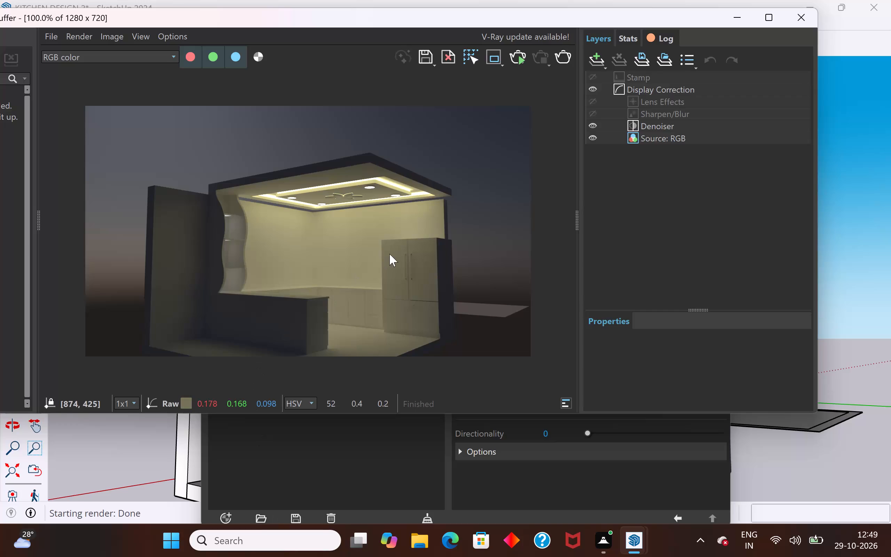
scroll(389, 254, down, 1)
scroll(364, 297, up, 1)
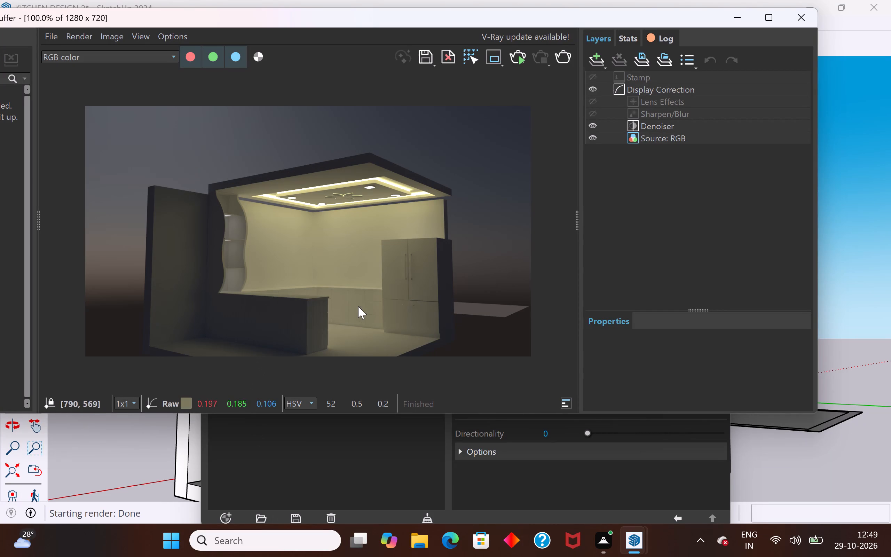
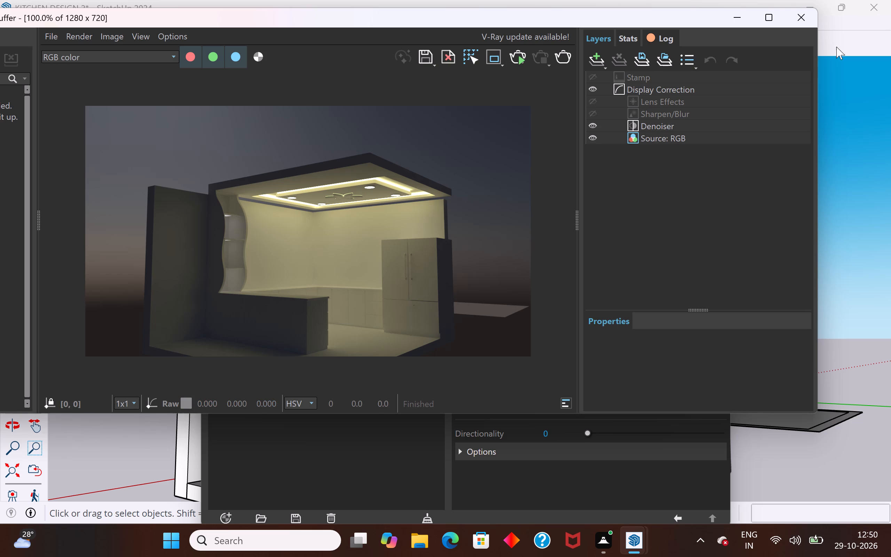
Close the V-Ray frame buffer showing the finished test render and the V-Ray window behind it.
click(804, 23)
click(722, 64)
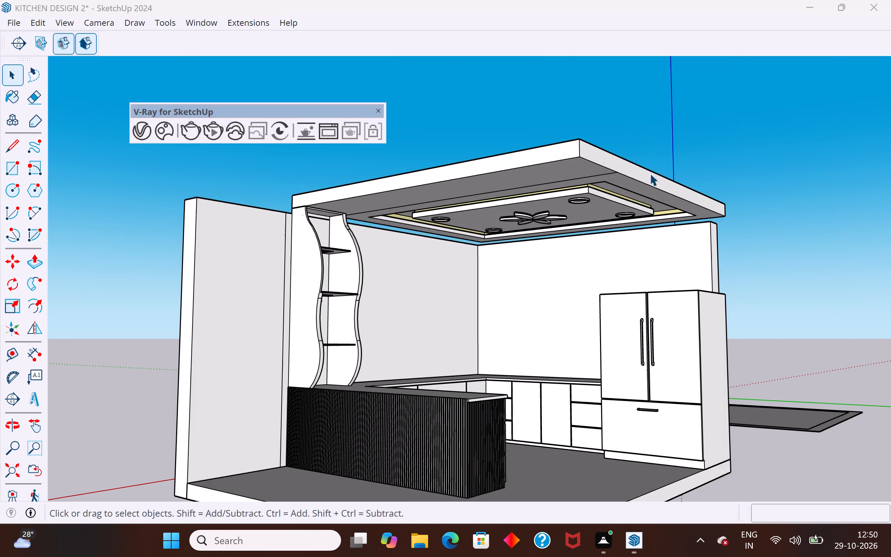
Hide the ceiling group above the kitchen.
middle_drag(465, 275, 293, 356)
scroll(391, 228, down, 3)
middle_drag(430, 339, 534, 238)
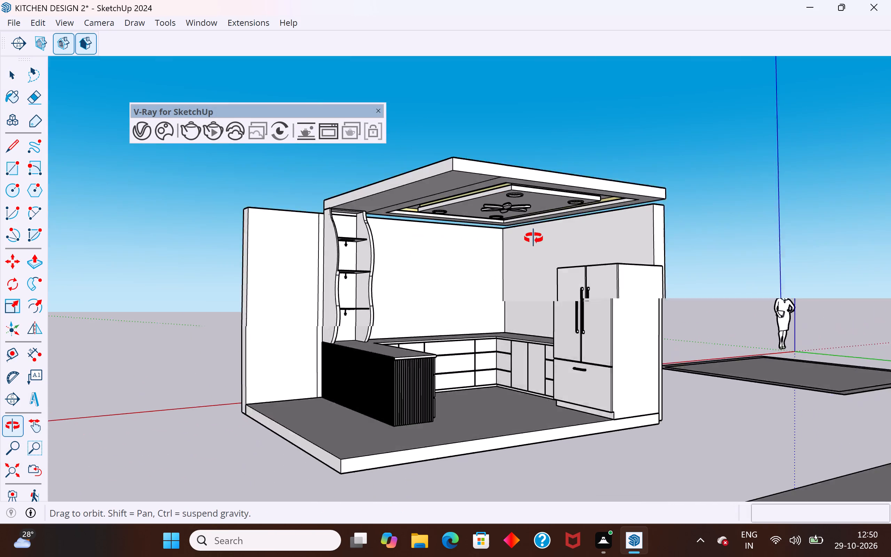
middle_drag(534, 238, 364, 304)
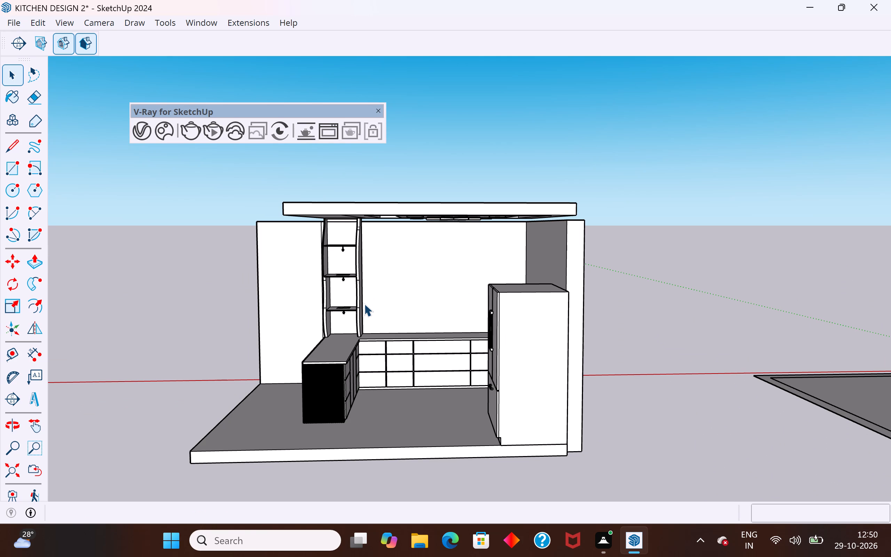
middle_drag(363, 247, 257, 219)
scroll(370, 254, up, 4)
middle_drag(374, 247, 433, 214)
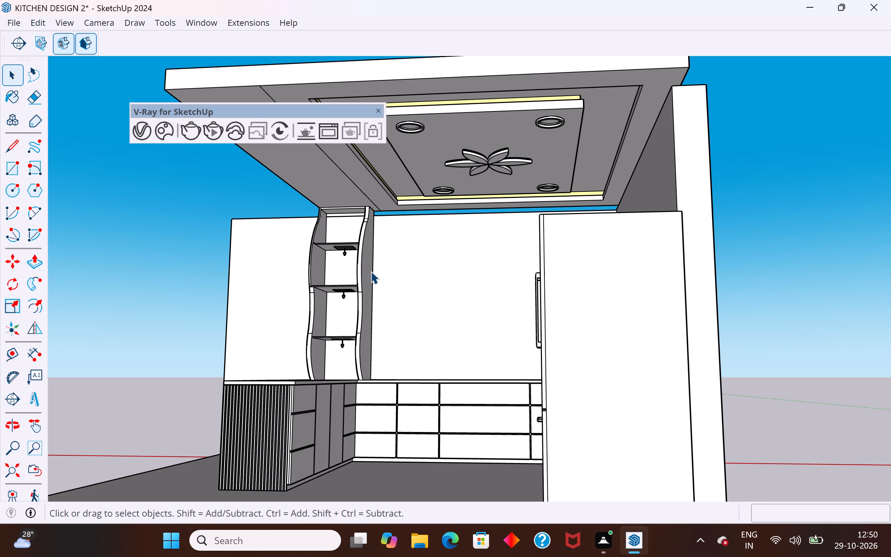
scroll(371, 271, up, 1)
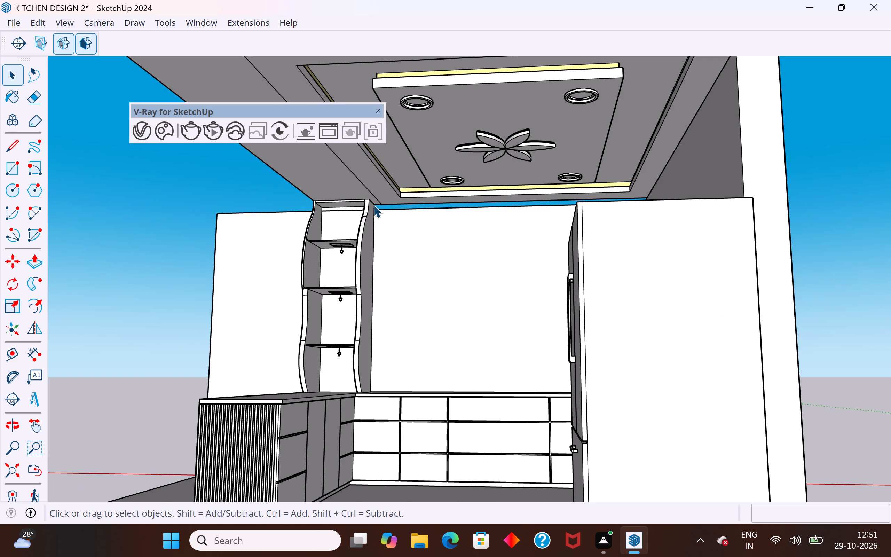
middle_drag(373, 205, 279, 245)
scroll(345, 217, up, 1)
scroll(458, 233, down, 4)
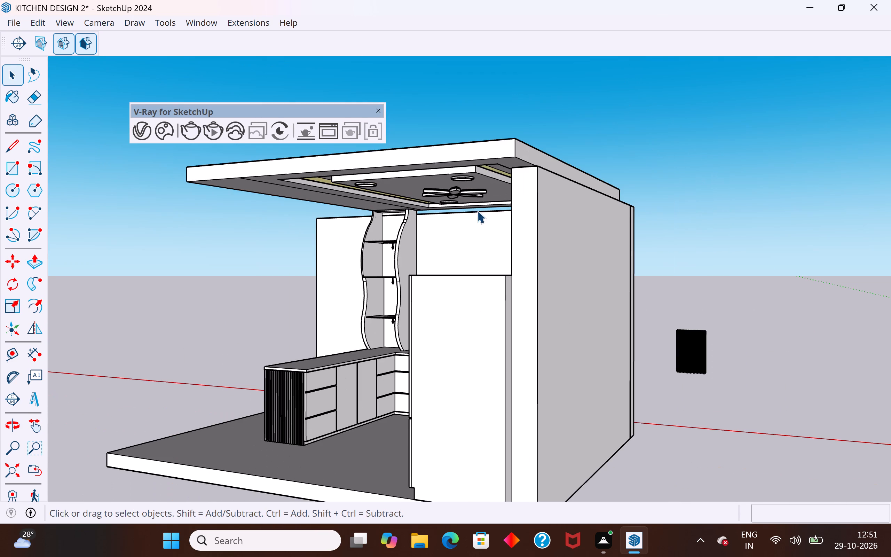
click(486, 153)
right_click(486, 153)
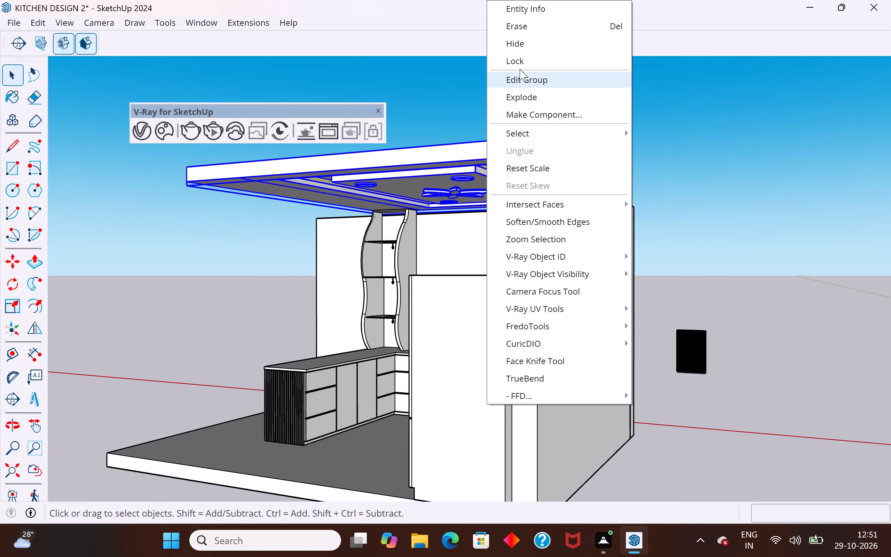
click(523, 41)
Hide the side wall behind the refrigerator.
middle_drag(502, 240, 709, 351)
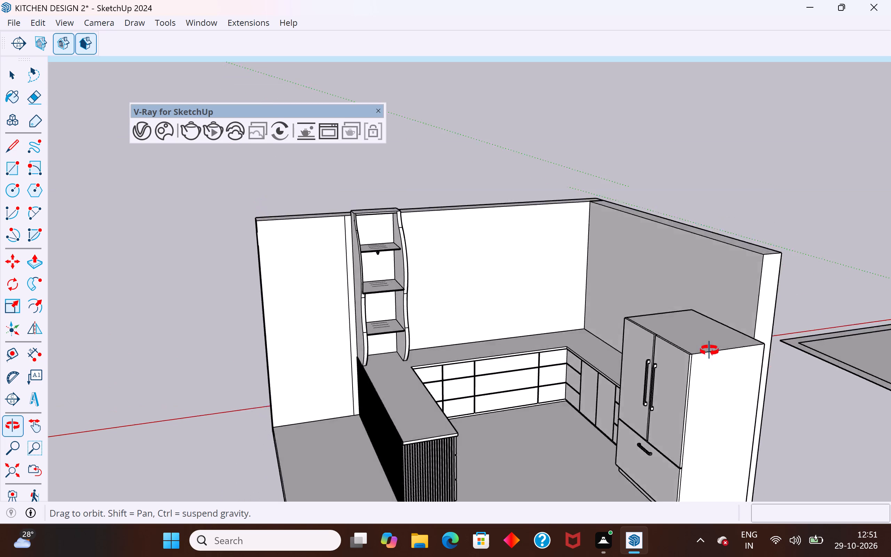
middle_drag(709, 351, 681, 524)
click(667, 364)
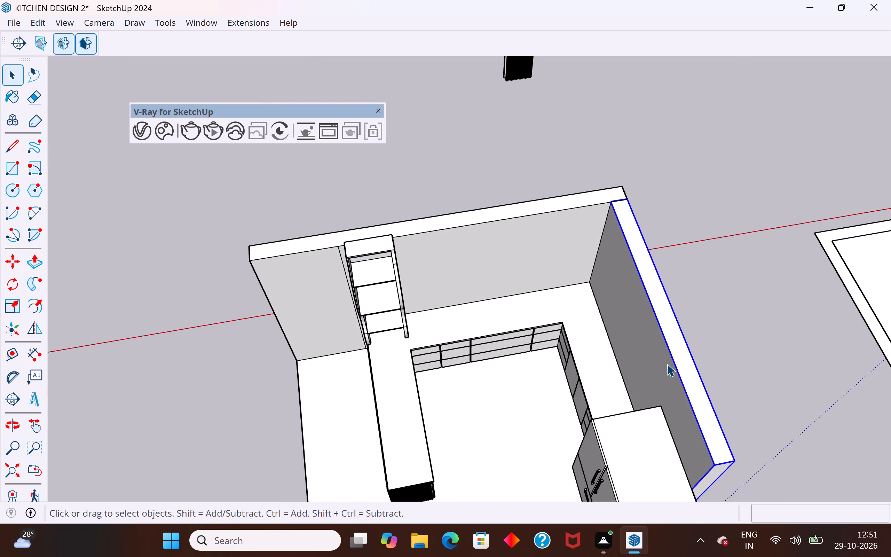
right_click(667, 364)
click(715, 50)
Move the remaining wall group up so its bottom corner meets the top corner of the floor slab, then deselect it.
middle_drag(621, 354, 376, 160)
middle_drag(471, 219, 390, 193)
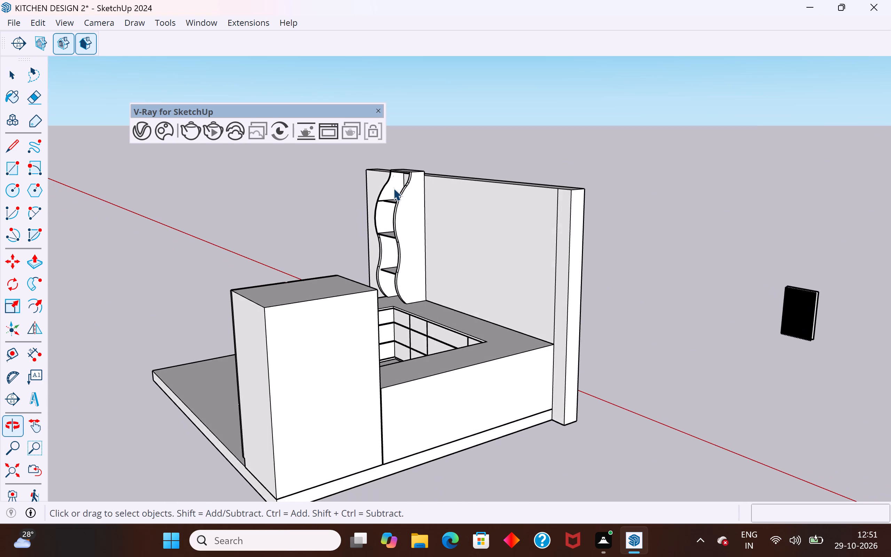
scroll(398, 182, up, 1)
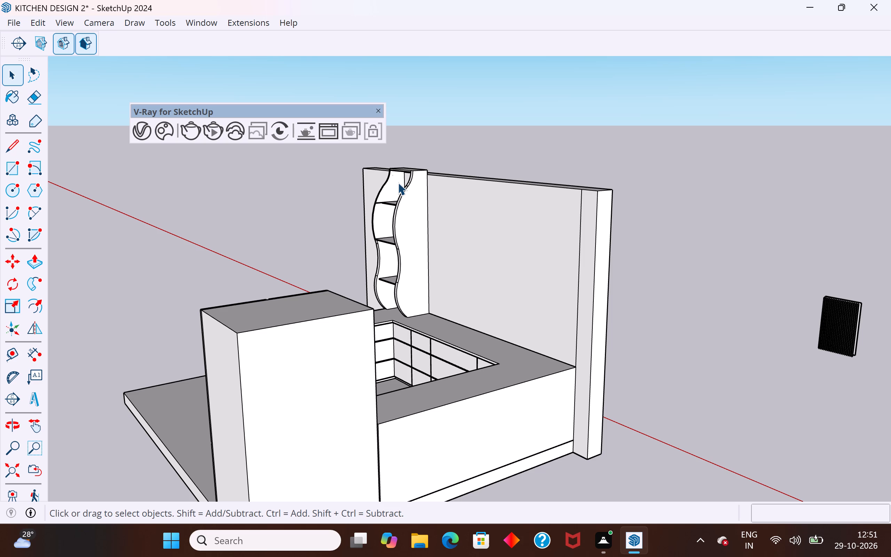
middle_drag(416, 171, 625, 147)
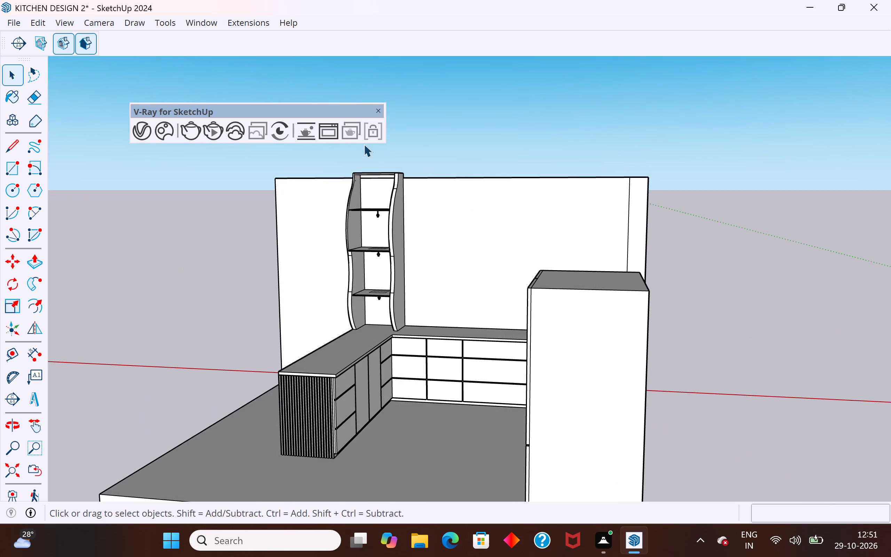
scroll(364, 144, up, 3)
middle_drag(429, 195, 509, 209)
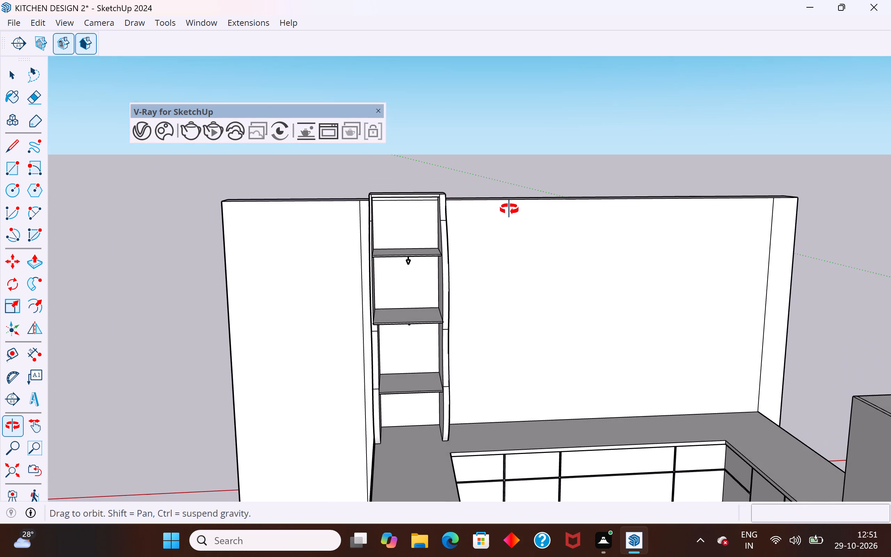
middle_drag(509, 209, 453, 233)
scroll(483, 181, down, 4)
middle_drag(371, 328, 690, 232)
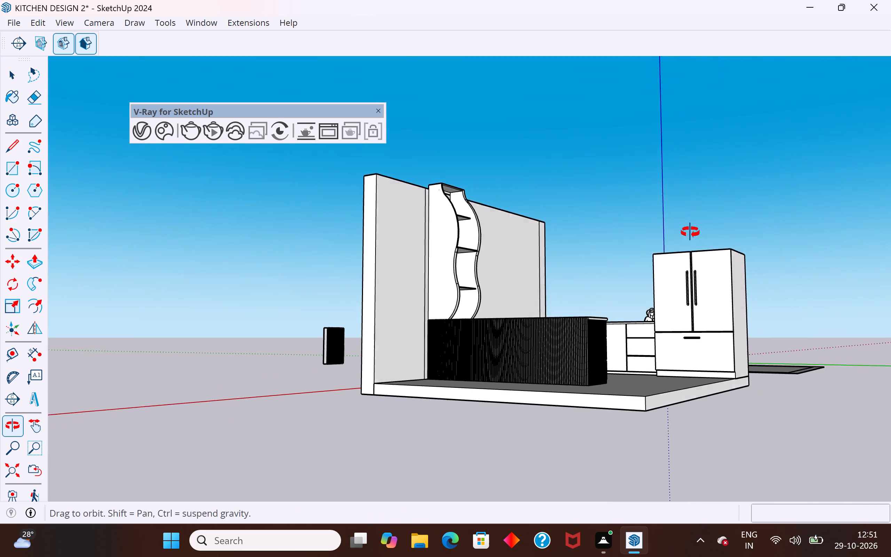
middle_drag(690, 232, 709, 232)
scroll(382, 393, up, 6)
click(362, 382)
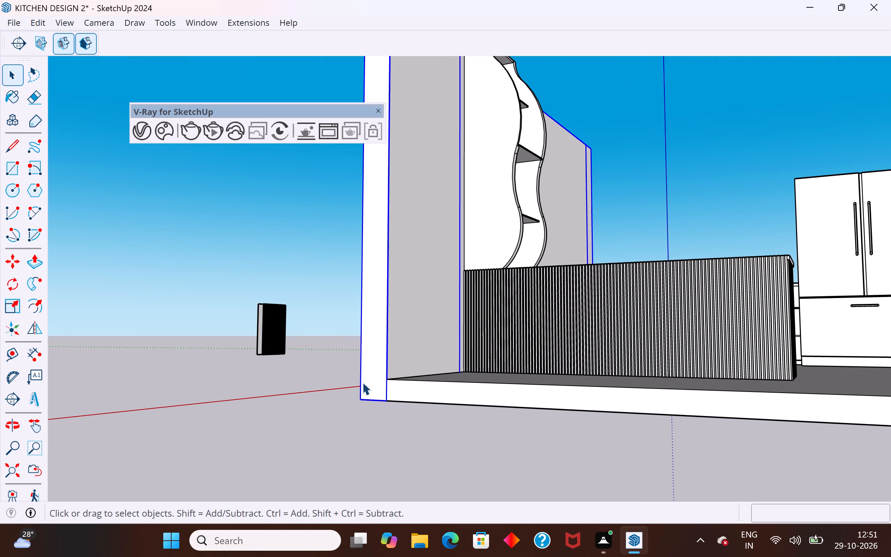
key(m)
click(387, 401)
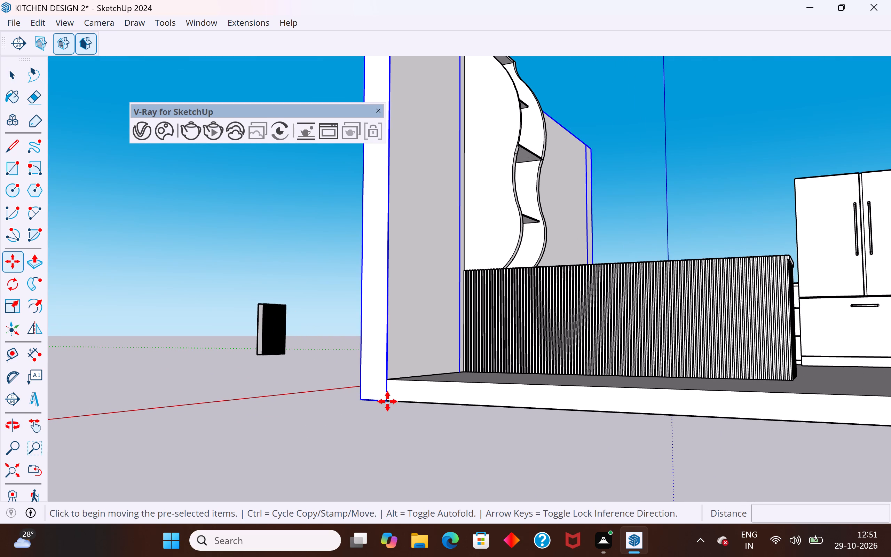
click(388, 384)
scroll(267, 491, down, 4)
middle_drag(393, 414, 389, 426)
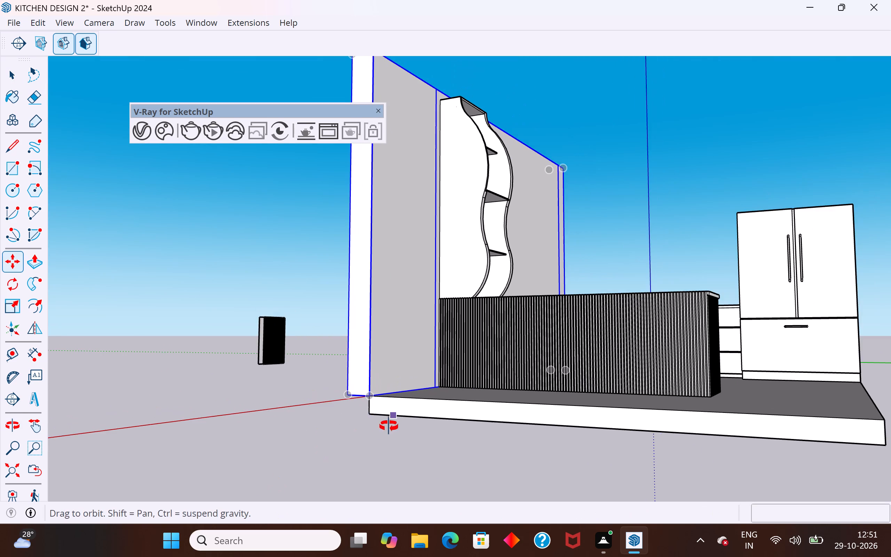
middle_drag(389, 426, 325, 521)
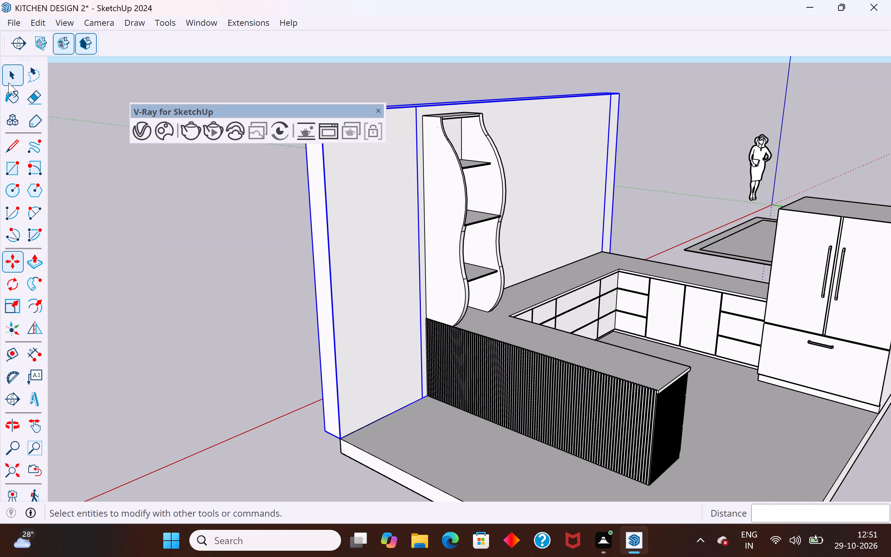
click(8, 83)
click(160, 249)
Hide the remaining wall group behind the curved shelf unit.
scroll(234, 429, down, 4)
middle_drag(412, 420, 131, 435)
scroll(366, 210, up, 3)
click(14, 146)
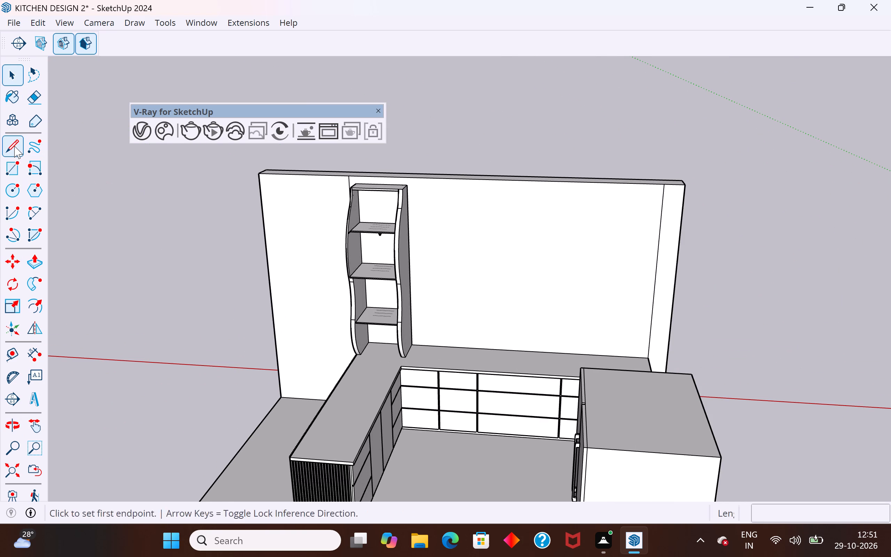
middle_drag(444, 232, 335, 216)
middle_drag(417, 186, 315, 218)
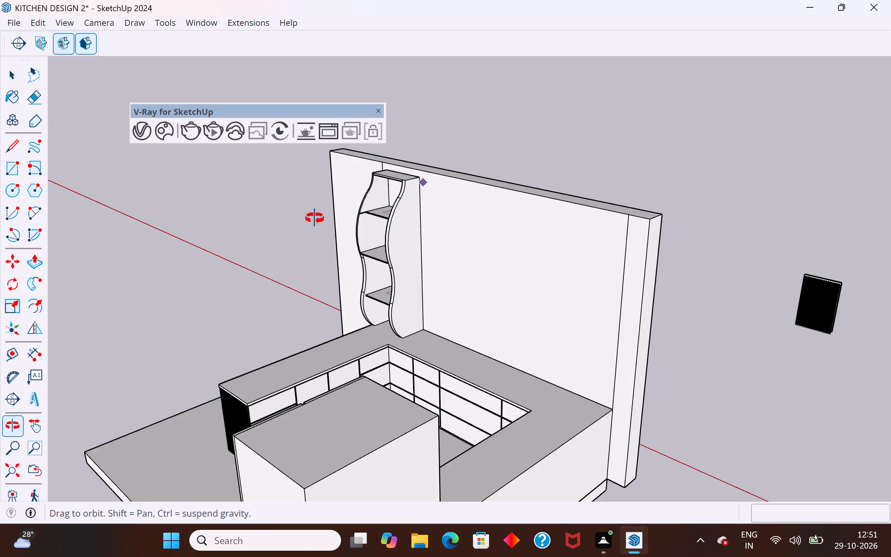
middle_drag(315, 218, 314, 219)
click(9, 82)
click(586, 251)
right_click(586, 251)
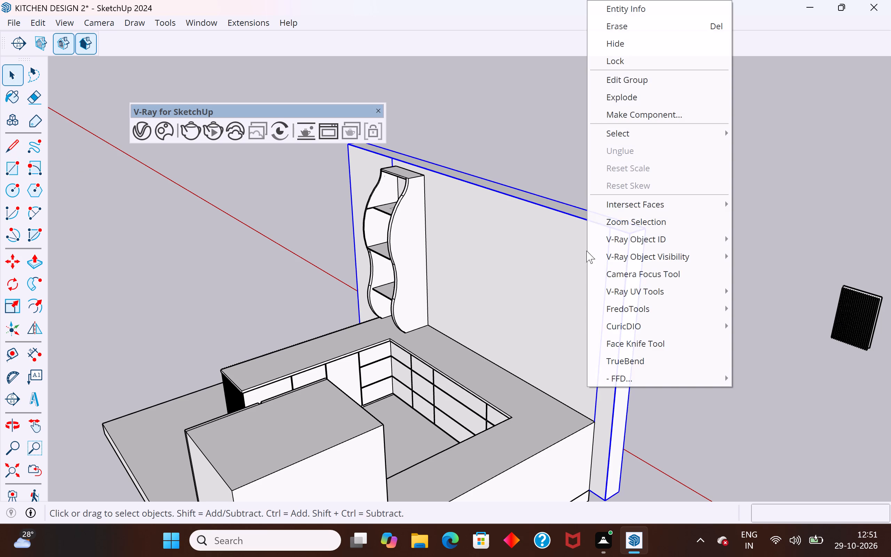
click(641, 47)
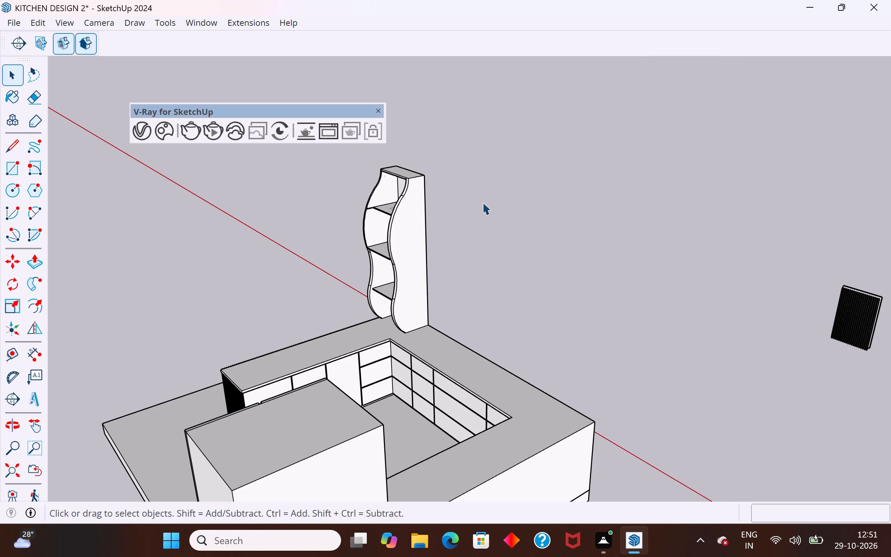
Draw a line about 5' 1 1/4" long on the red axis from the curved shelf unit's top back corner.
middle_drag(482, 202, 654, 244)
scroll(393, 170, up, 9)
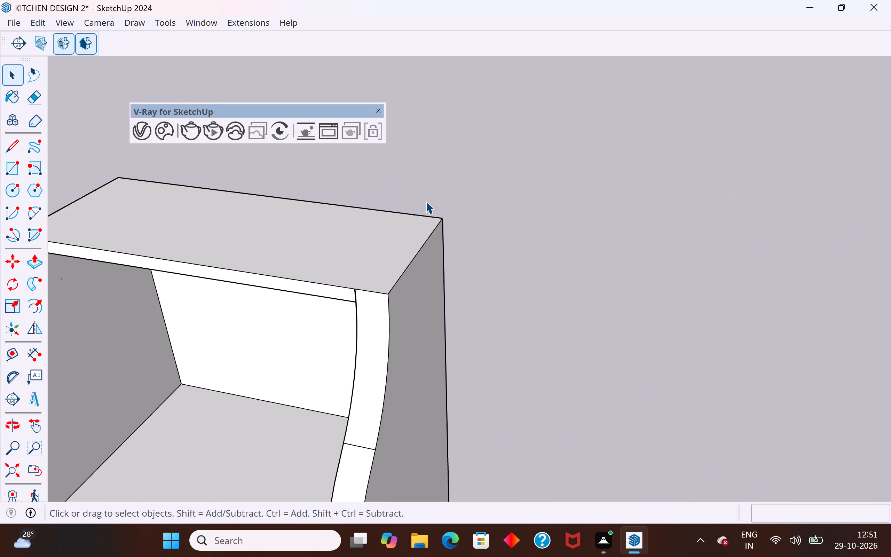
middle_drag(425, 239, 465, 435)
scroll(408, 229, up, 4)
scroll(409, 297, down, 11)
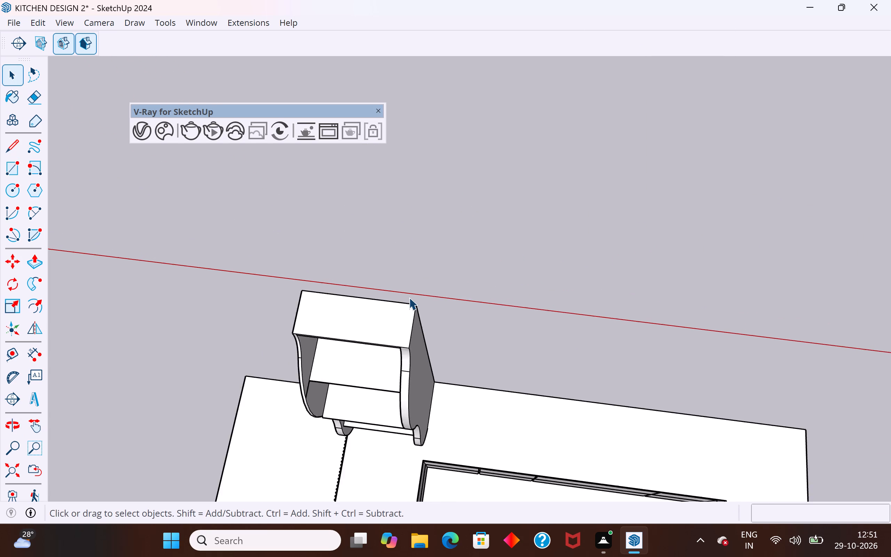
scroll(409, 297, down, 7)
middle_drag(406, 393, 383, 222)
middle_drag(399, 295, 387, 179)
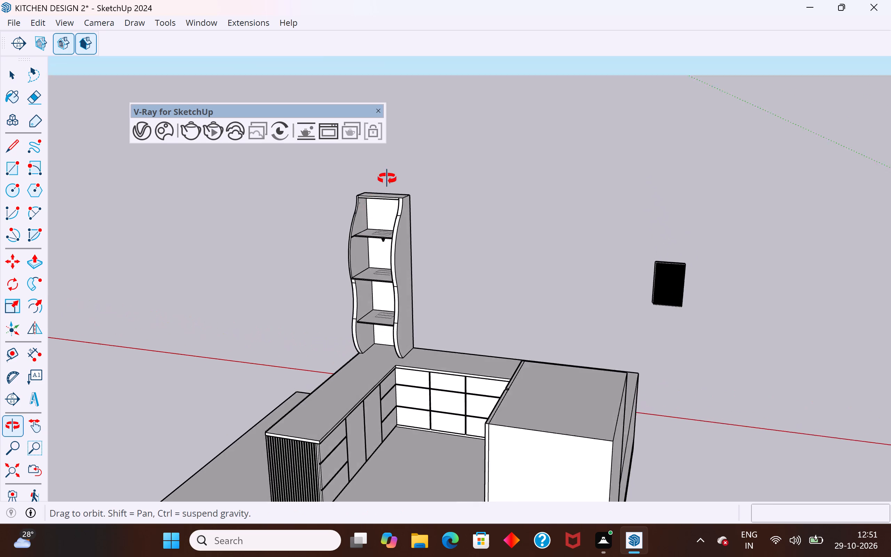
middle_drag(387, 179, 388, 176)
middle_drag(403, 281, 384, 255)
click(10, 151)
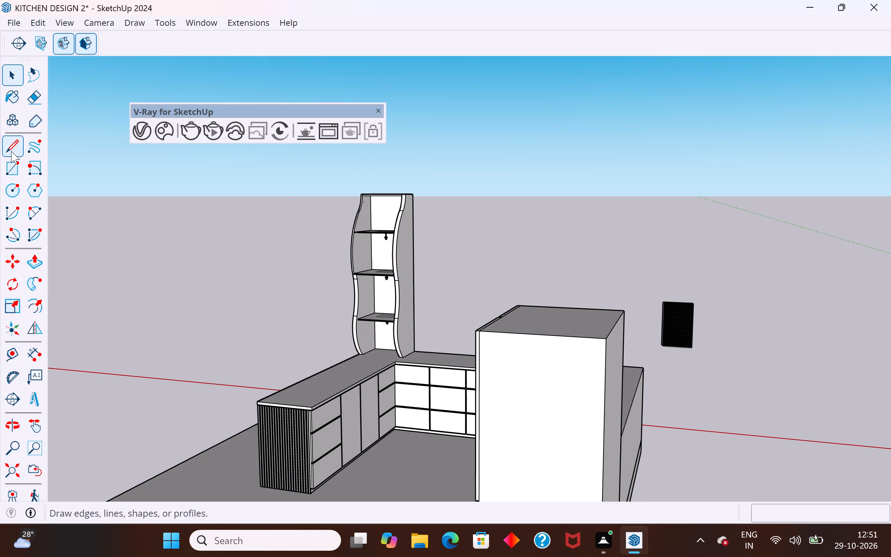
click(412, 195)
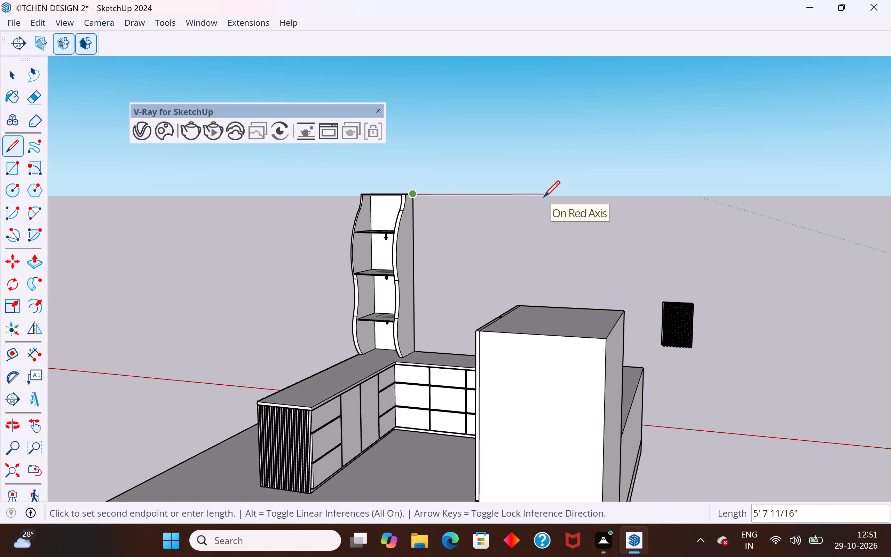
scroll(544, 197, down, 4)
middle_drag(544, 197, 518, 303)
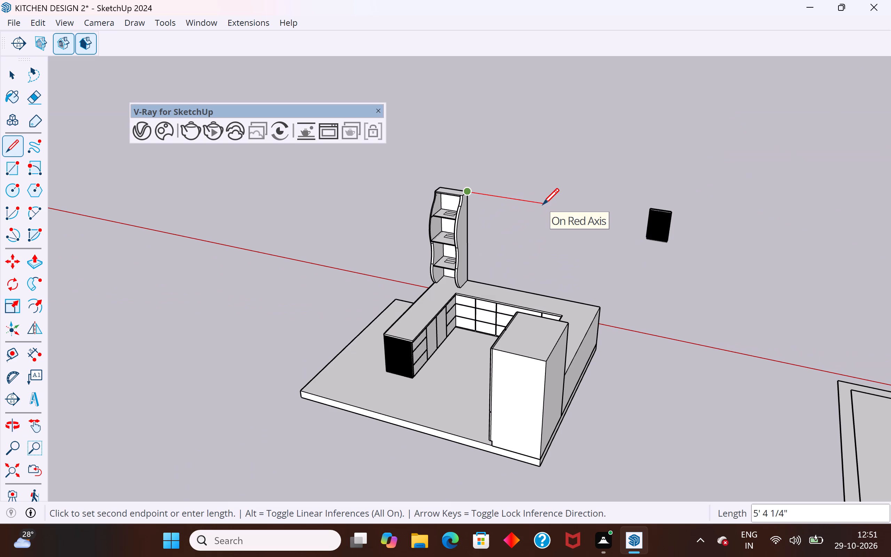
click(539, 202)
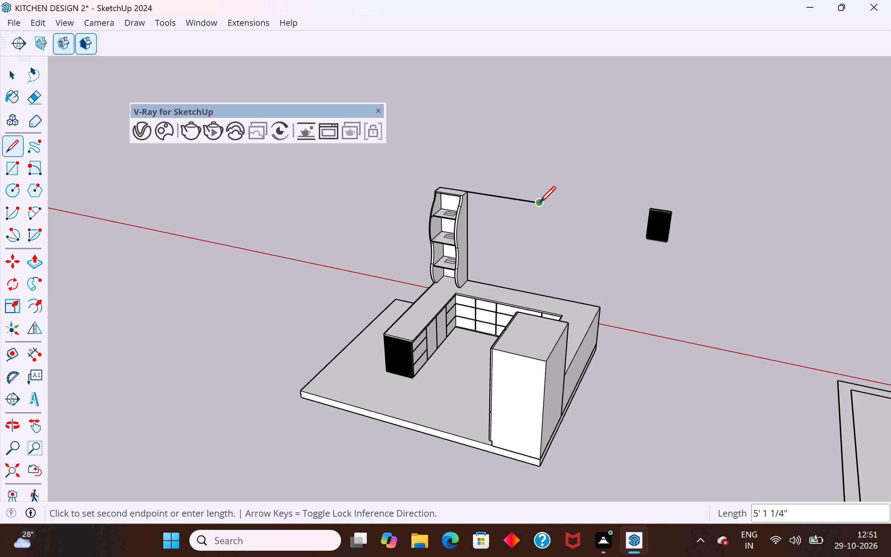
key(Escape)
Draw a second line about 1' 6 1/8" long on the green axis from the first line's free end.
middle_drag(551, 228, 194, 284)
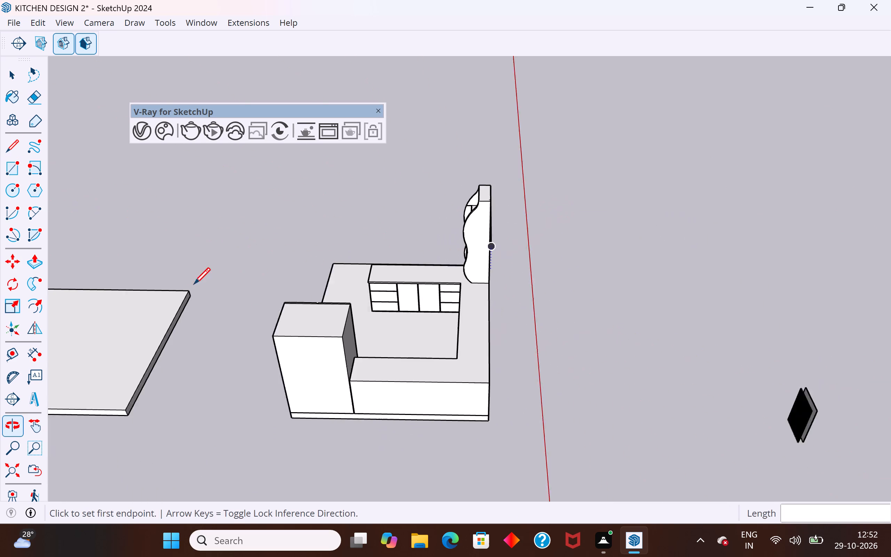
click(487, 245)
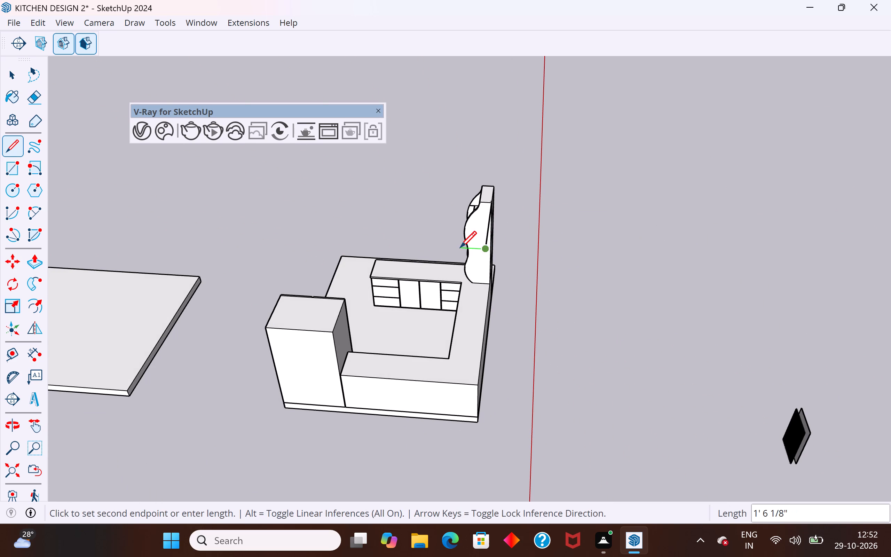
click(460, 247)
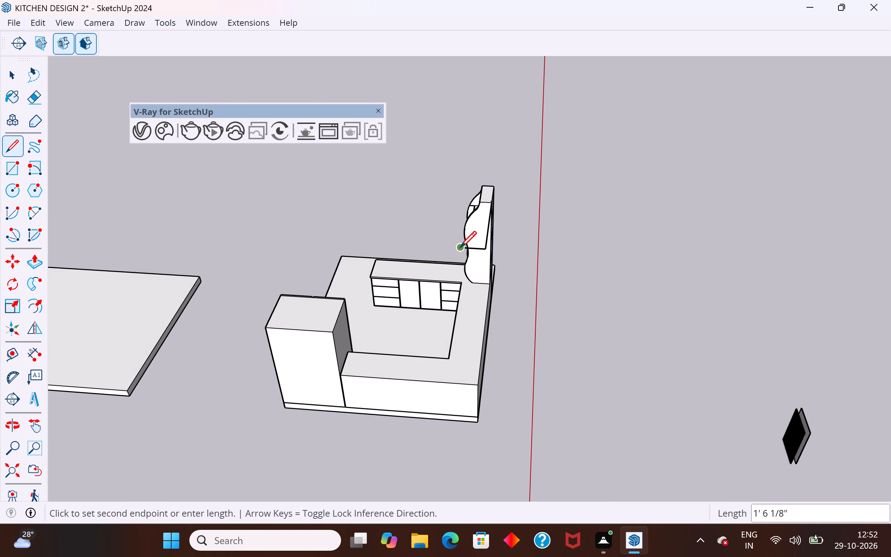
Delete the green-axis line that starts from the free end of the long red-axis line.
key(ctrl+z)
click(18, 73)
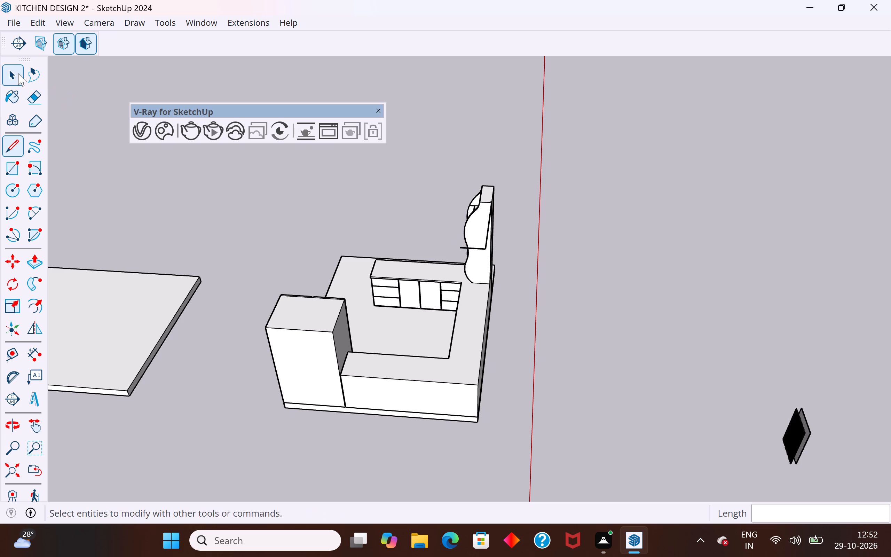
click(463, 247)
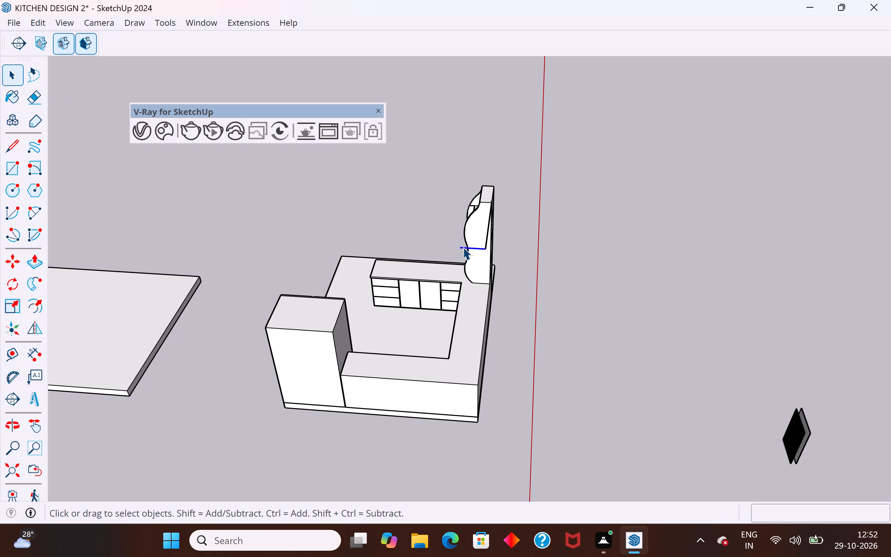
key(Delete)
Draw a 1' line on the green axis, toward the kitchen's interior, from the long red-axis line's free end.
middle_drag(474, 260, 433, 168)
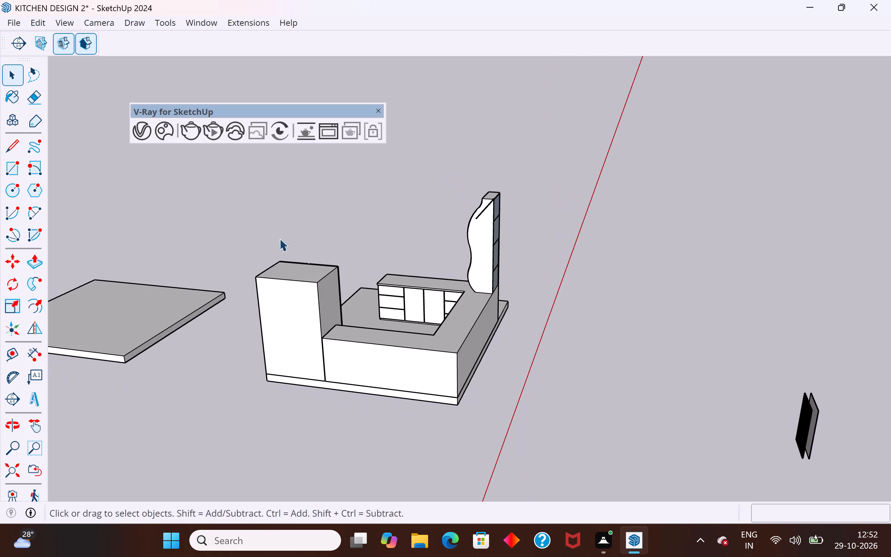
click(16, 146)
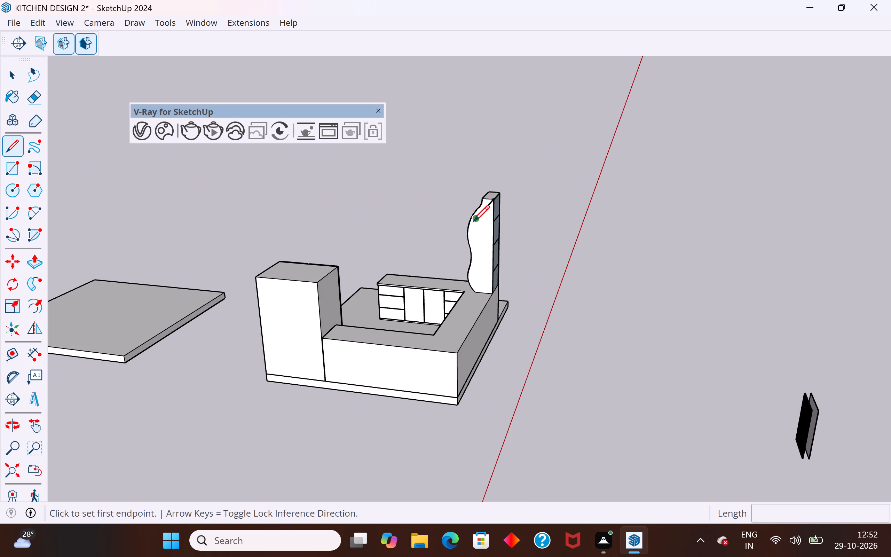
click(477, 216)
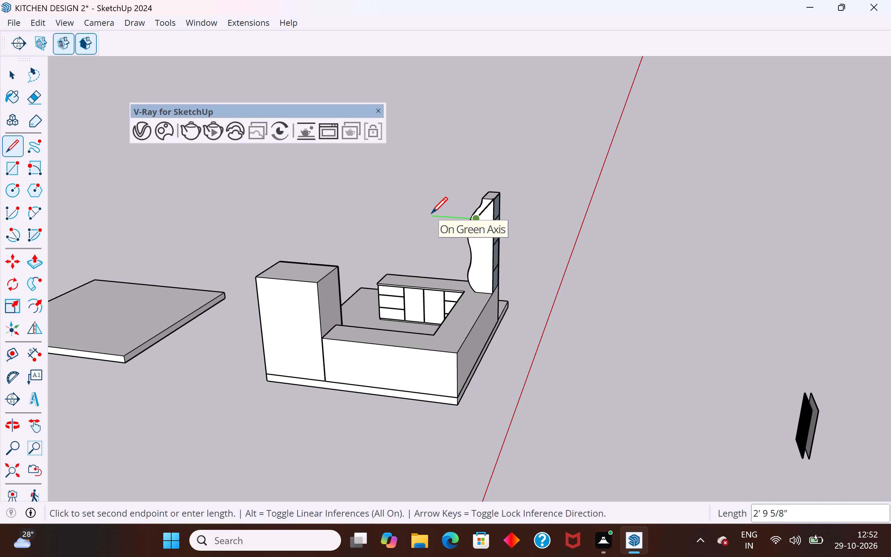
text(1')
key(Return)
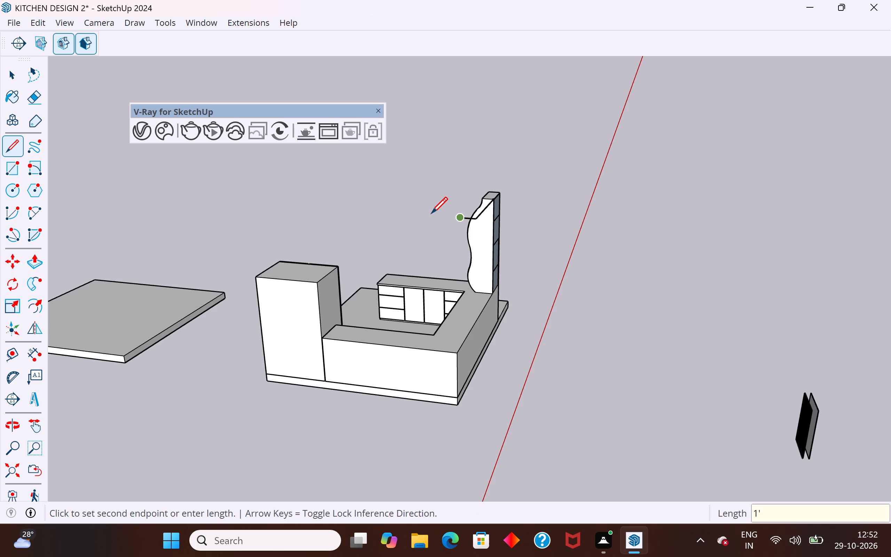
click(13, 77)
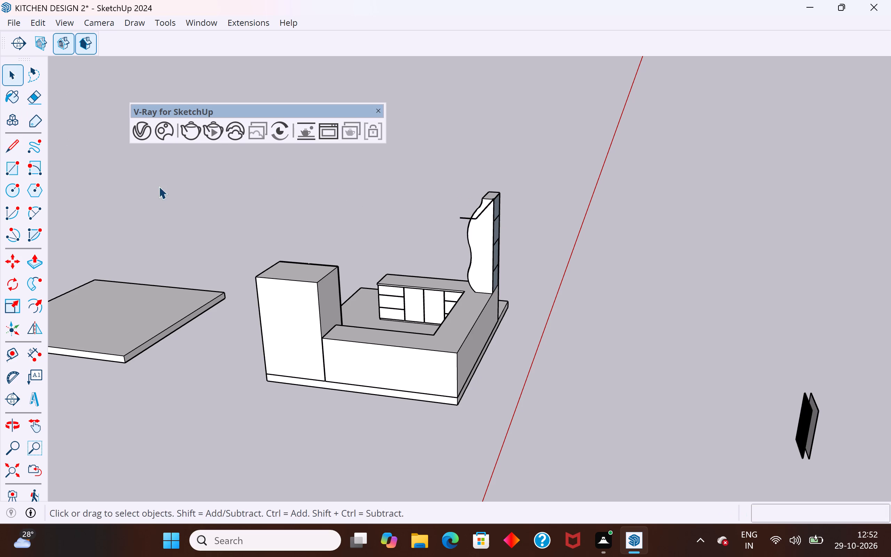
Draw a parallel 1' green-axis line from a point on the long red-axis line just beside the curved shelf unit.
middle_drag(257, 213, 797, 263)
scroll(481, 236, up, 2)
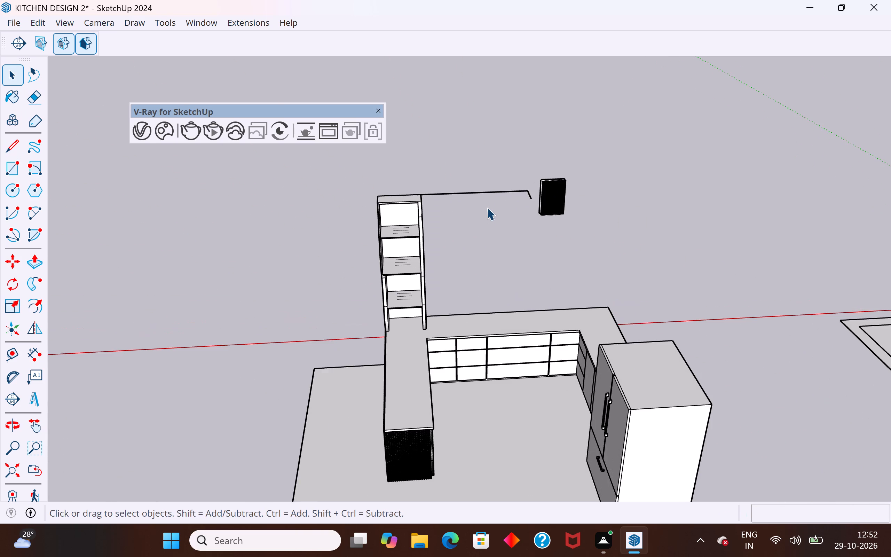
middle_drag(487, 201, 464, 190)
scroll(459, 194, up, 3)
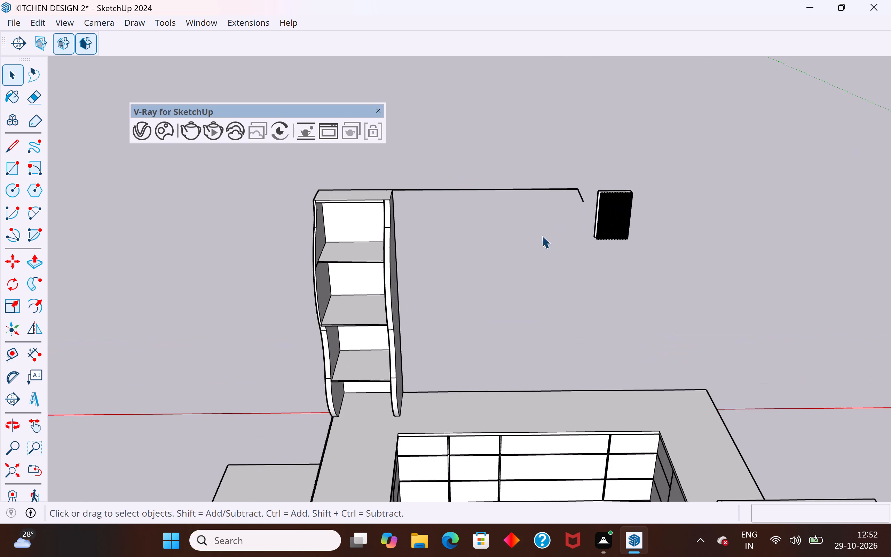
middle_drag(606, 255, 505, 325)
scroll(656, 144, down, 3)
middle_drag(616, 182, 298, 262)
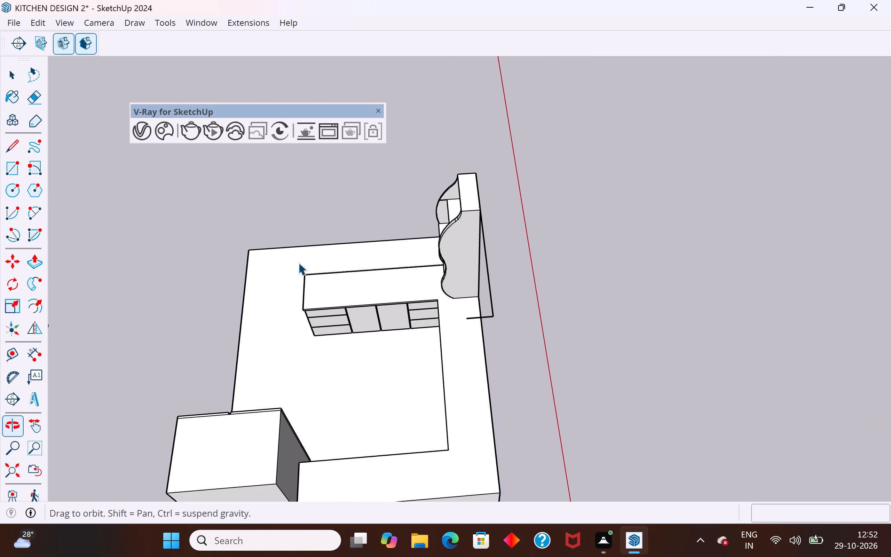
middle_drag(298, 262, 295, 263)
click(9, 147)
scroll(494, 217, up, 2)
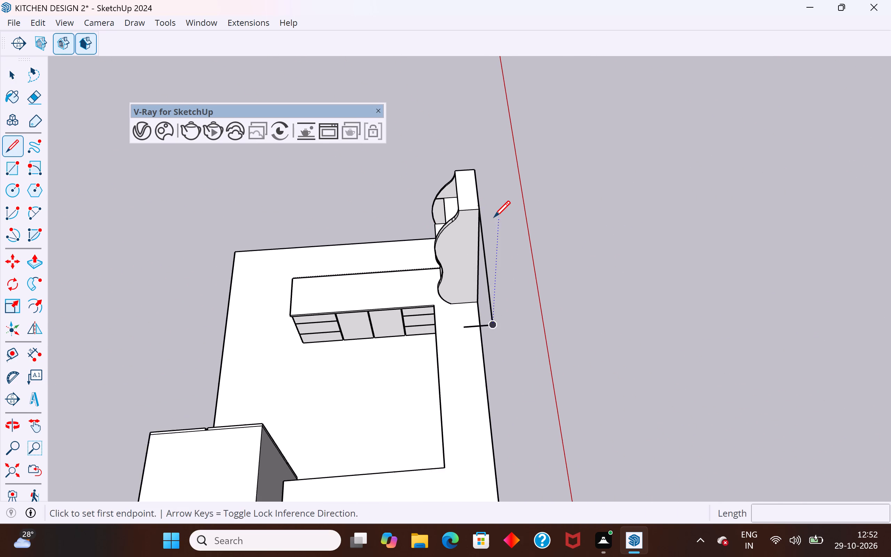
scroll(494, 217, up, 6)
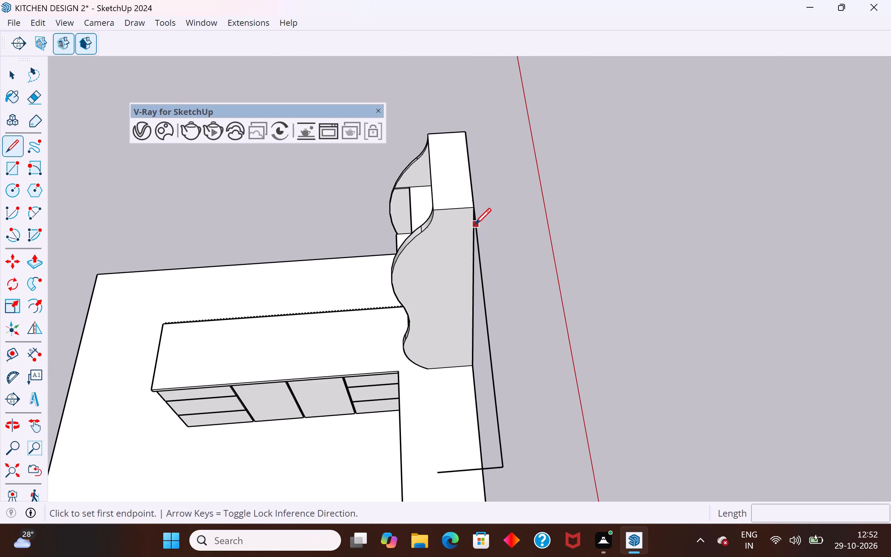
scroll(477, 214, up, 4)
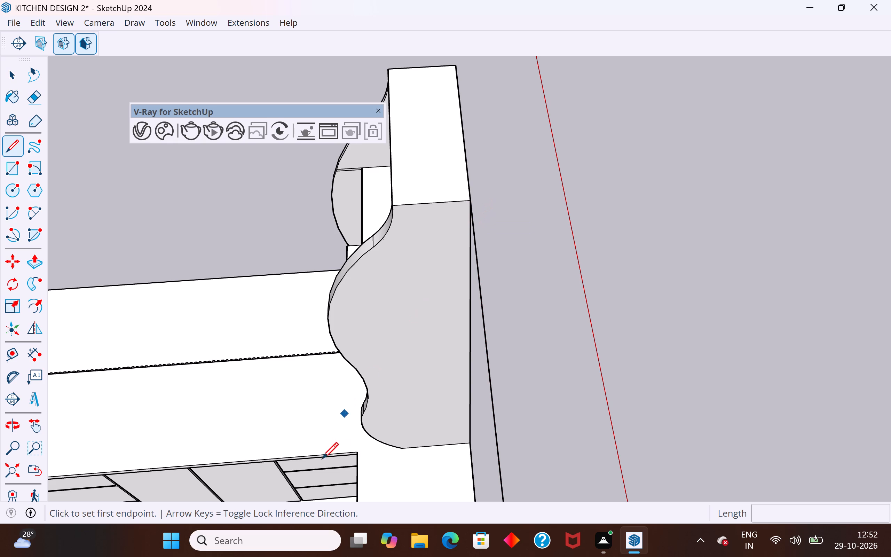
click(472, 229)
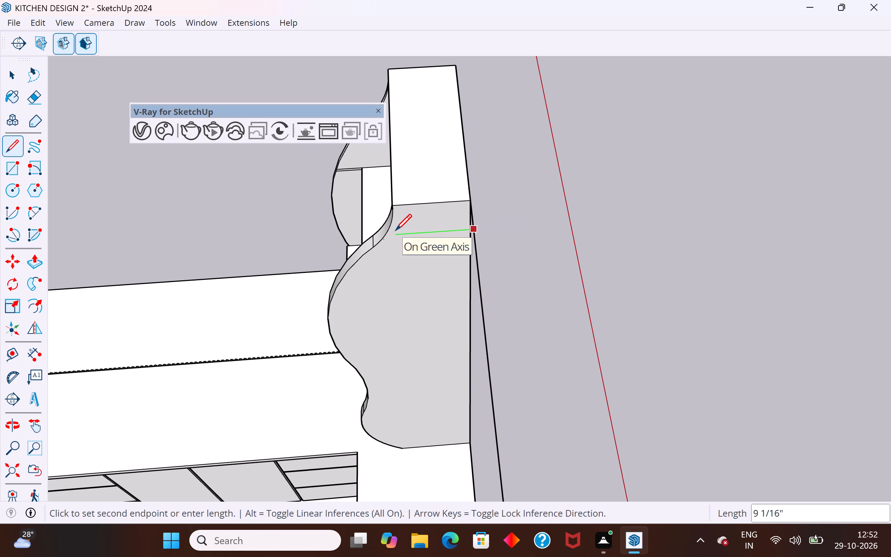
text(1')
key(Return)
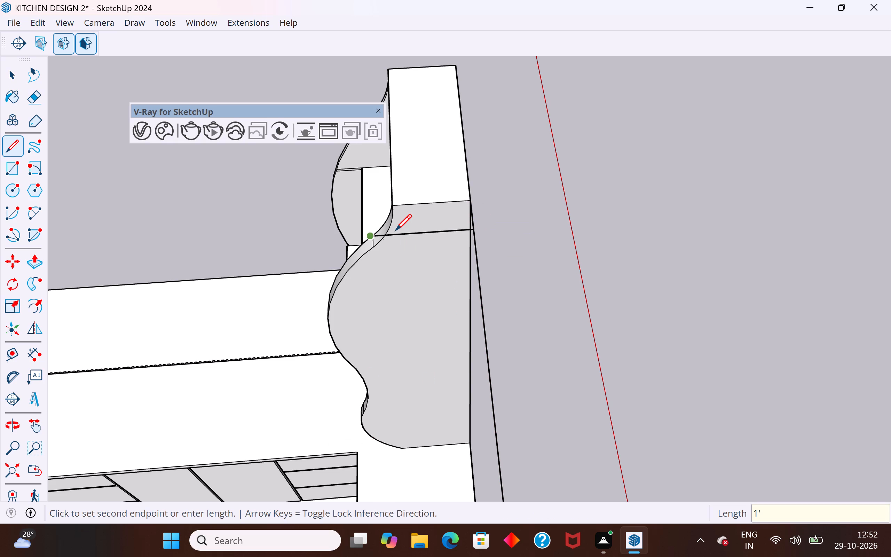
scroll(395, 230, down, 2)
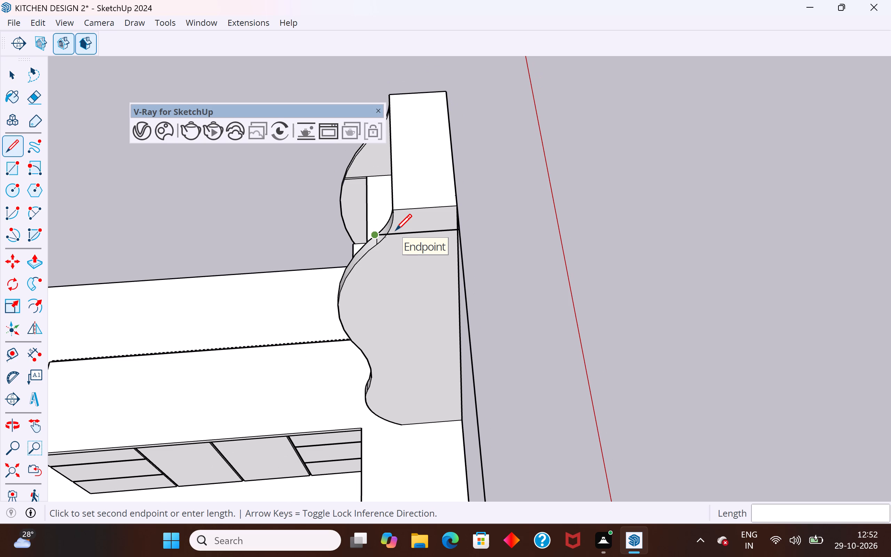
scroll(392, 231, down, 7)
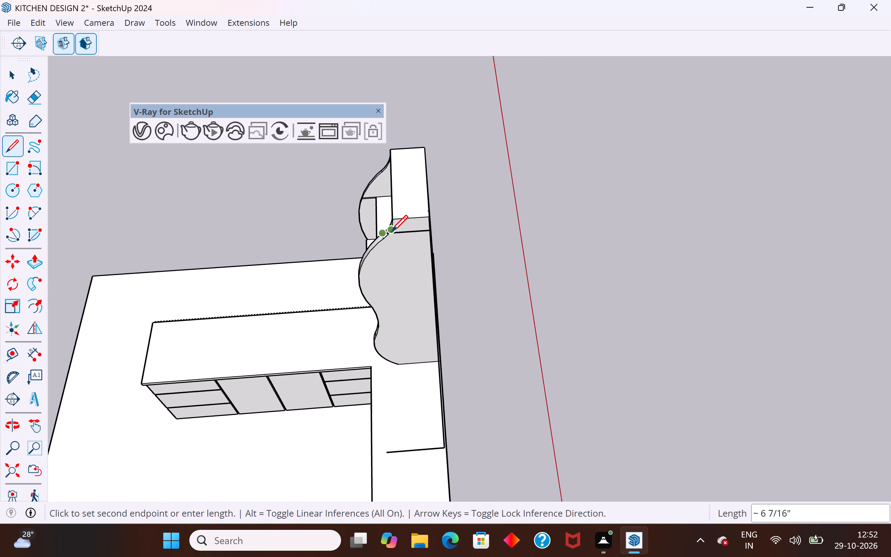
click(15, 78)
click(157, 196)
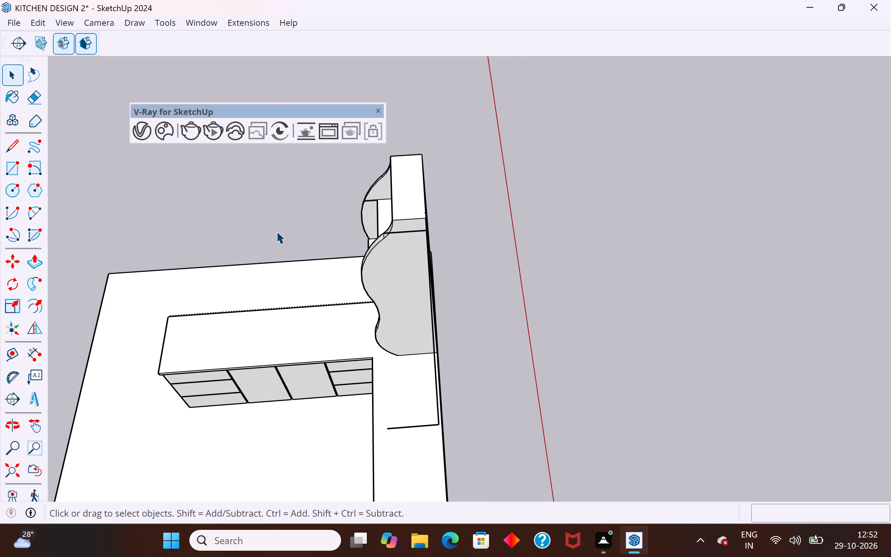
Delete the short piece of the long red-axis line between the shelf unit and the nearer 1' line.
middle_drag(295, 230, 602, 75)
scroll(473, 156, down, 3)
middle_drag(500, 167, 616, 198)
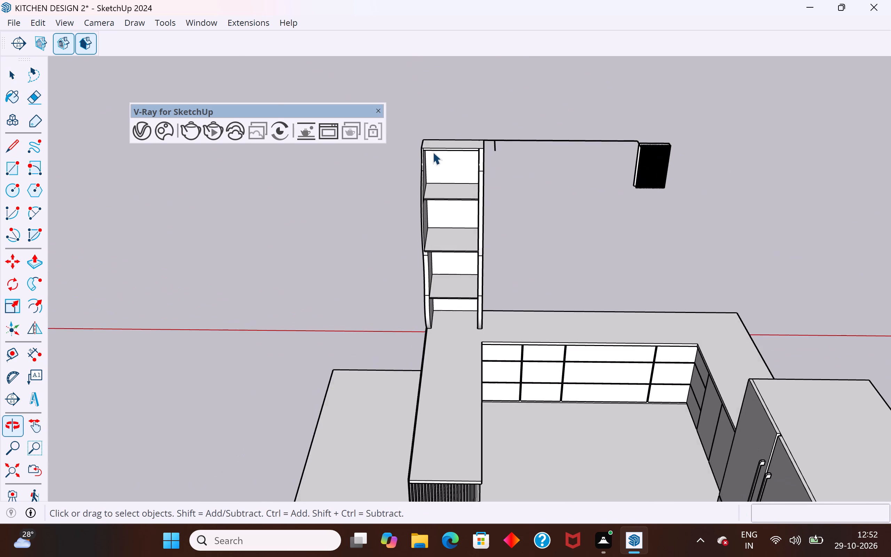
scroll(448, 143, up, 3)
click(502, 138)
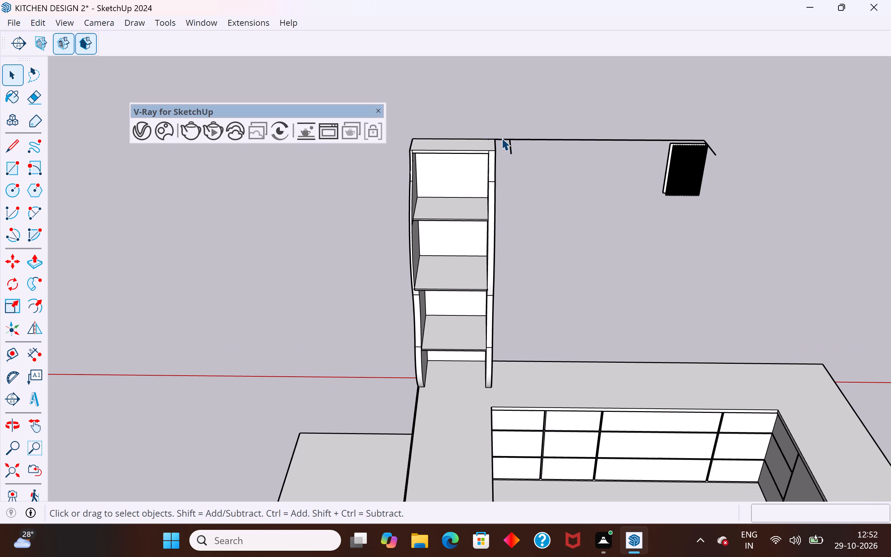
key(Delete)
scroll(278, 189, down, 4)
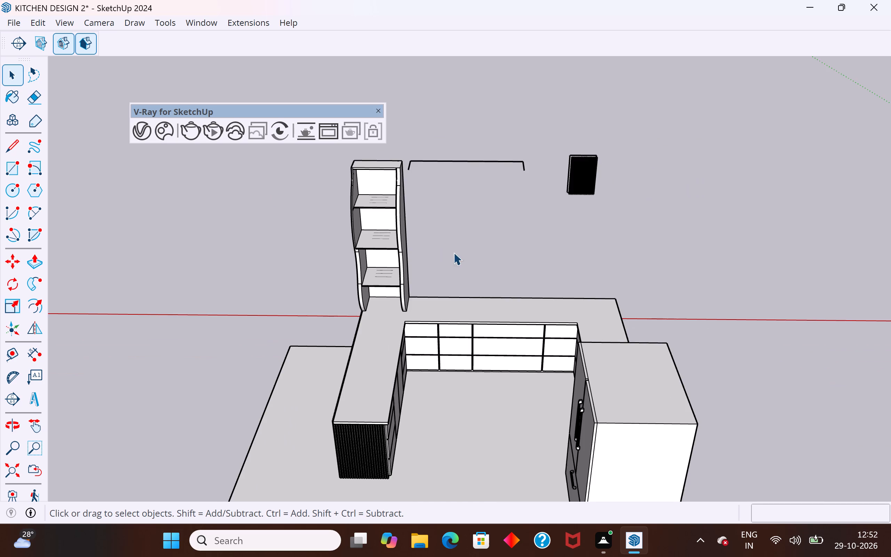
Draw a 3' line down the blue axis from the front end of the 1' line farther from the shelf unit.
middle_drag(454, 252, 270, 180)
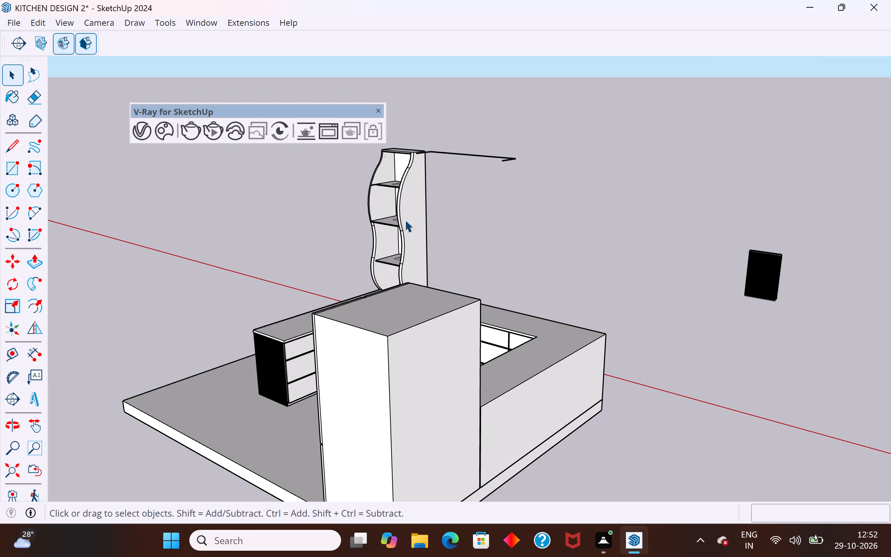
click(14, 150)
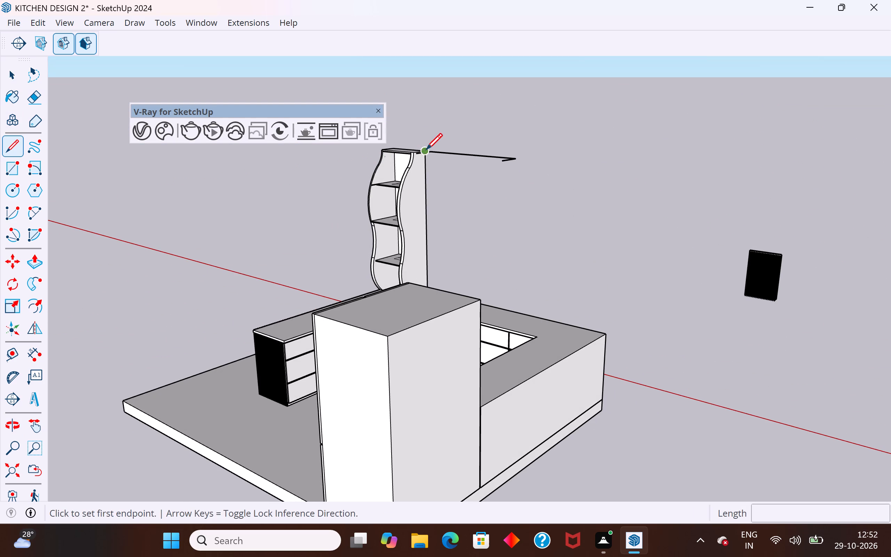
click(503, 163)
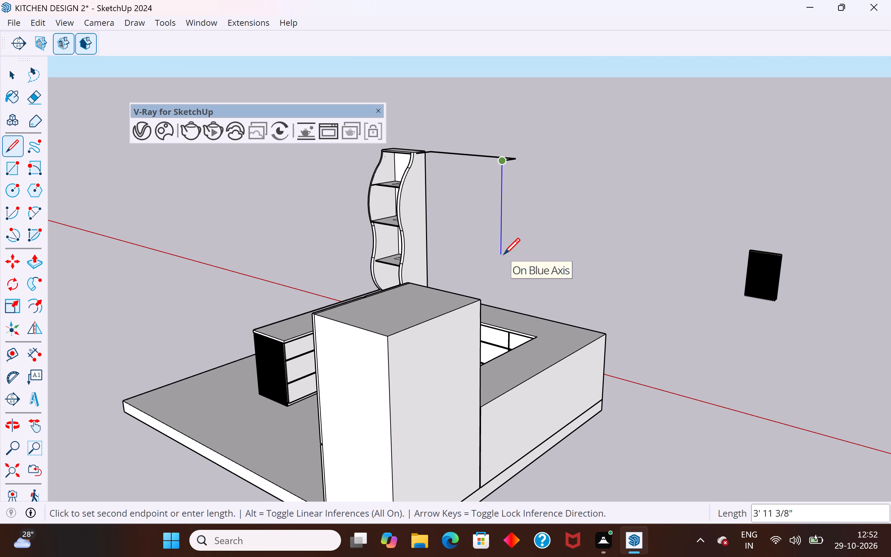
text(3')
key(Return)
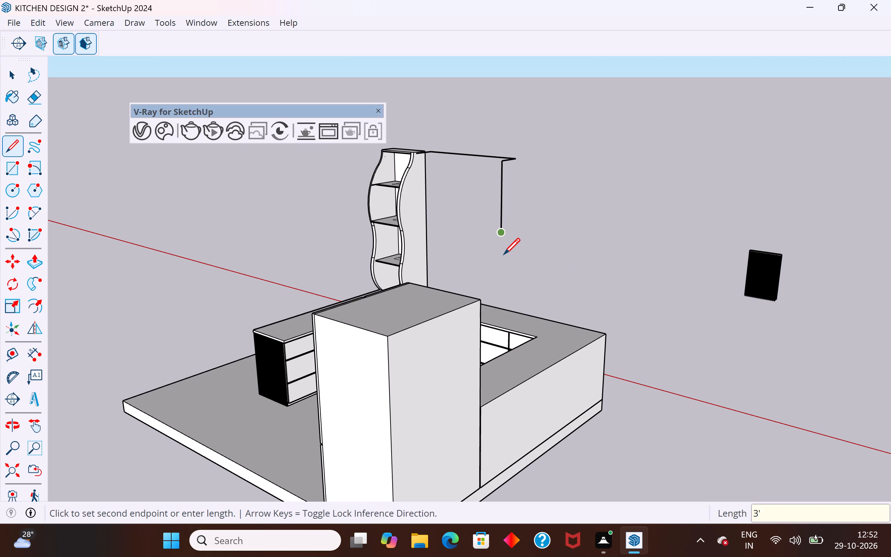
middle_drag(499, 254, 810, 220)
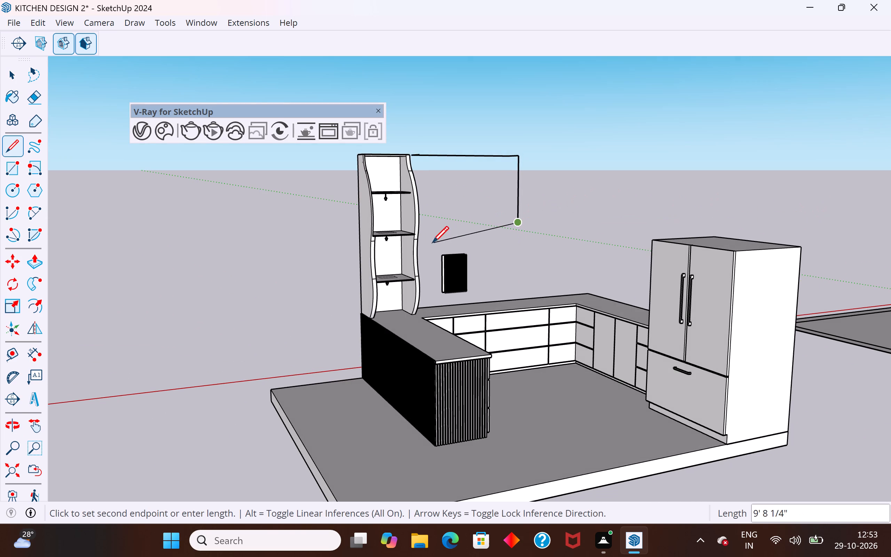
middle_drag(428, 243, 382, 237)
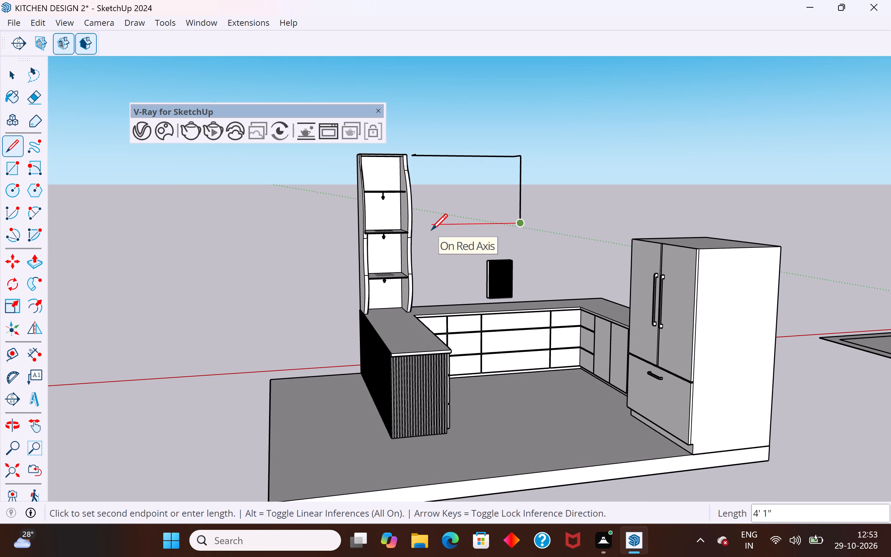
middle_drag(431, 230, 350, 262)
key(Escape)
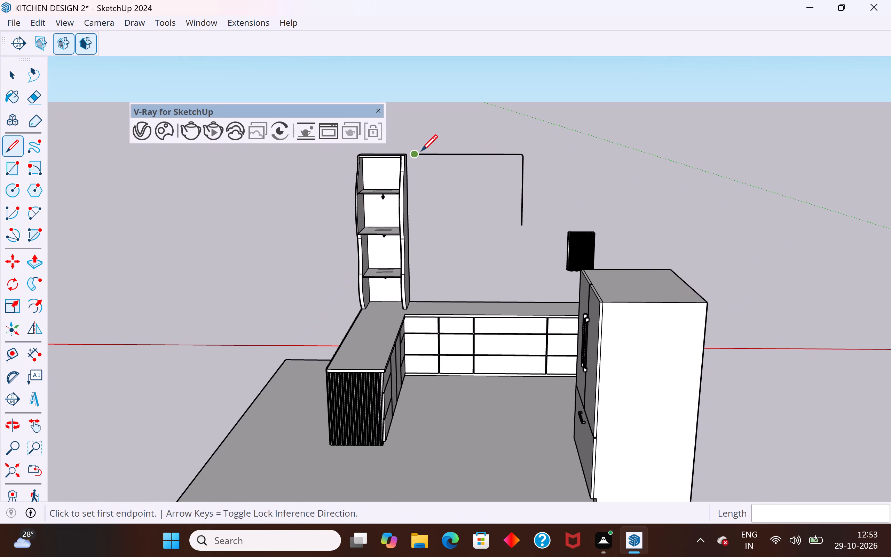
Draw a vertical line down from the back corner of the line frame nearest the shelf unit.
scroll(418, 151, up, 3)
middle_drag(425, 173, 370, 197)
click(403, 159)
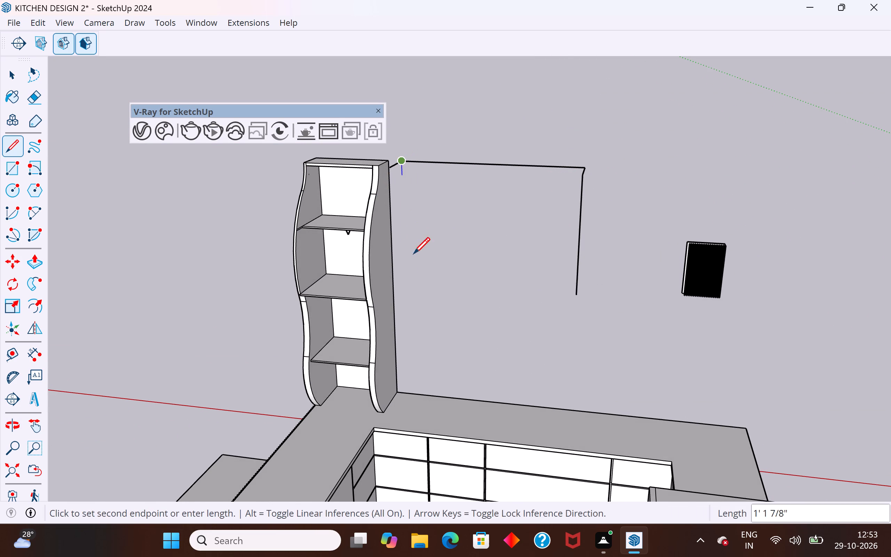
click(419, 311)
key(Escape)
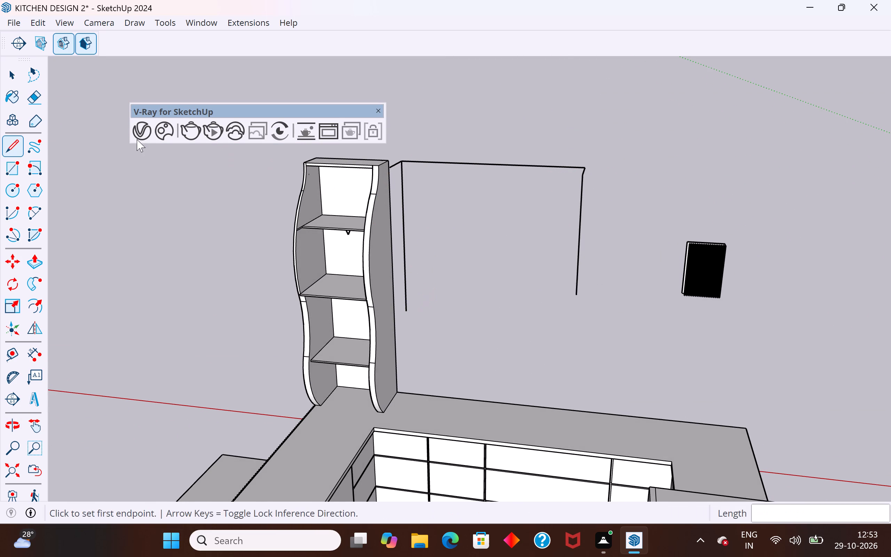
Draw a line about 4' 8 7/8" long on the red axis from the 3' line's lower end toward the shelf unit.
click(576, 296)
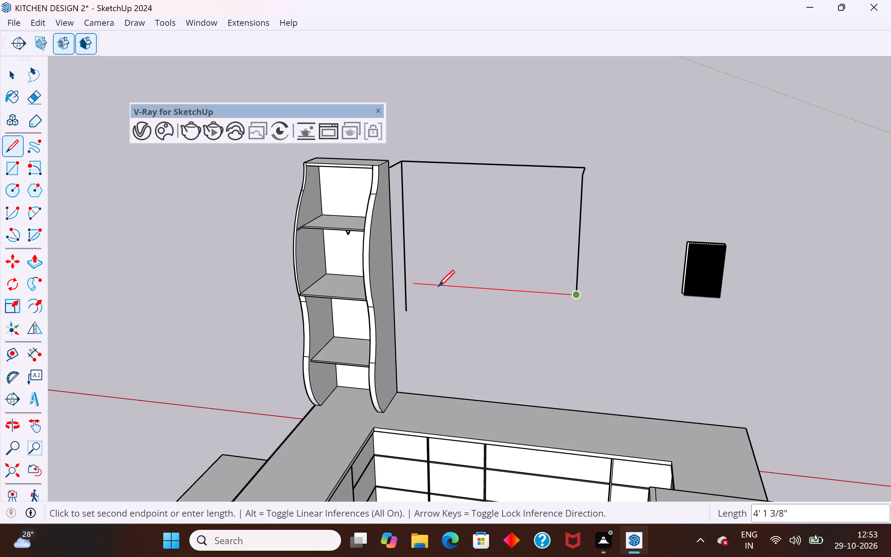
click(401, 284)
key(Escape)
Close the frame's far end face with a vertical line down from its back corner and a green-axis line from the 3' line's lower end.
middle_drag(571, 250, 391, 309)
click(497, 219)
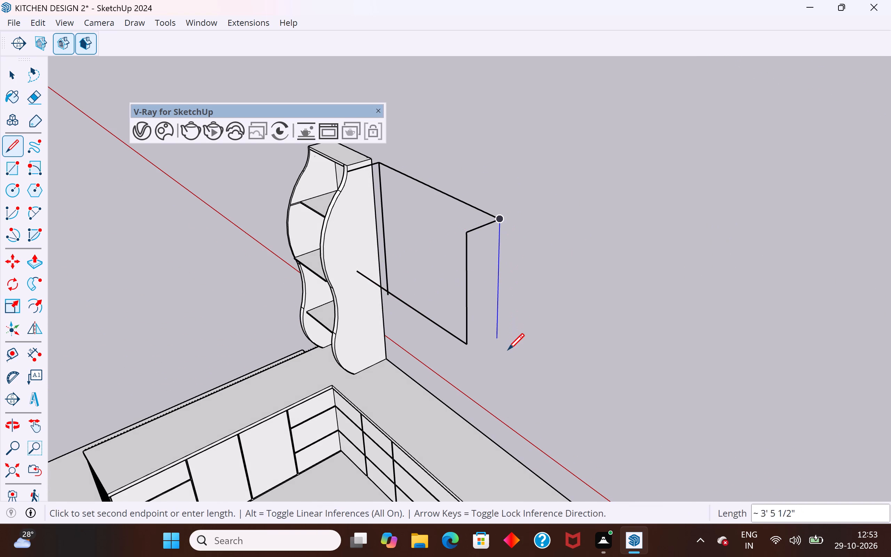
click(508, 360)
key(Escape)
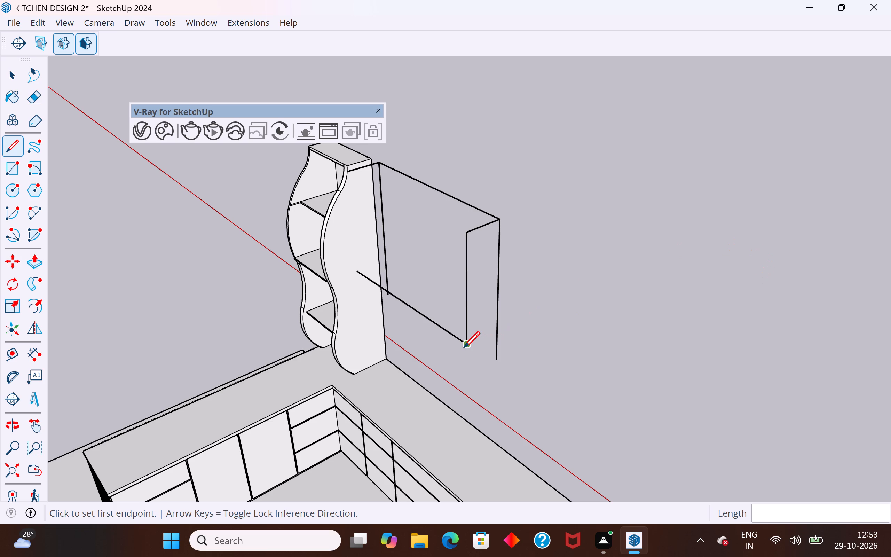
click(464, 347)
click(532, 329)
key(Escape)
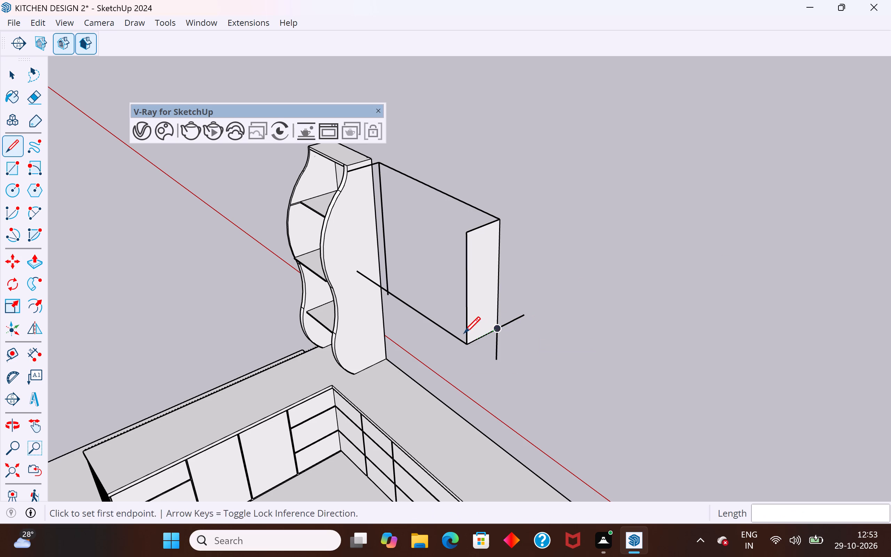
middle_drag(464, 333, 489, 335)
middle_drag(423, 242, 610, 211)
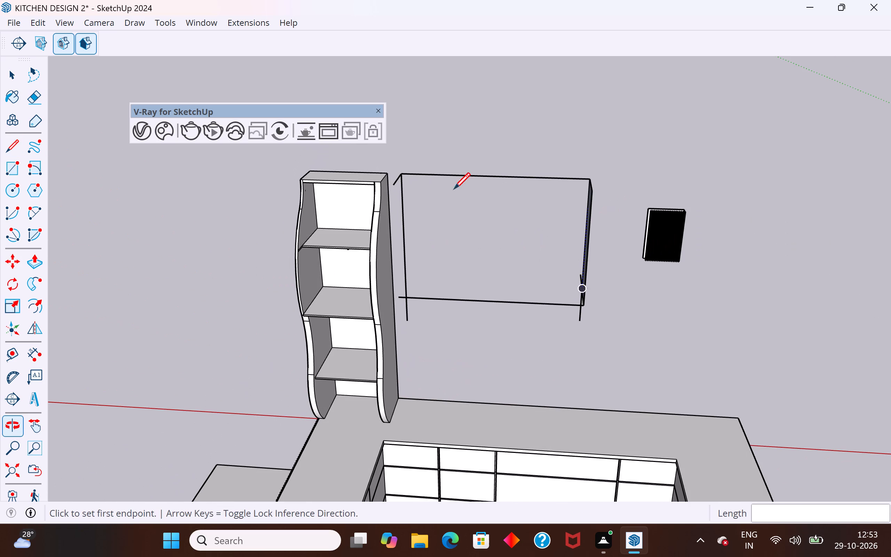
Close the frame's top with a red-axis line about 4' 8 7/8" long between its two upper front corners.
click(594, 193)
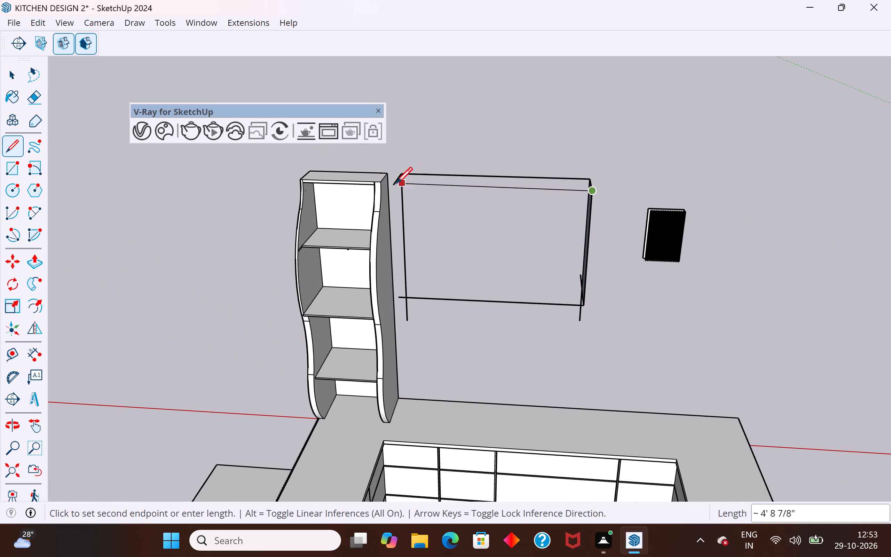
scroll(387, 186, up, 4)
click(399, 183)
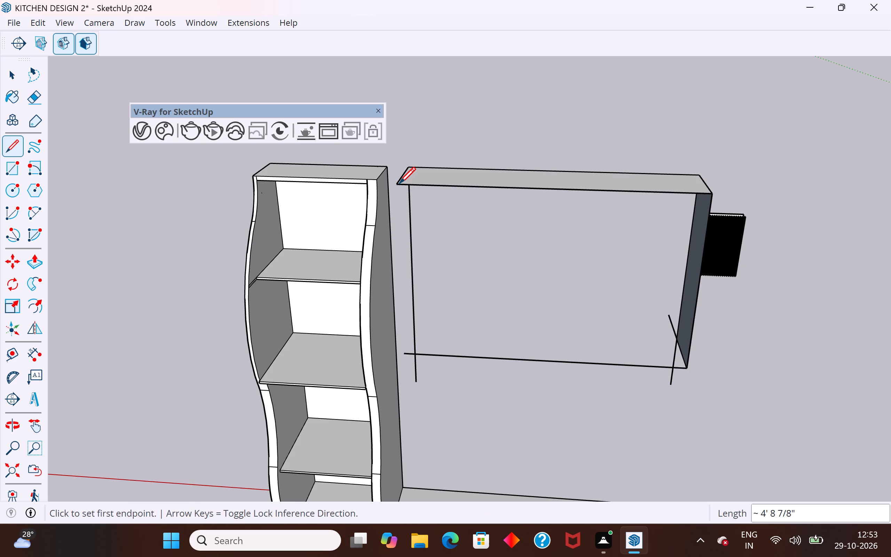
Draw a blue-axis line about 3' 3" down from the upper front corner beside the shelf unit, past the frame's lower edge.
click(394, 184)
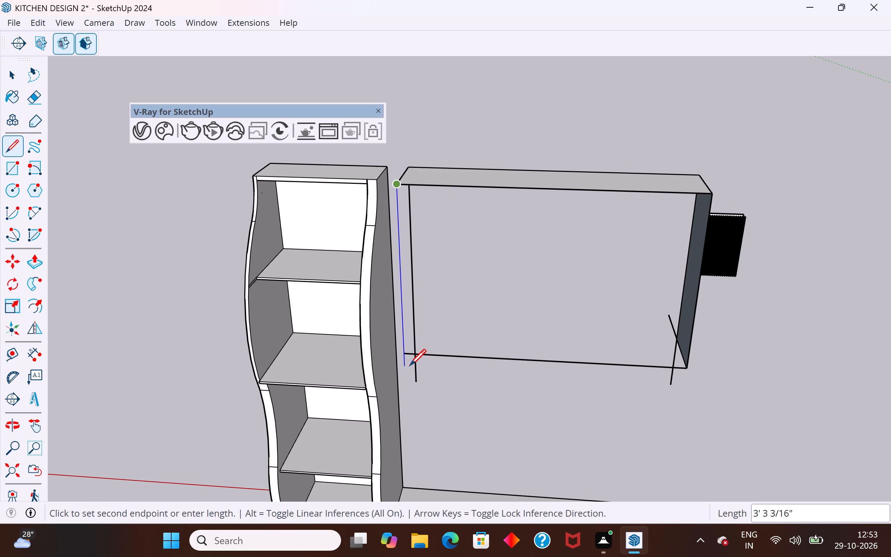
click(410, 369)
middle_drag(592, 373, 334, 193)
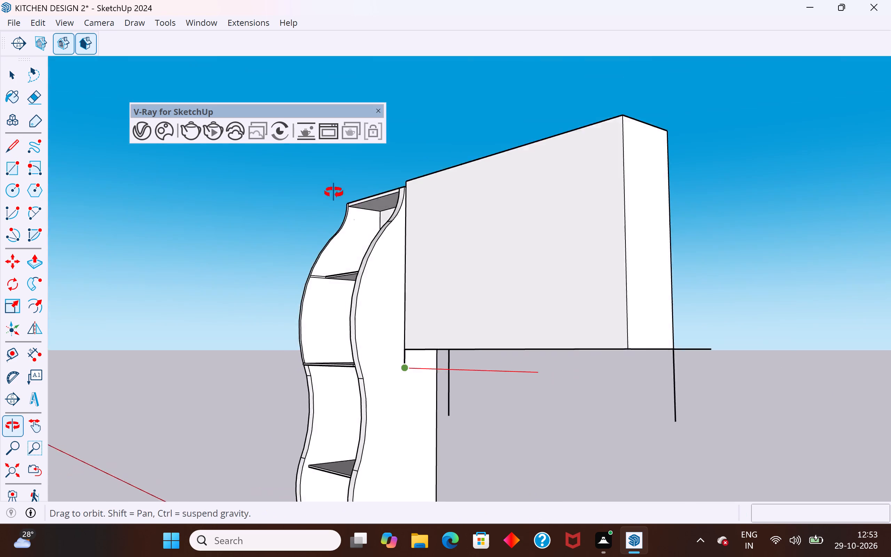
middle_drag(334, 193, 320, 183)
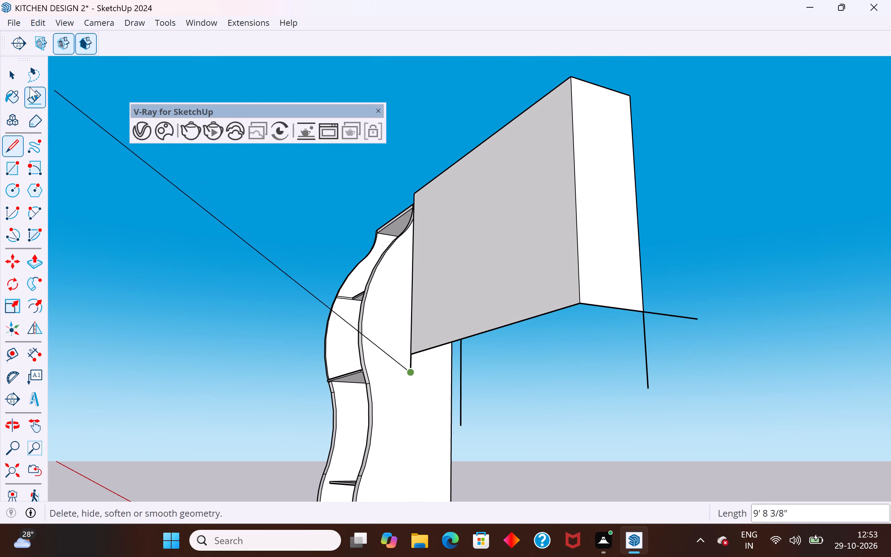
click(19, 78)
Close the frame's back with a line about 4' 8 7/8" long from the far end's lower back corner to the vertical line beside the shelf unit.
middle_drag(432, 351, 424, 277)
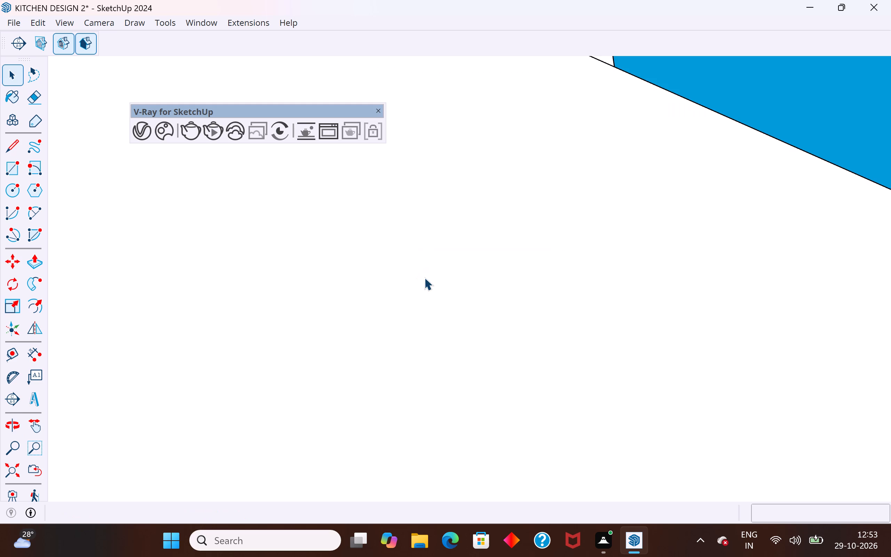
middle_drag(424, 277, 357, 426)
scroll(400, 443, down, 12)
scroll(470, 276, down, 5)
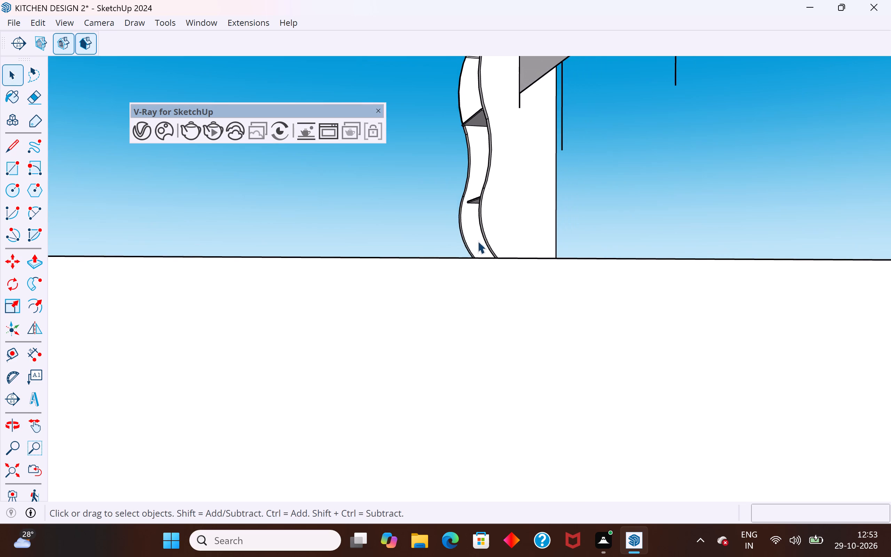
scroll(489, 181, down, 5)
middle_drag(489, 226, 458, 395)
scroll(454, 295, down, 5)
middle_drag(504, 222, 303, 127)
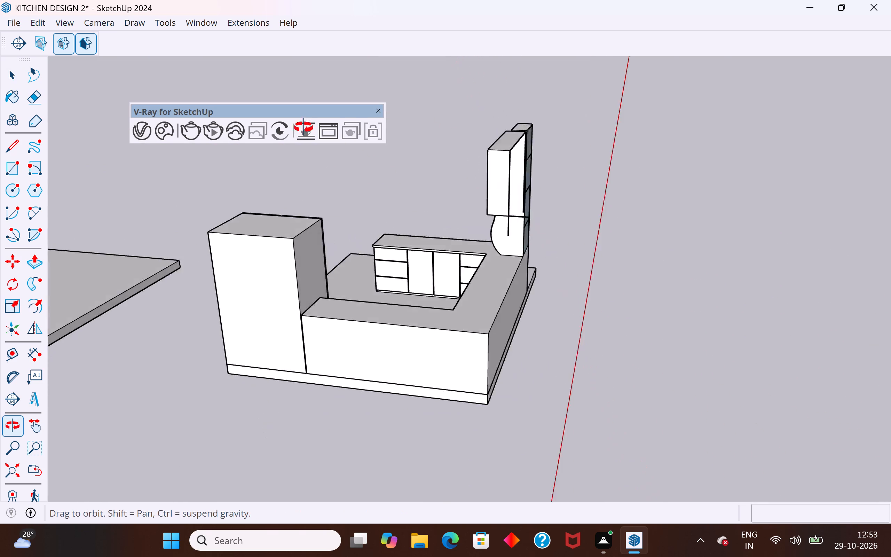
middle_drag(303, 127, 293, 99)
middle_drag(459, 170, 355, 252)
middle_drag(574, 278, 398, 270)
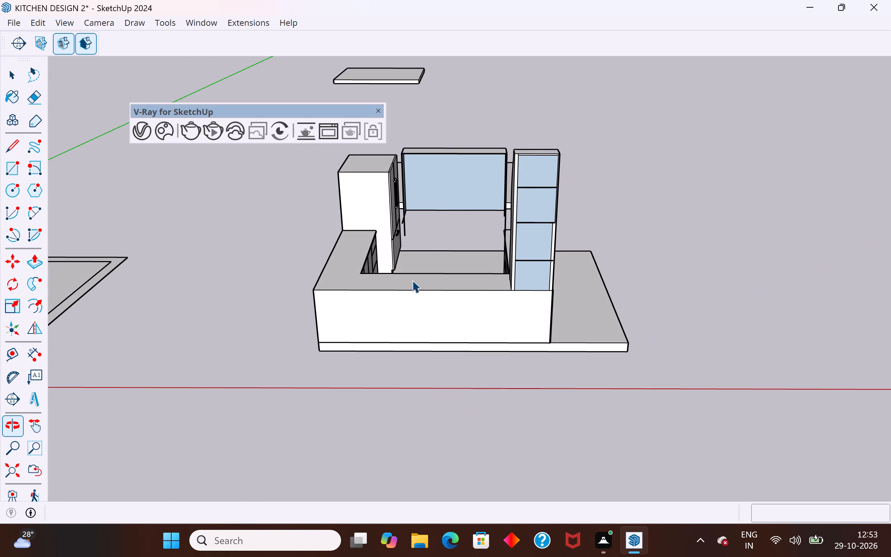
click(15, 154)
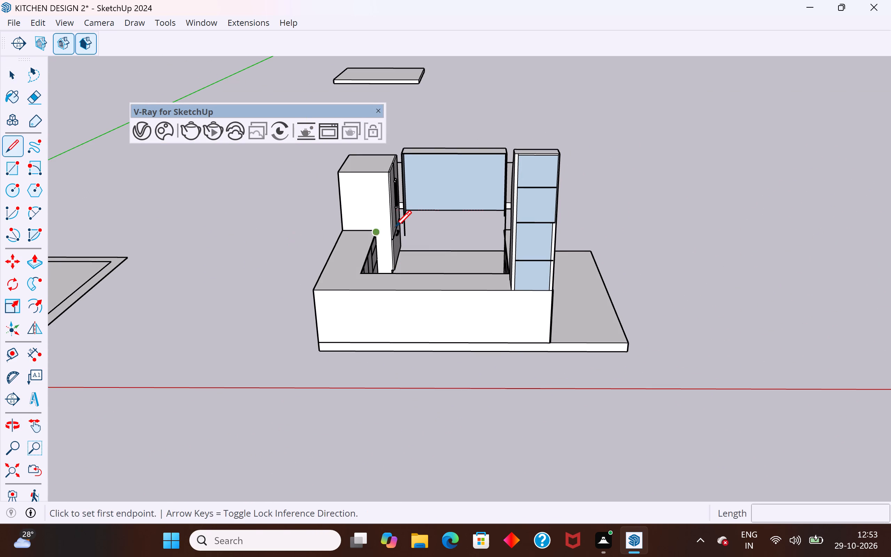
scroll(401, 221, up, 9)
middle_drag(420, 212, 528, 203)
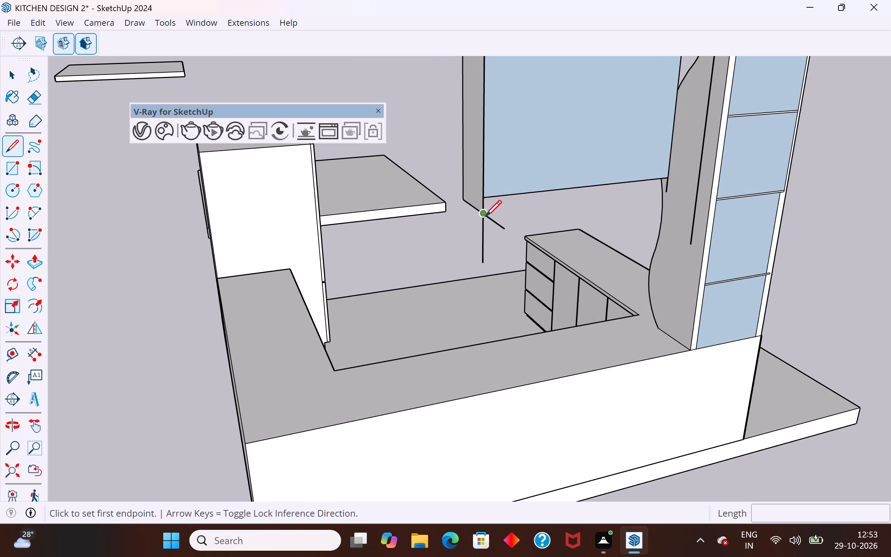
click(485, 216)
click(699, 189)
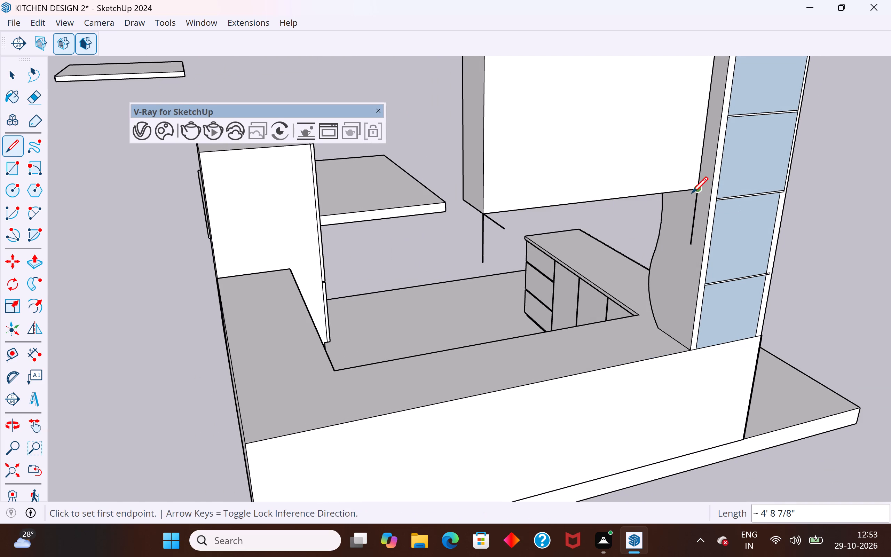
click(21, 78)
Draw a rectangle across the frame's open end facing the shelf unit, between diagonally opposite corners.
middle_drag(207, 255, 0, 234)
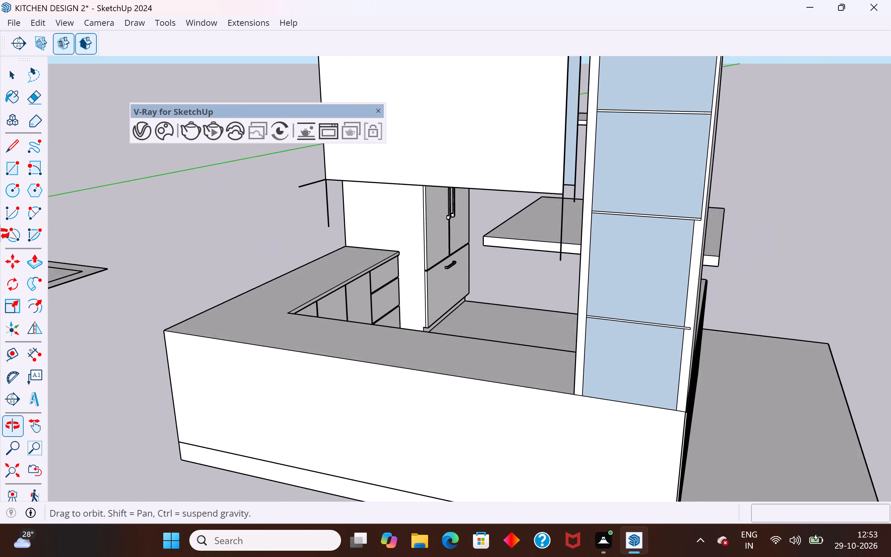
middle_drag(0, 234, 2, 234)
scroll(331, 322, down, 3)
scroll(527, 123, up, 4)
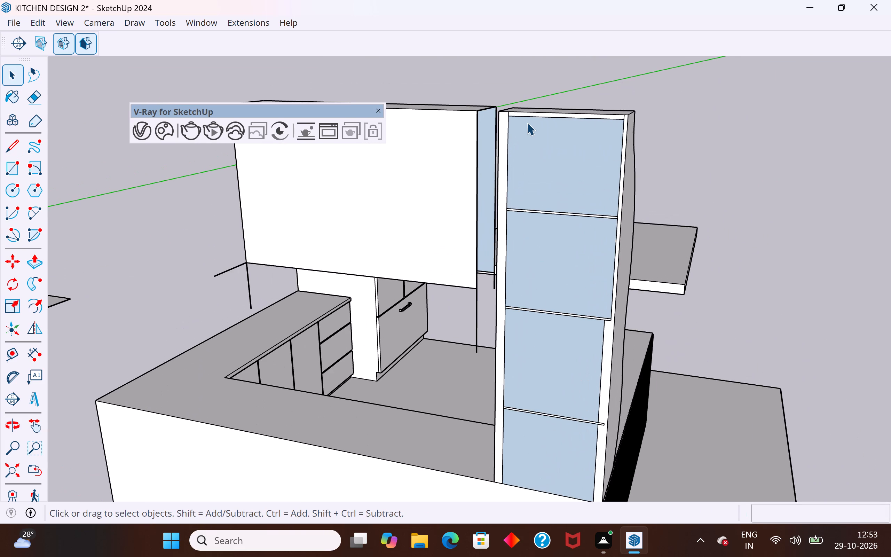
click(6, 173)
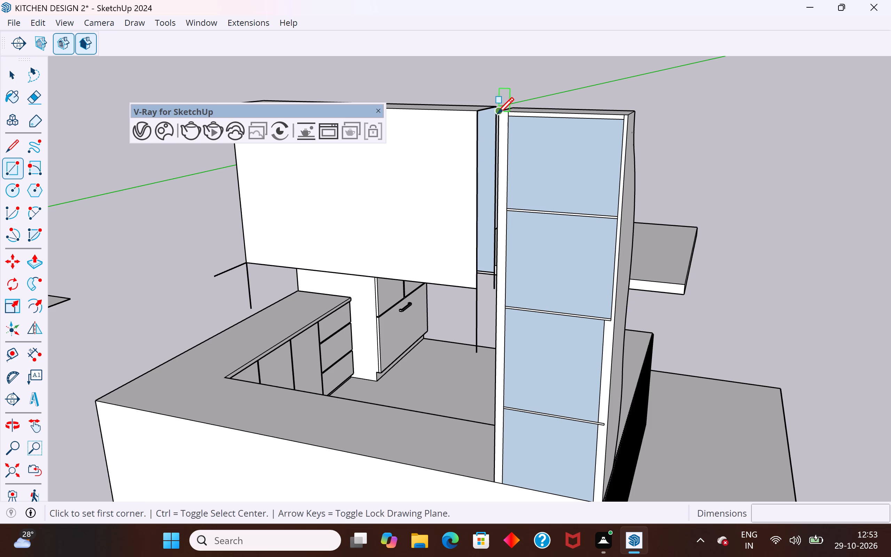
scroll(492, 108, up, 4)
click(495, 108)
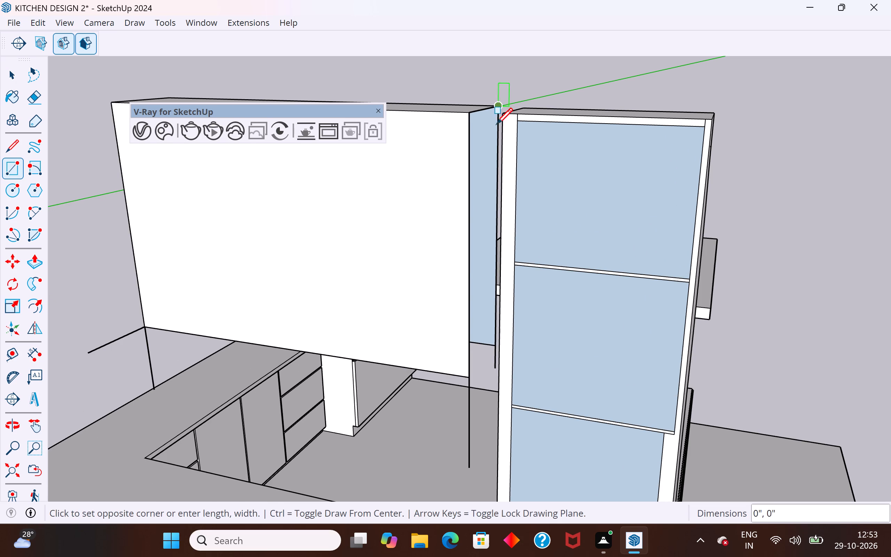
click(470, 378)
middle_drag(427, 391, 529, 257)
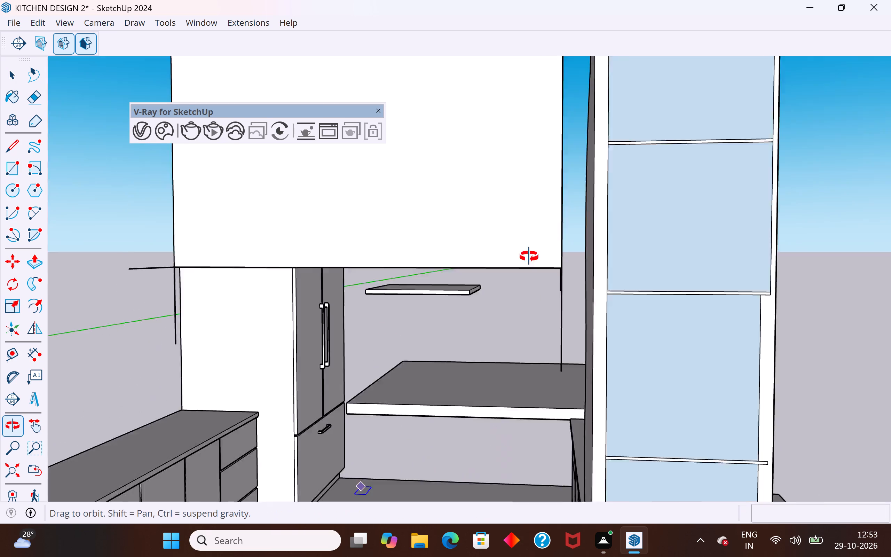
middle_drag(529, 257, 536, 235)
scroll(520, 329, down, 4)
click(10, 86)
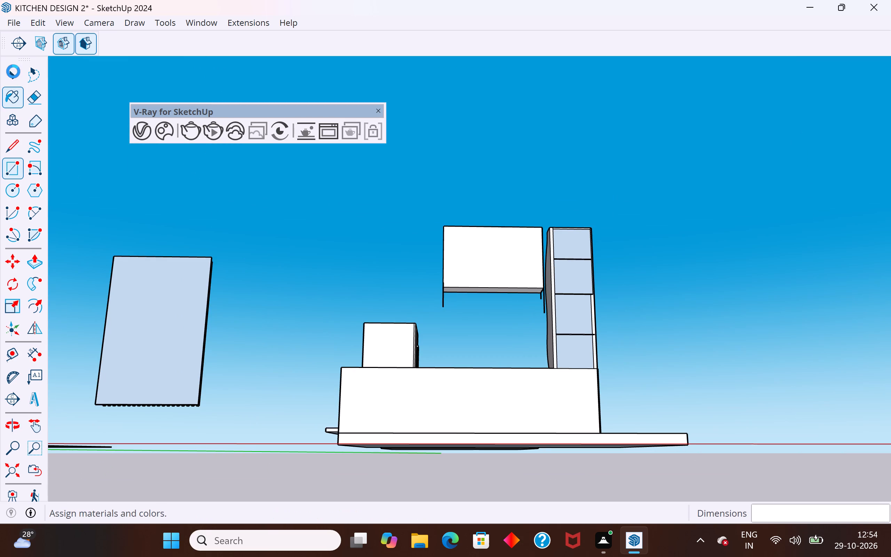
click(880, 72)
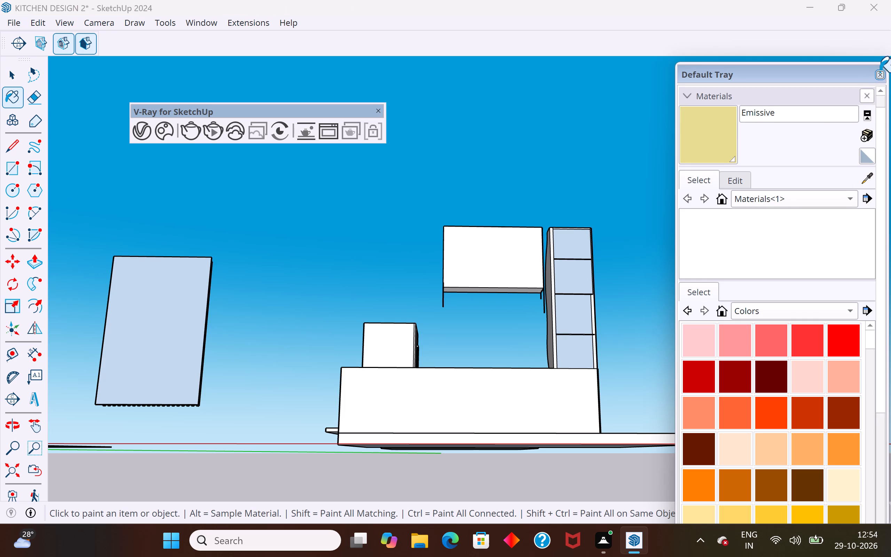
Delete the two overshooting line stubs at the lower corner of the box's end farther from the shelf unit.
scroll(538, 297, up, 3)
click(15, 75)
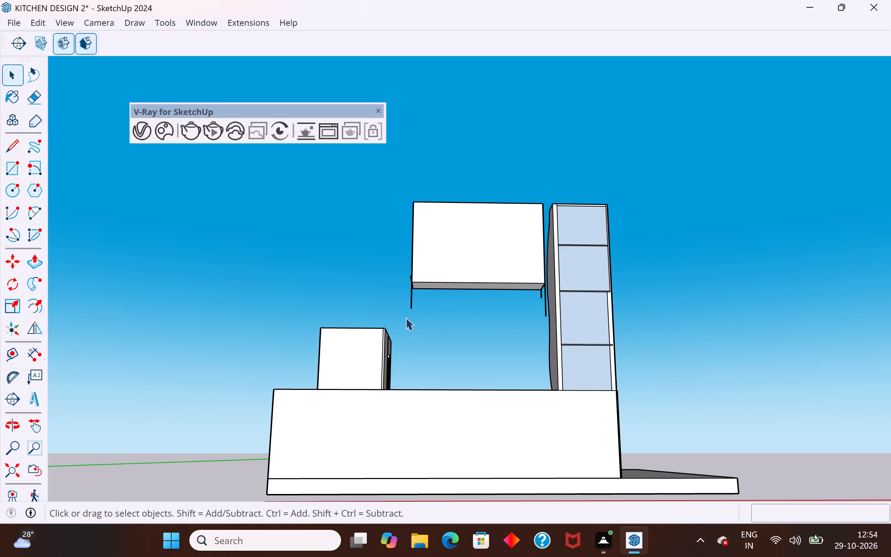
scroll(407, 309, up, 4)
click(413, 294)
key(Delete)
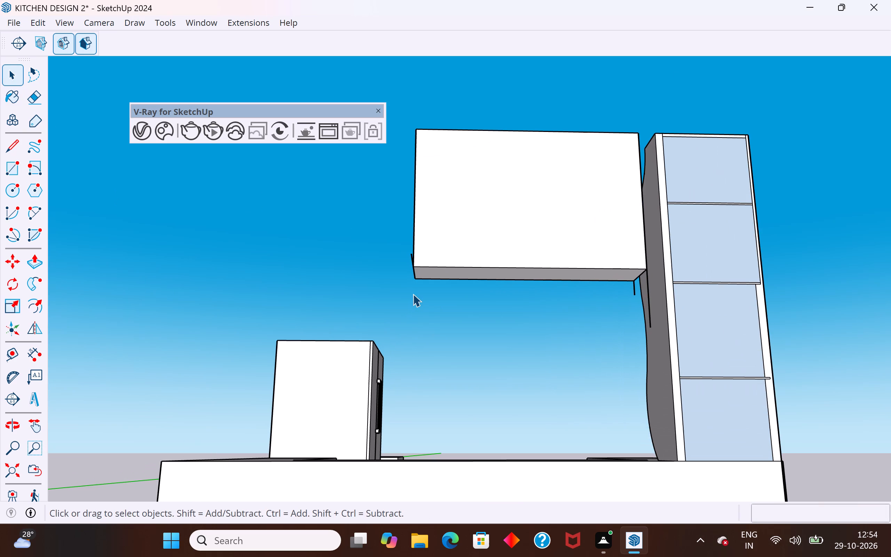
middle_drag(420, 259, 383, 318)
scroll(399, 286, up, 4)
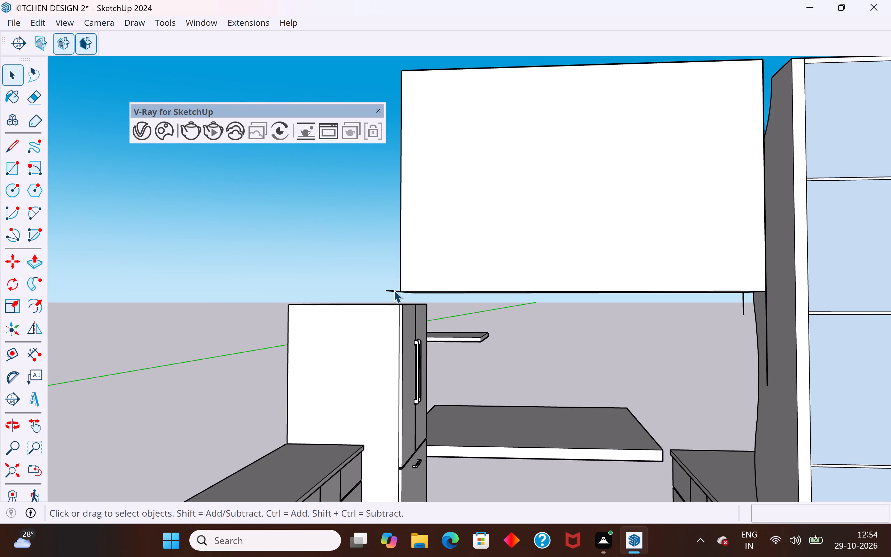
click(393, 290)
key(Delete)
scroll(358, 321, up, 1)
middle_drag(358, 322, 391, 326)
Delete the two overshooting vertical line stubs below the box's end beside the shelf unit.
scroll(320, 349, down, 4)
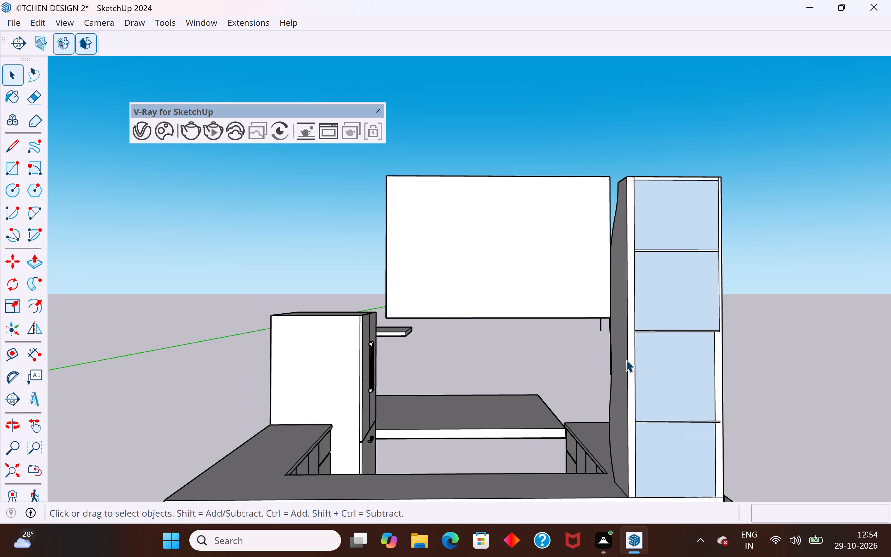
scroll(626, 360, up, 10)
middle_drag(586, 326, 567, 322)
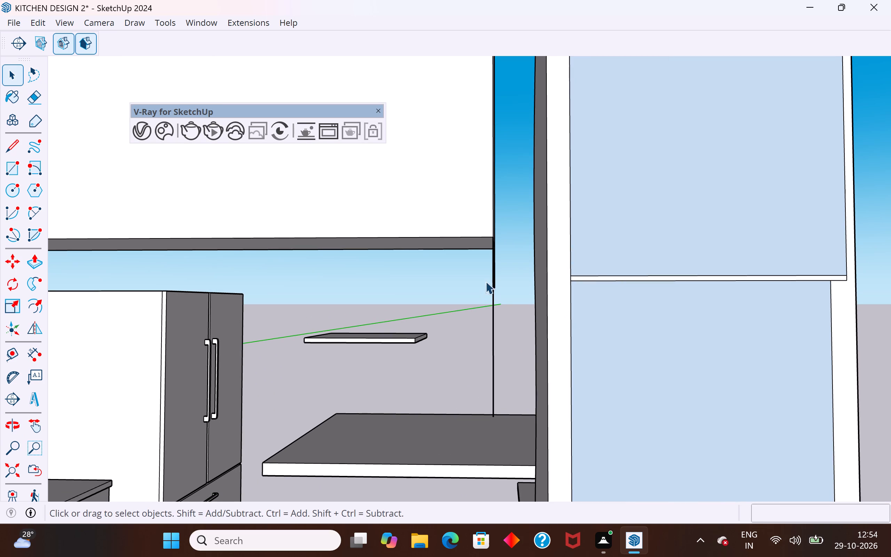
click(492, 279)
key(Delete)
click(494, 280)
key(Delete)
scroll(437, 335, down, 4)
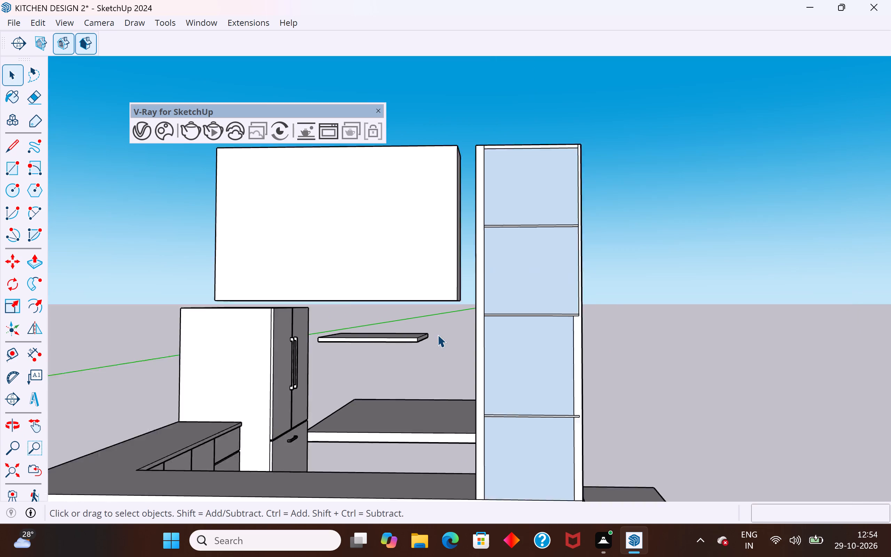
Push/Pull the box's bottom face down toward the countertop beside the shelf unit.
scroll(437, 335, down, 1)
middle_drag(319, 358, 890, 434)
middle_drag(593, 439, 889, 442)
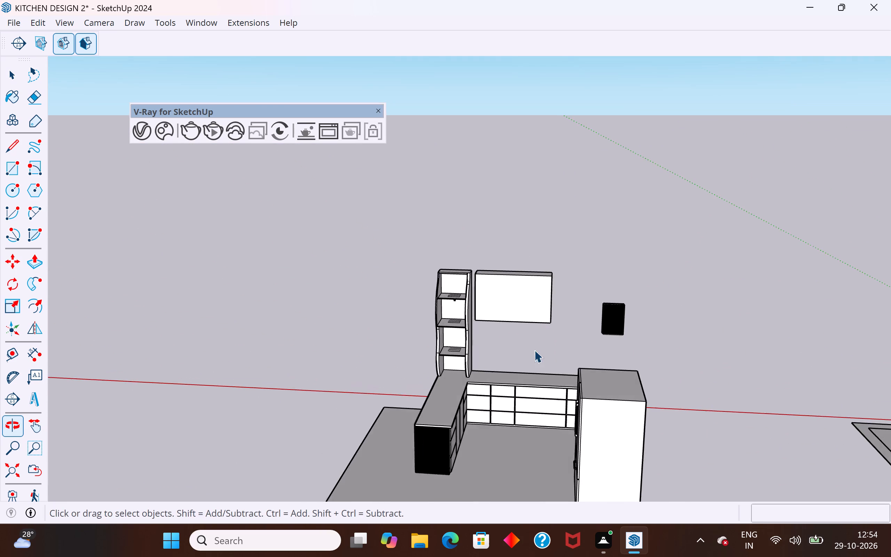
scroll(516, 318, up, 2)
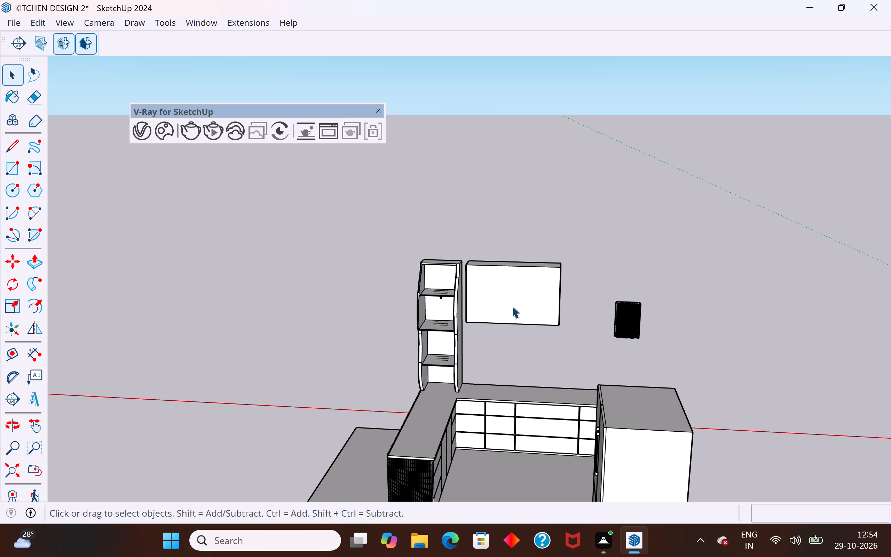
middle_drag(507, 343, 490, 266)
scroll(484, 316, up, 3)
middle_drag(495, 322, 533, 325)
scroll(521, 333, up, 2)
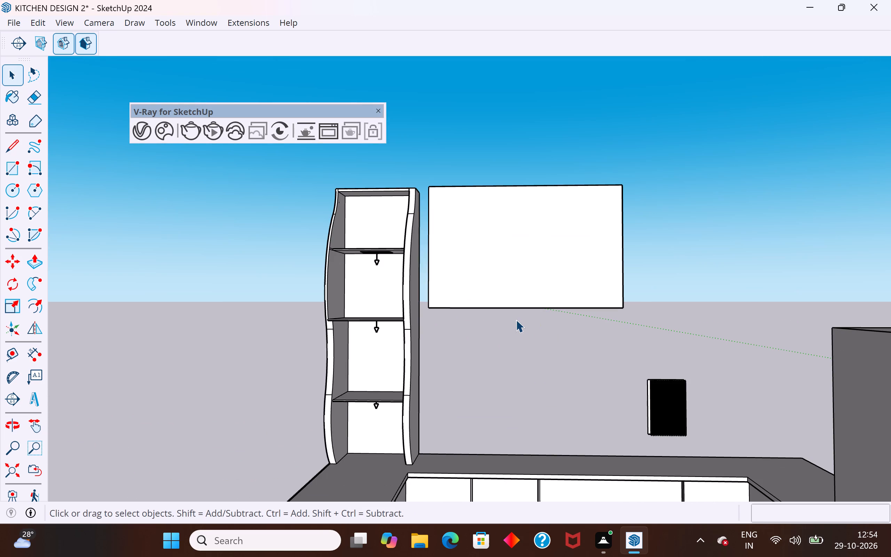
scroll(515, 319, up, 3)
middle_drag(514, 310, 509, 265)
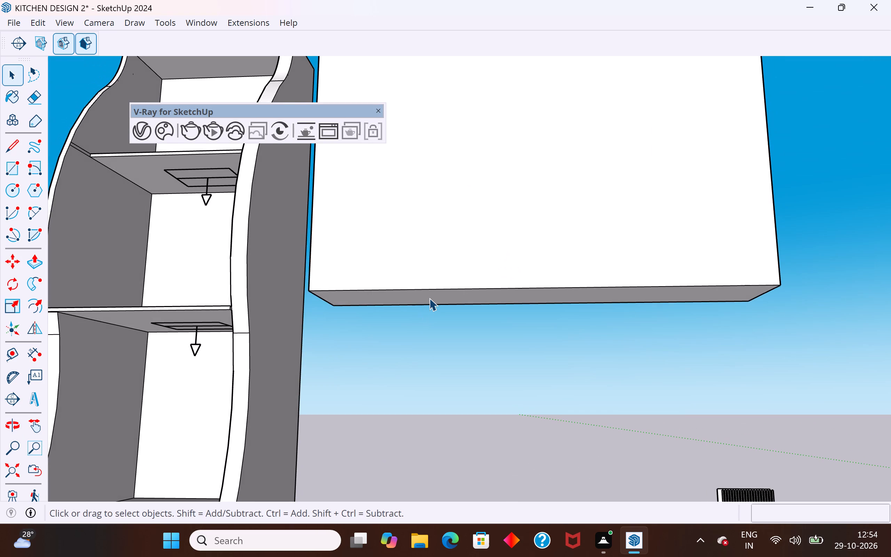
click(429, 298)
click(31, 264)
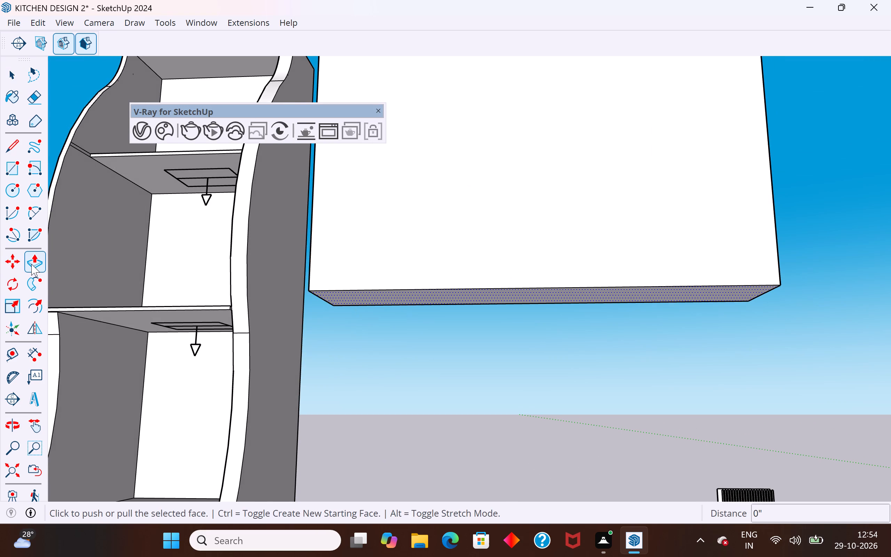
click(370, 295)
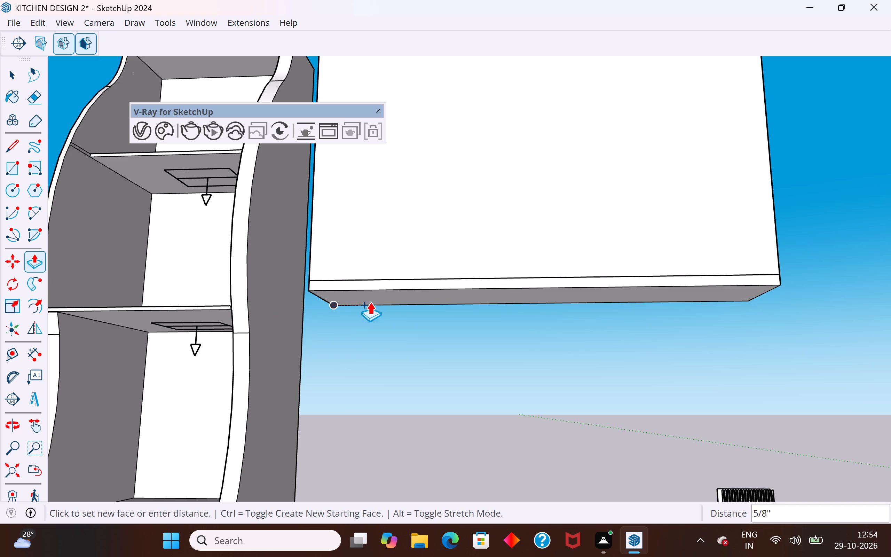
scroll(358, 387, down, 9)
middle_drag(358, 387, 349, 468)
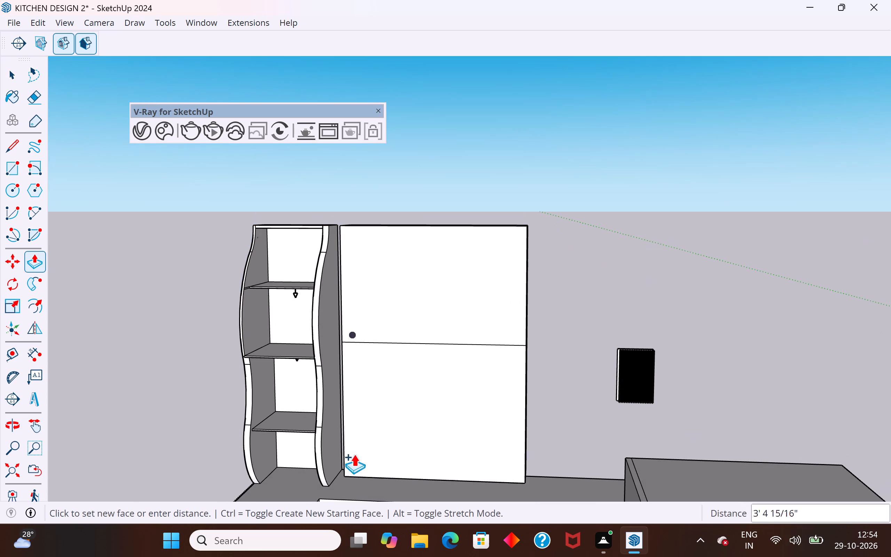
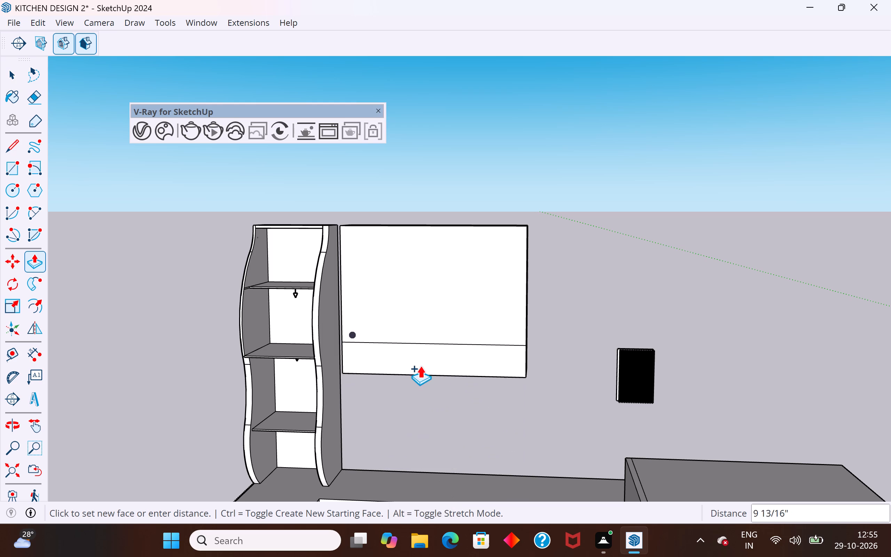
Place a guide line 27" above the countertop, offset from the bottom edge of the shelf unit's side panel facing the box.
key(Escape)
click(15, 77)
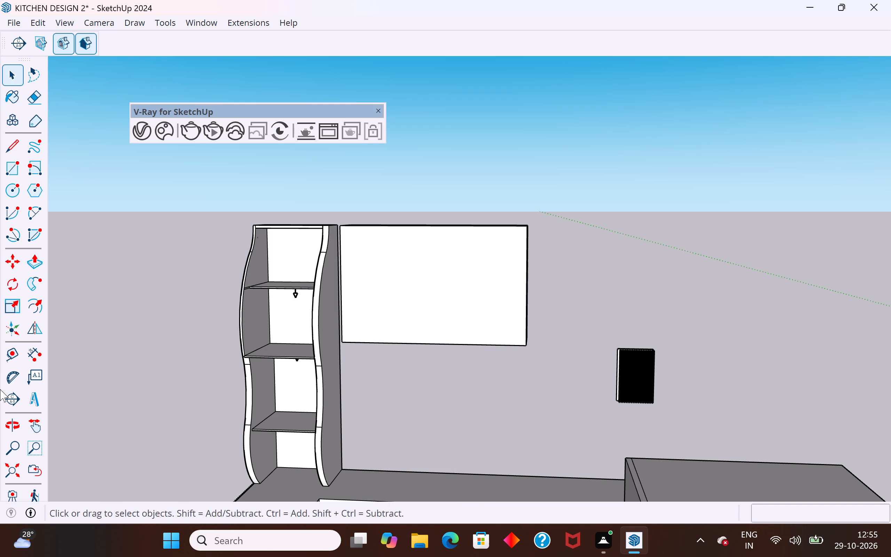
click(13, 352)
middle_drag(392, 460, 244, 466)
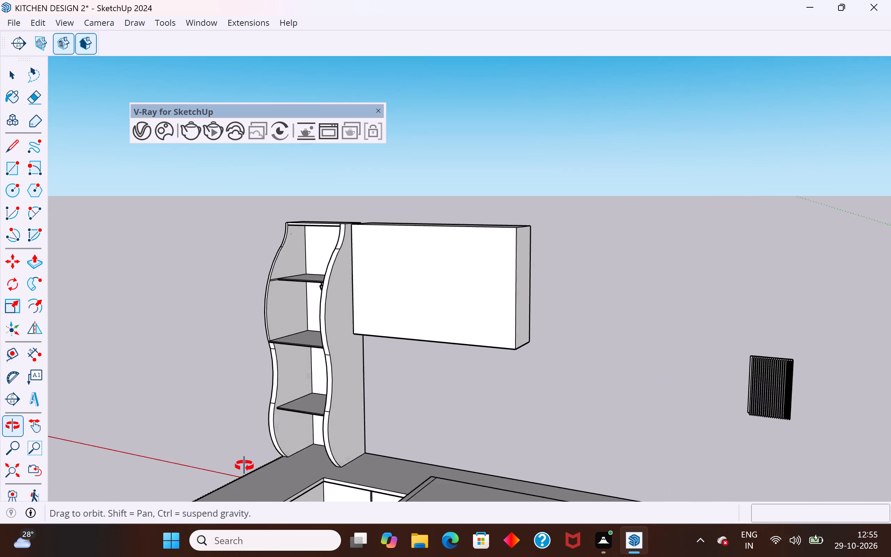
middle_drag(244, 466, 240, 466)
scroll(402, 435, up, 3)
click(363, 454)
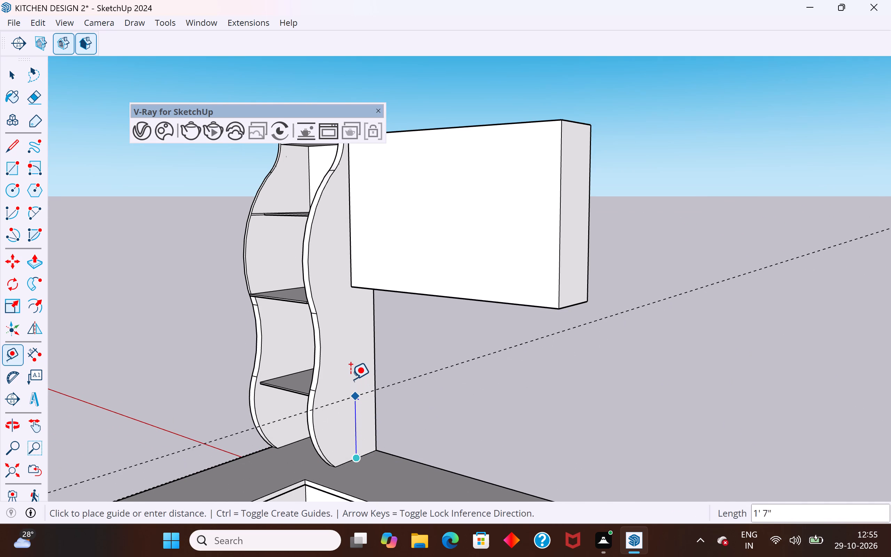
key(2)
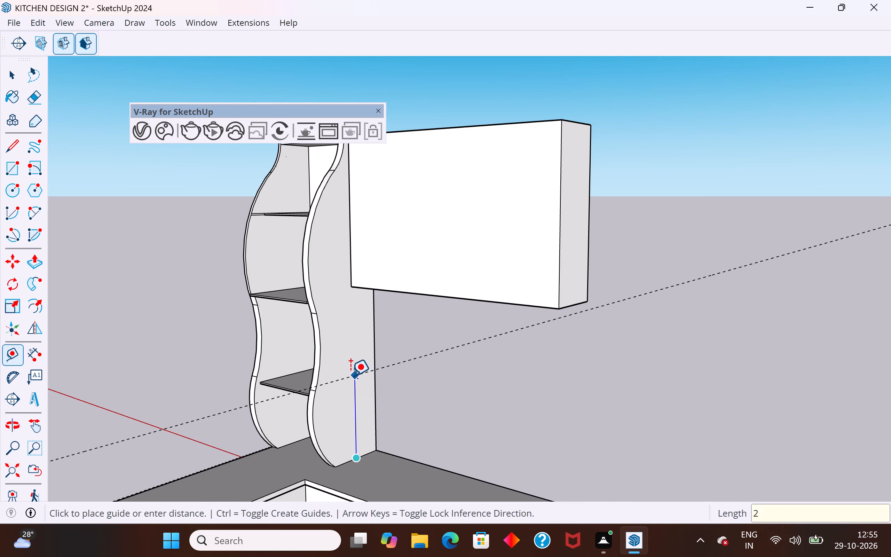
key(7)
key(shift+quotedbl)
key(Return)
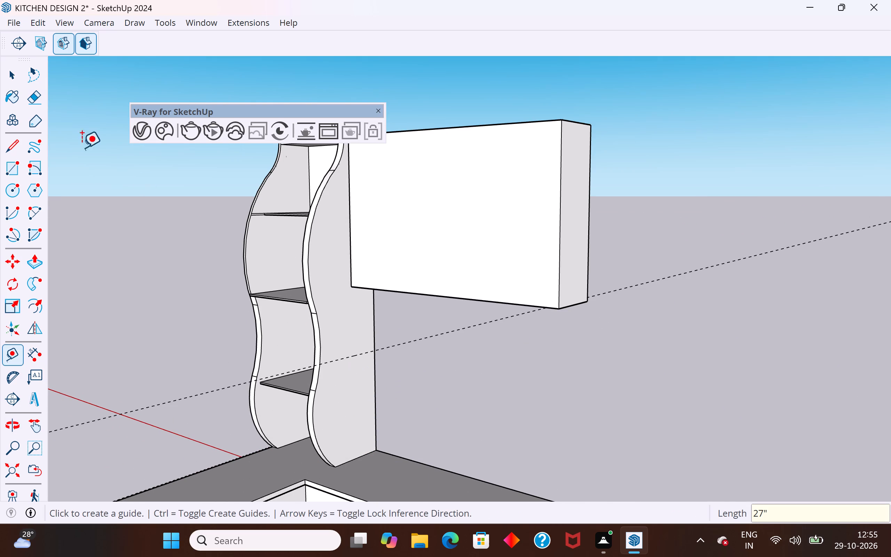
click(14, 75)
Push/Pull the box's bottom face down about 1' 5 1/4" toward the guide line on the shelf unit's side.
middle_drag(539, 311, 490, 232)
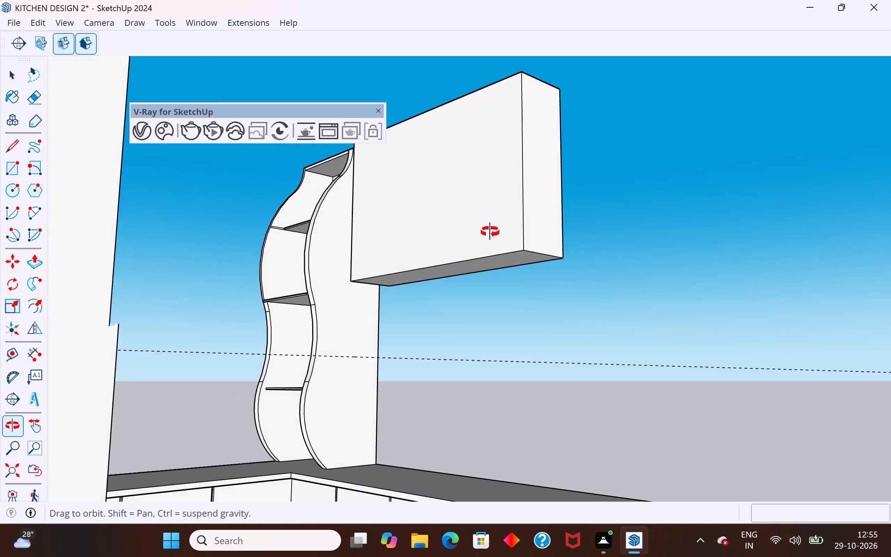
middle_drag(490, 232, 455, 259)
scroll(399, 284, up, 5)
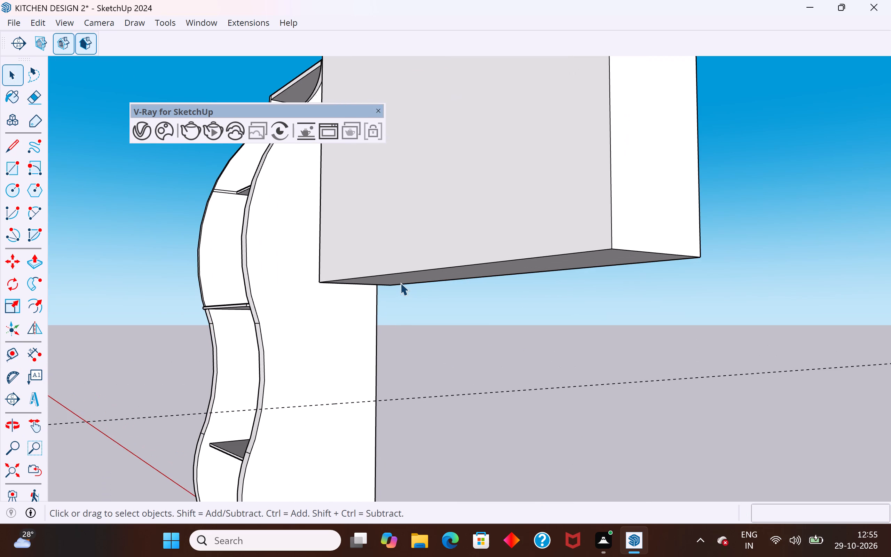
click(407, 275)
click(414, 279)
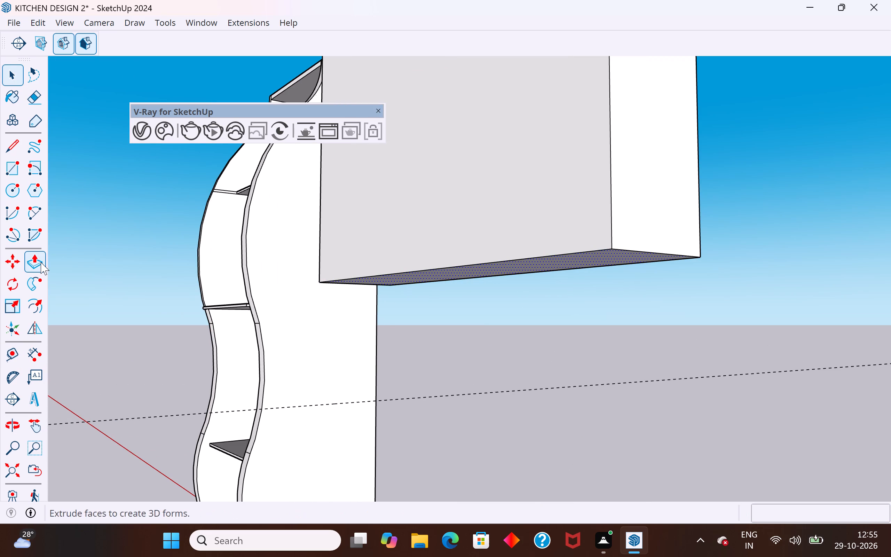
click(41, 262)
click(363, 284)
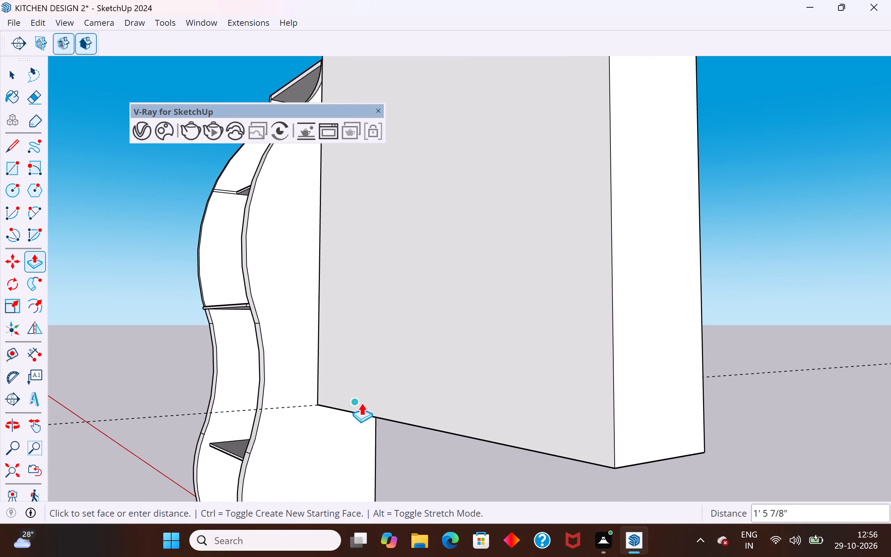
scroll(310, 401, up, 1)
middle_drag(310, 401, 341, 402)
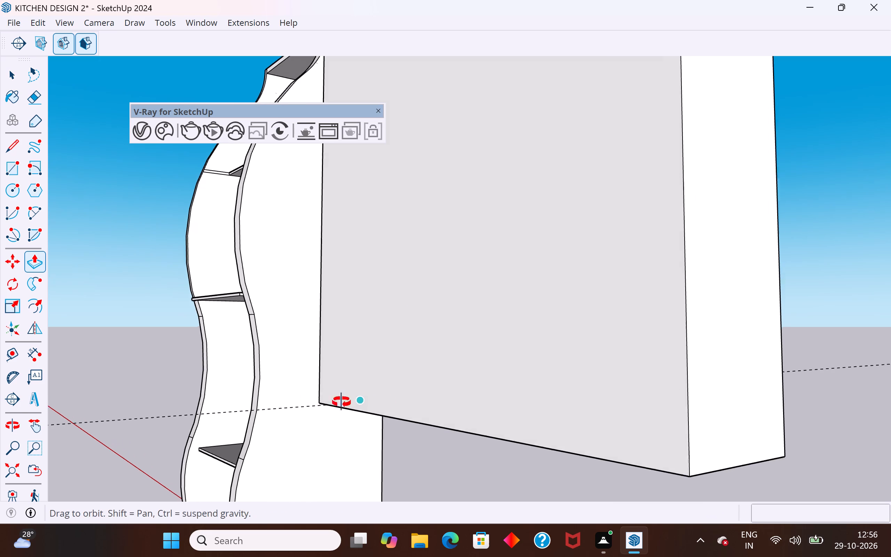
middle_drag(341, 402, 482, 398)
scroll(397, 403, up, 9)
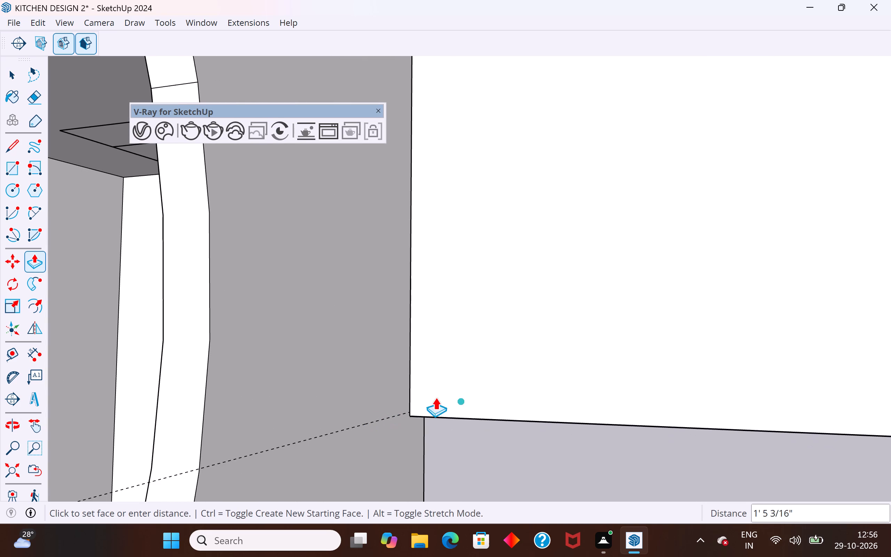
click(419, 399)
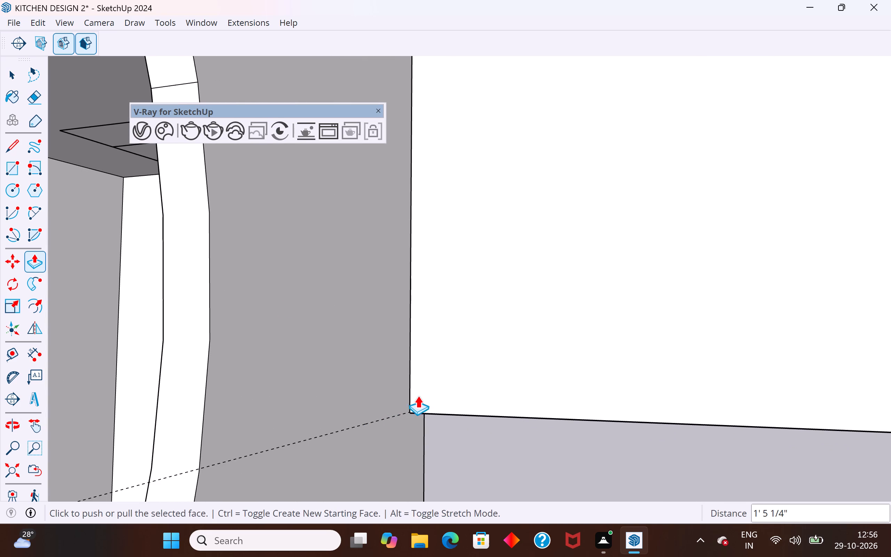
click(2, 78)
Draw a short horizontal reference line from the guide on the shelf unit's side panel across to below the box's corner.
scroll(265, 297, down, 4)
middle_drag(332, 367, 372, 316)
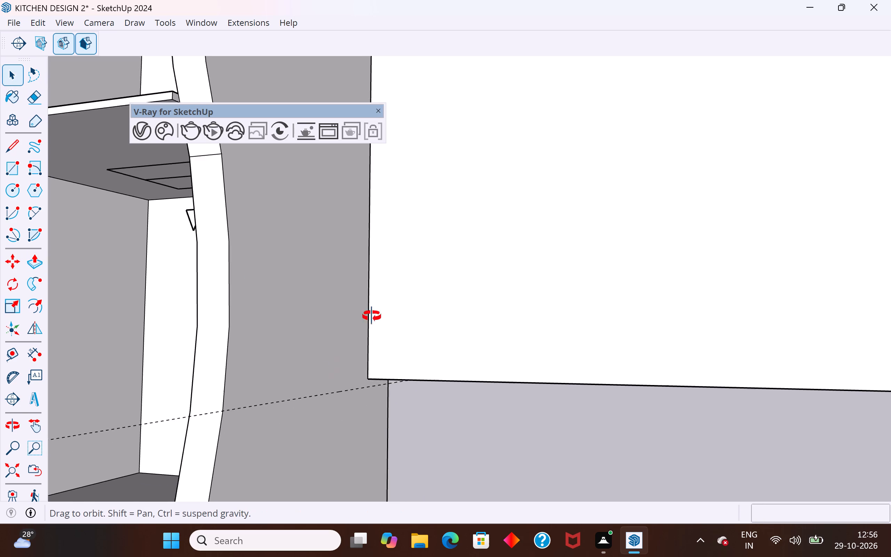
middle_drag(372, 316, 408, 316)
middle_drag(413, 331, 499, 413)
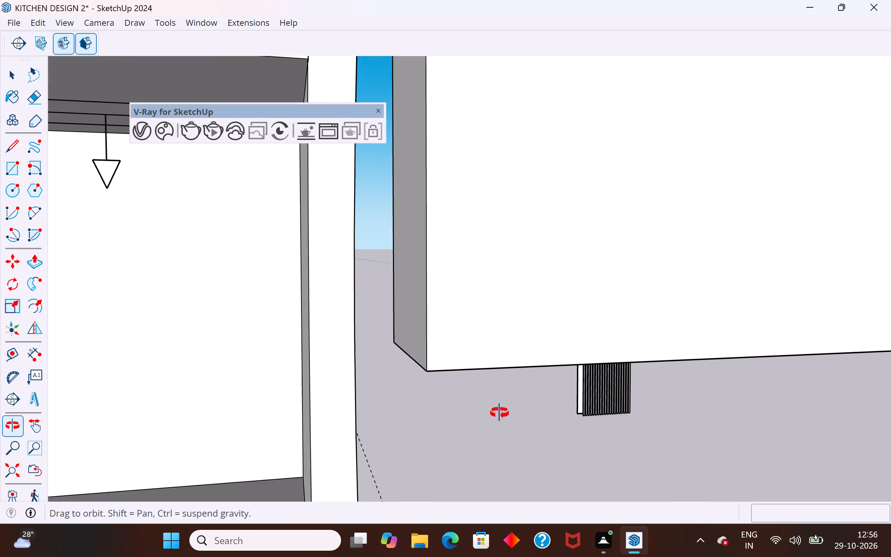
middle_drag(499, 413, 429, 393)
click(21, 144)
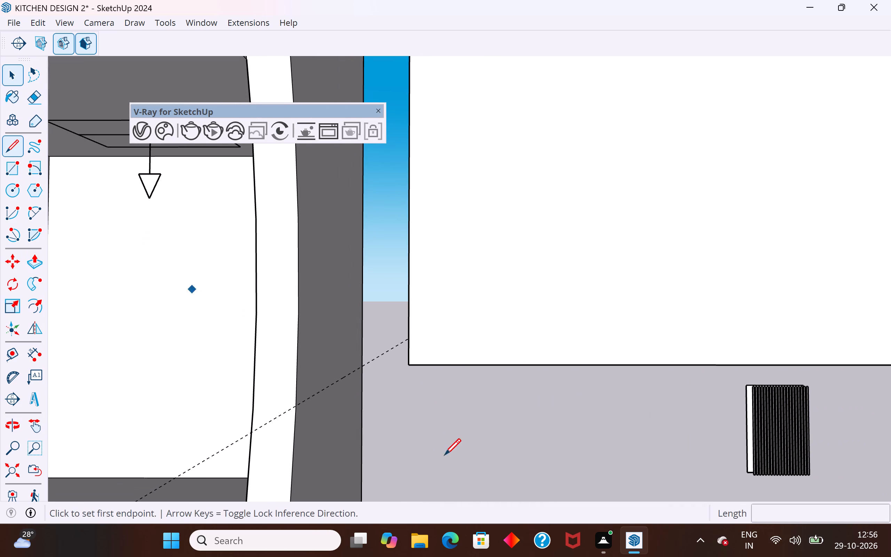
click(342, 381)
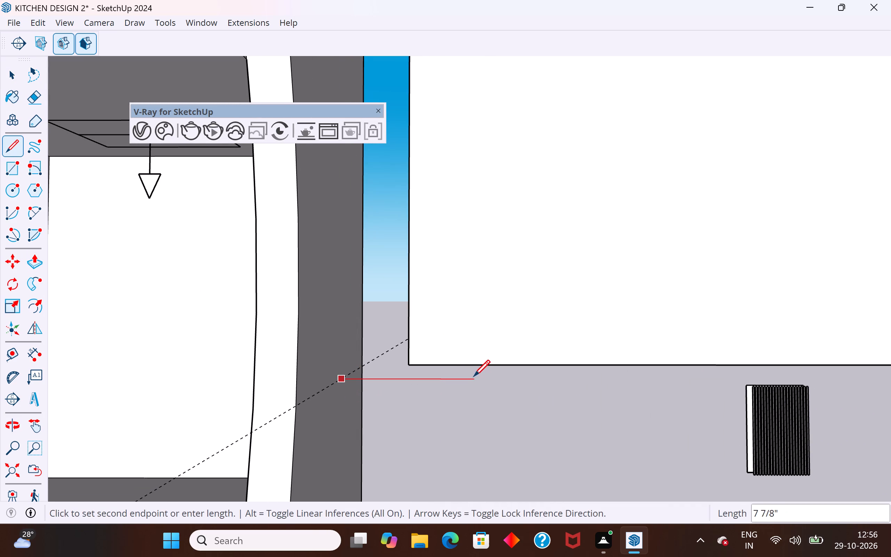
click(425, 376)
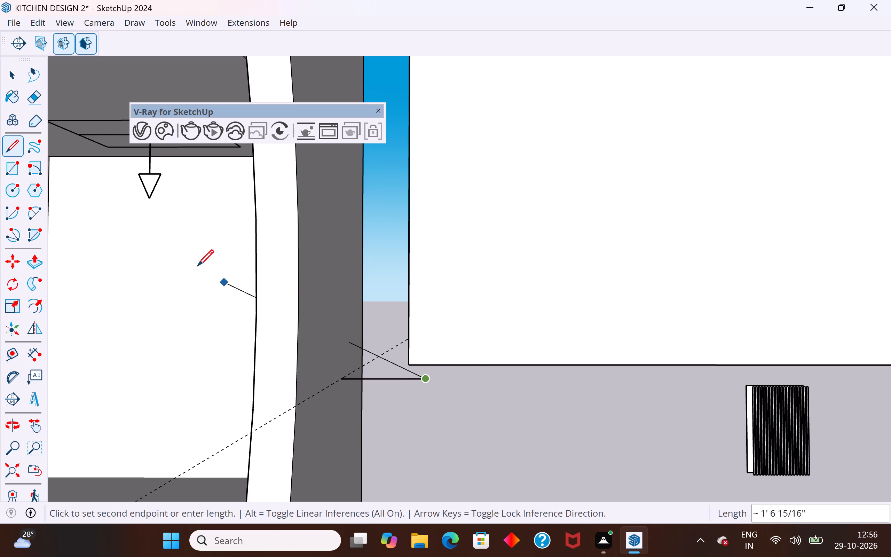
click(7, 78)
Push/Pull the box's bottom face down about another 7/8" to the short reference line.
click(464, 335)
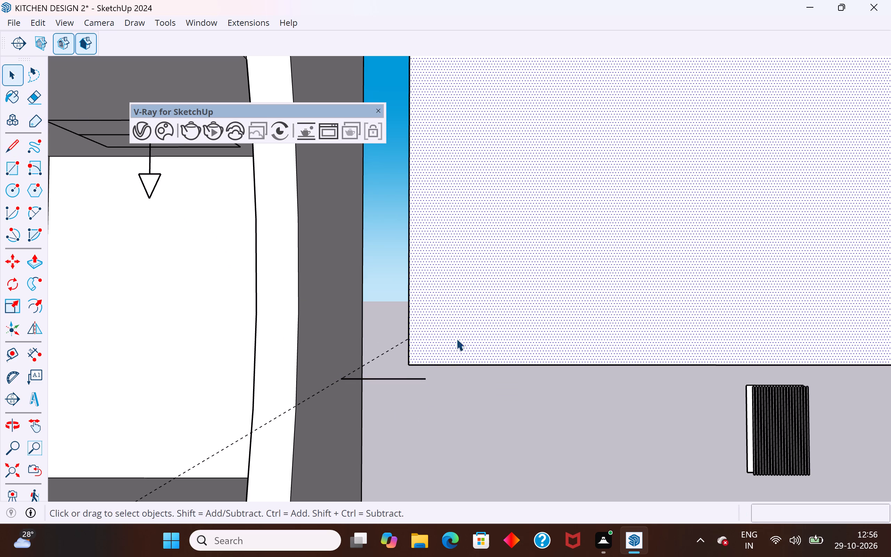
click(479, 451)
middle_drag(479, 451, 443, 244)
click(446, 351)
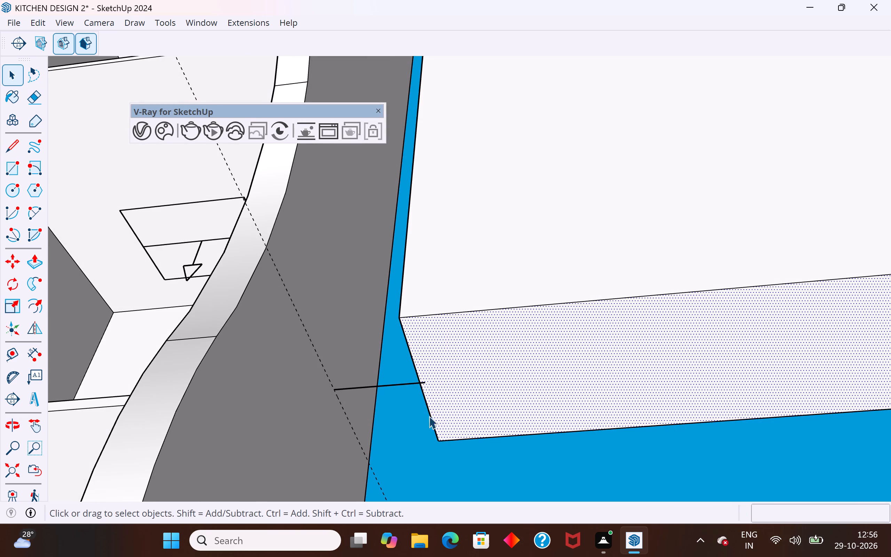
middle_drag(436, 364, 483, 525)
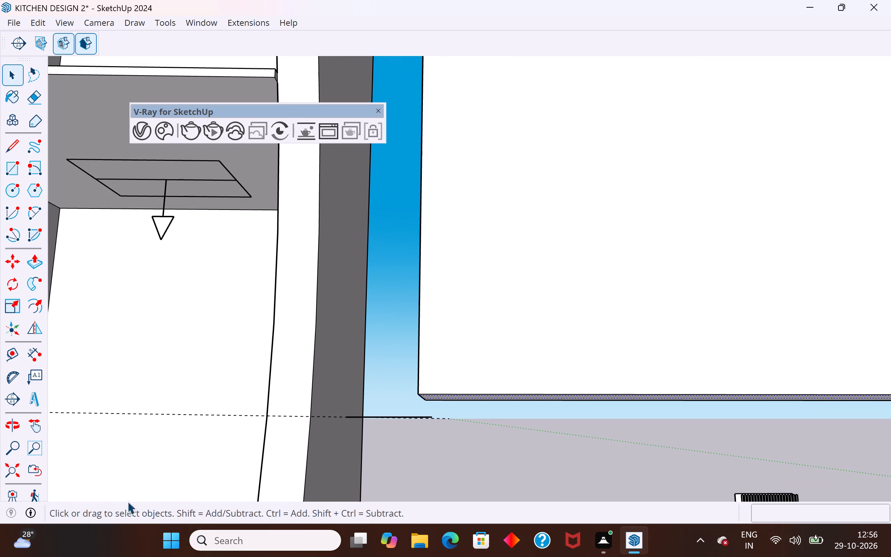
click(40, 264)
middle_drag(417, 438, 417, 404)
scroll(432, 423, up, 2)
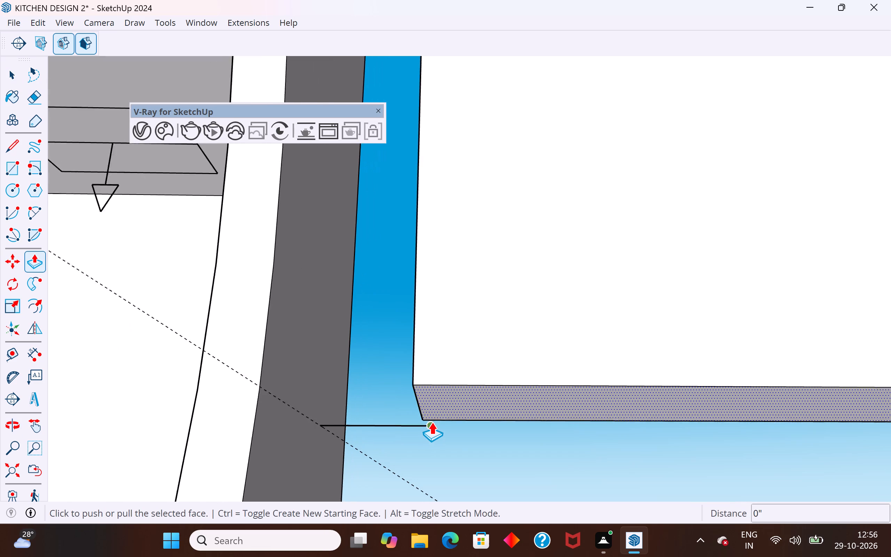
scroll(432, 422, up, 1)
click(430, 352)
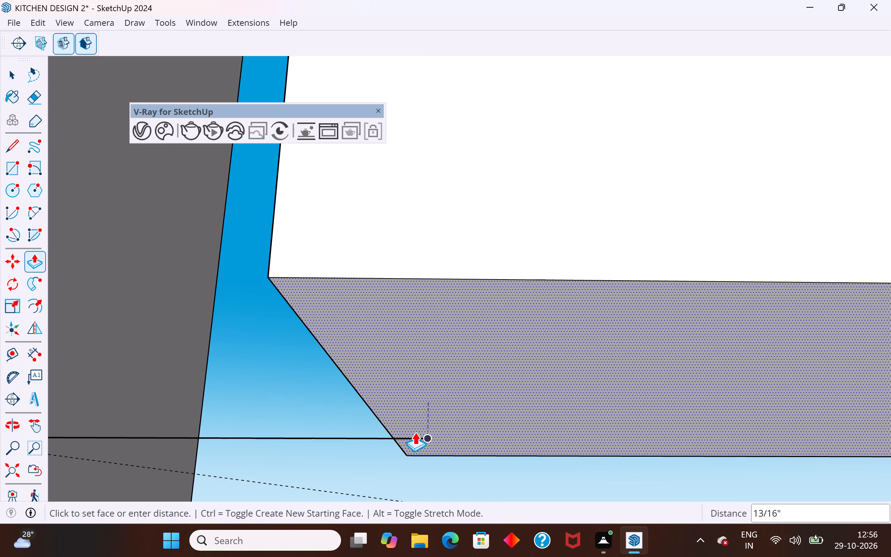
click(407, 437)
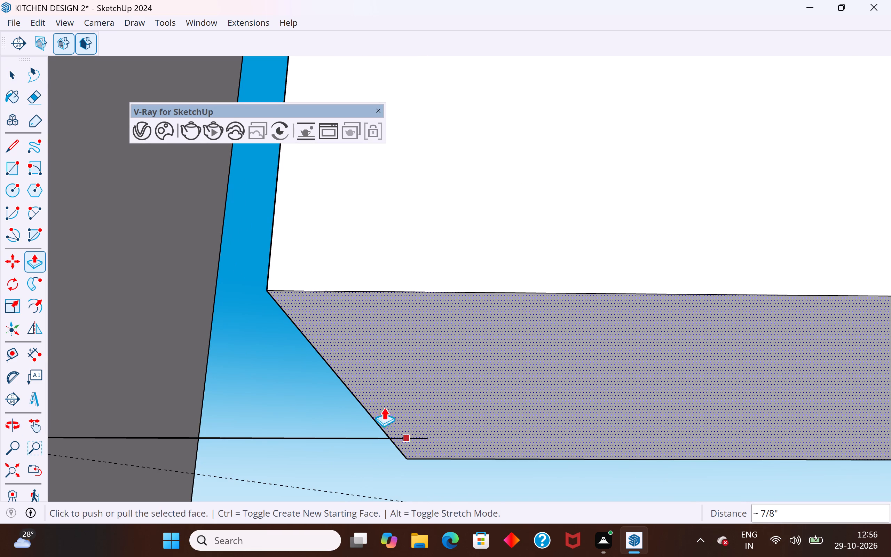
click(8, 73)
Delete the short reference line between the shelf unit and the box.
click(232, 383)
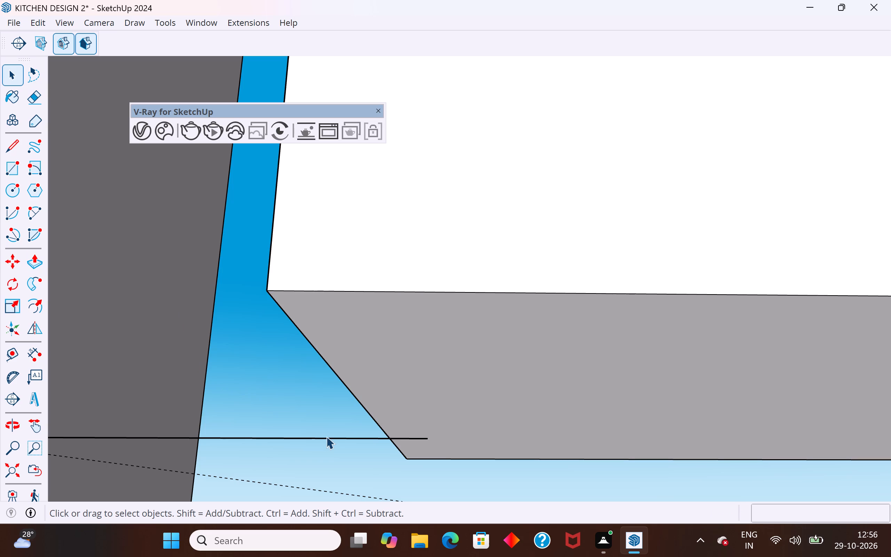
click(331, 439)
scroll(339, 412, down, 3)
key(Delete)
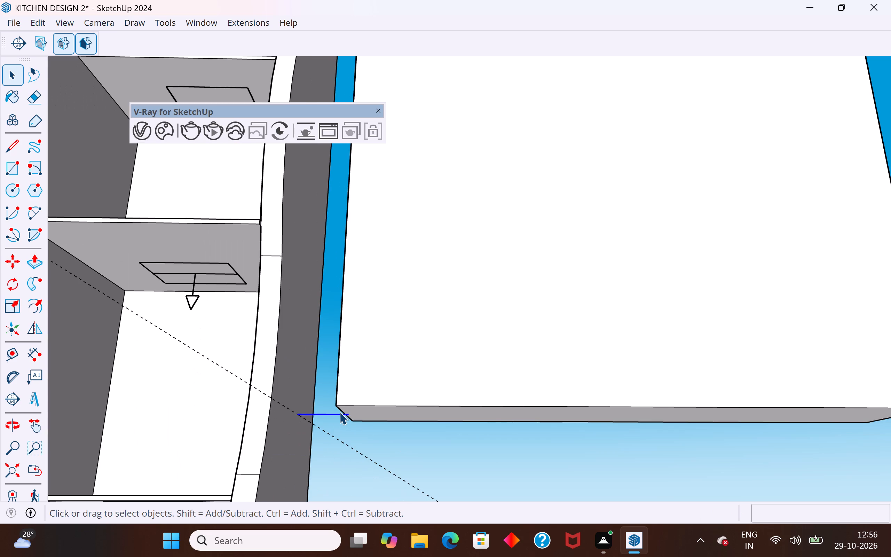
Examine the lengthened box beside the shelf unit and above the countertop from several angles.
scroll(352, 334, down, 4)
middle_drag(359, 359, 393, 495)
scroll(346, 313, down, 5)
middle_drag(407, 303, 379, 307)
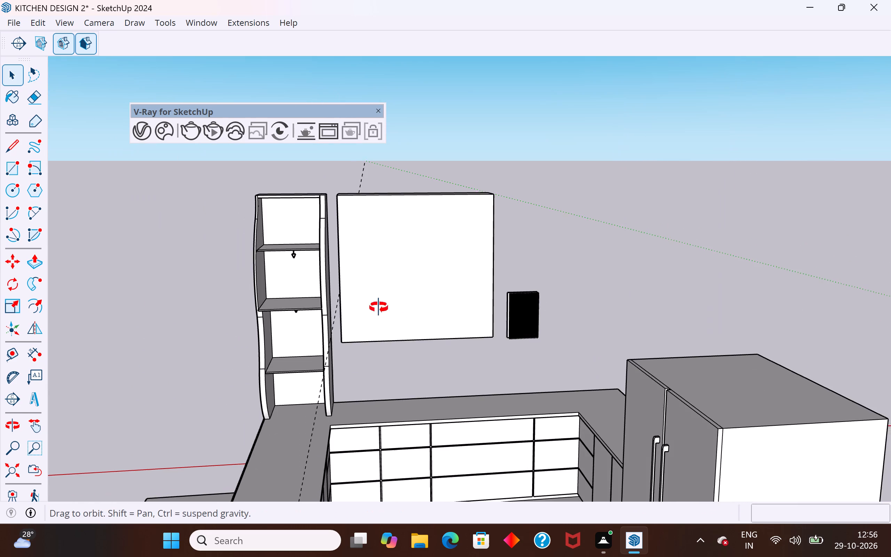
middle_drag(379, 307, 373, 359)
scroll(407, 245, up, 1)
middle_drag(395, 294, 419, 296)
middle_drag(397, 305, 279, 343)
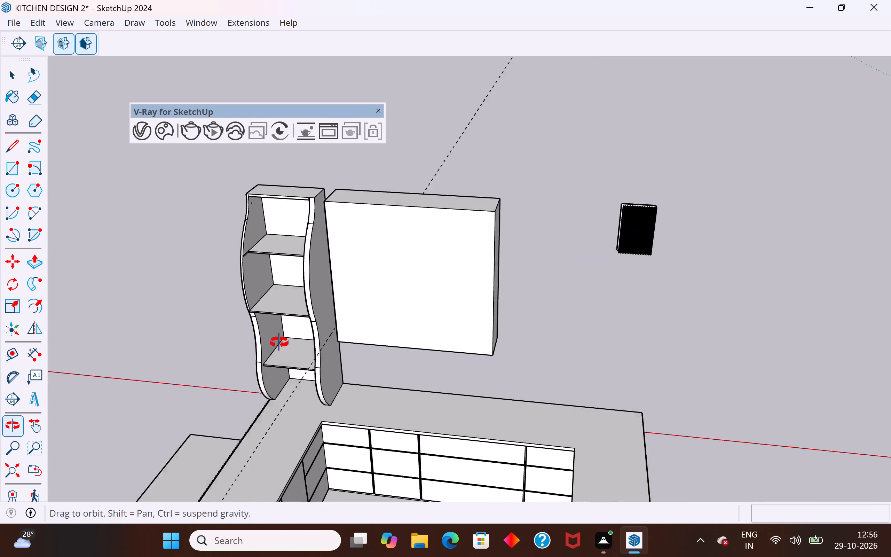
middle_drag(279, 343, 277, 344)
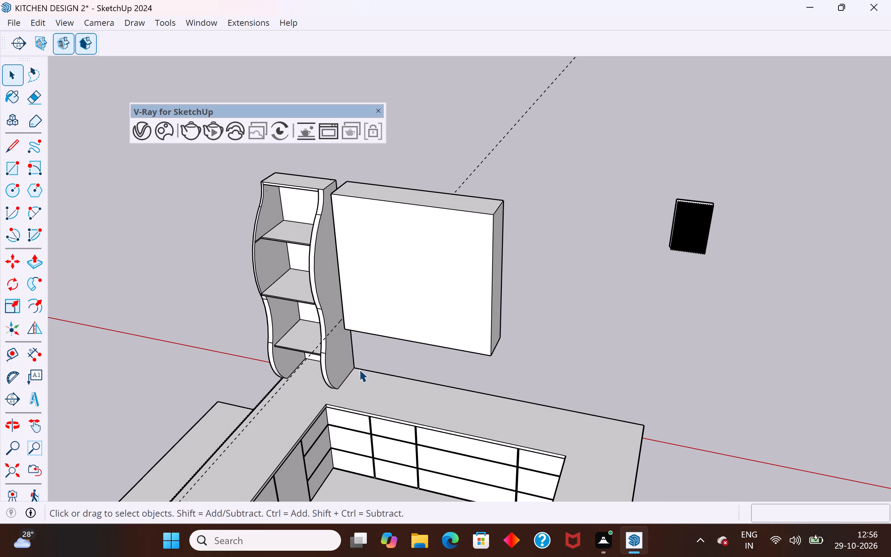
middle_drag(393, 367, 426, 320)
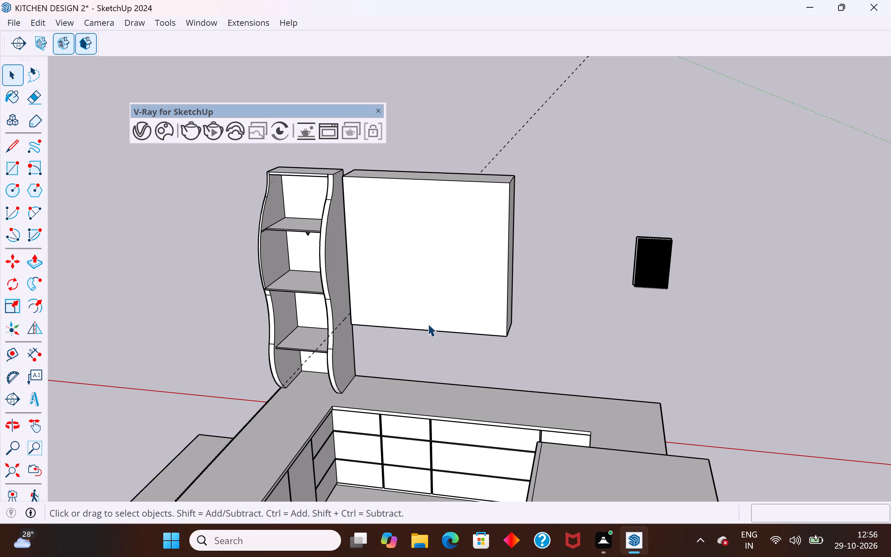
Push/Pull the box's large front face 36" back, away from the kitchen side.
middle_drag(549, 278, 262, 355)
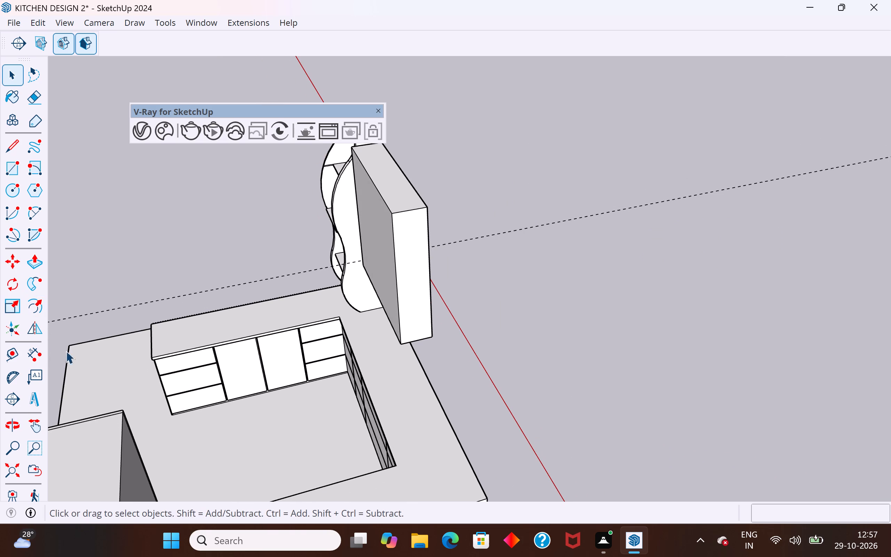
click(378, 247)
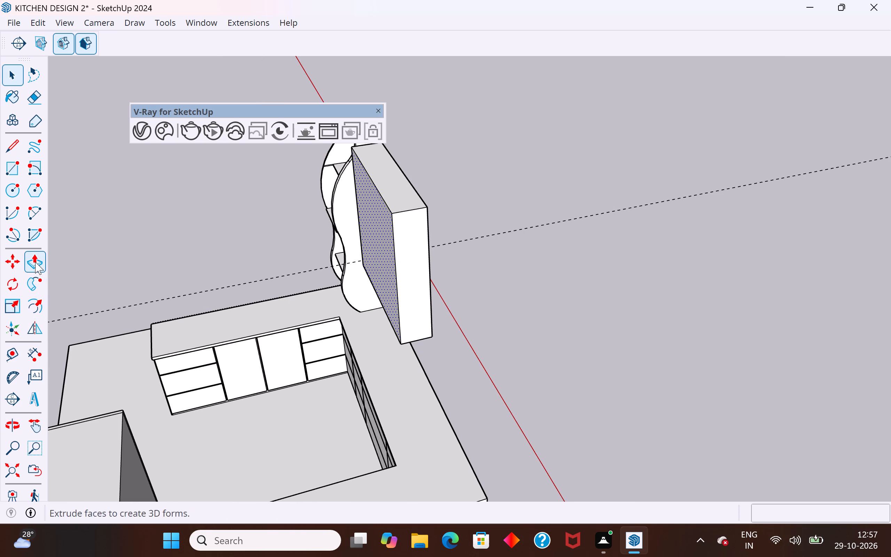
click(35, 262)
click(385, 276)
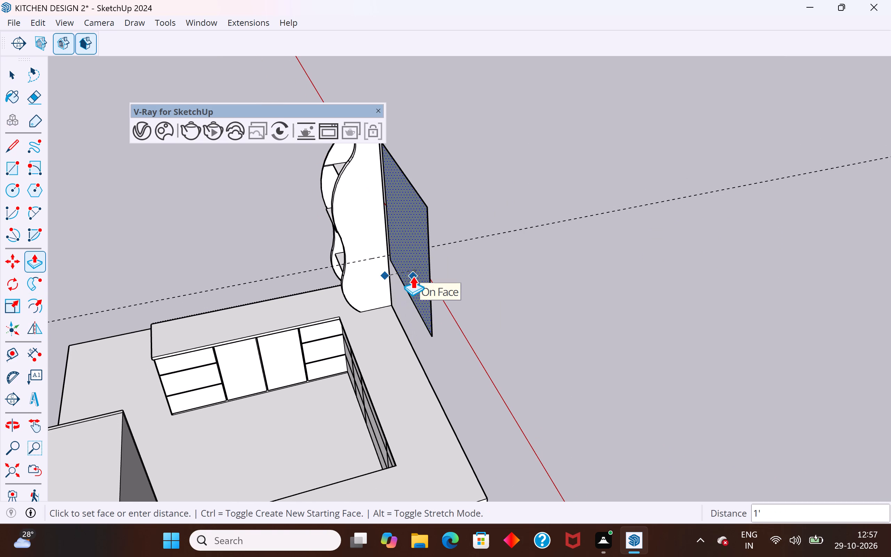
text(36')
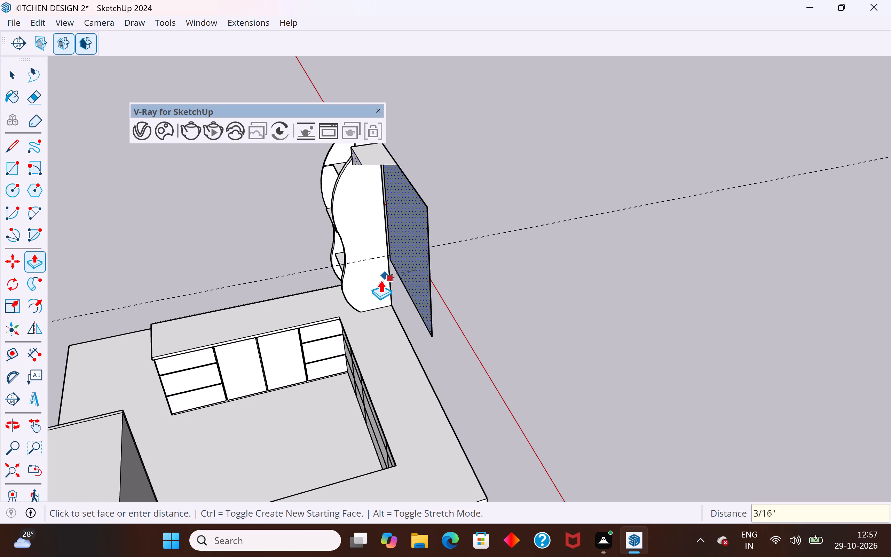
text(36)
key(shift+quotedbl)
key(Return)
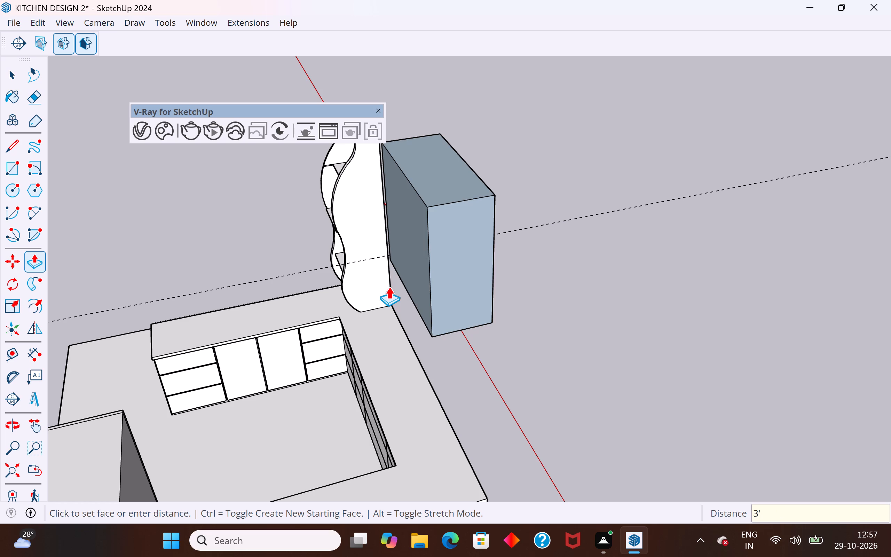
Reverse the faces of the entire cabinet box beside the curved shelf unit.
click(17, 76)
triple_click(461, 255)
right_click(461, 255)
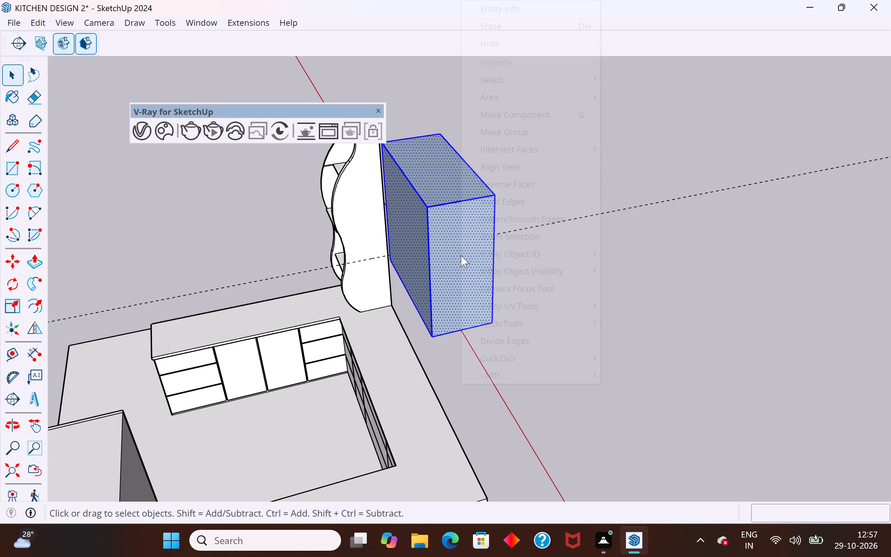
click(532, 186)
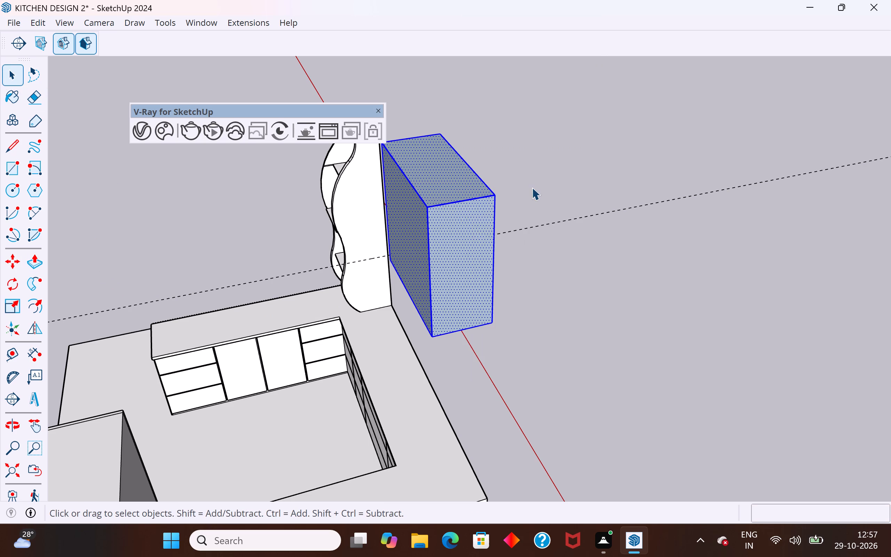
Move the whole cabinet box about 1' 2 15/16" along the green axis, inward over the countertop, and clear the selection.
middle_drag(513, 287, 771, 251)
middle_drag(421, 264, 0, 346)
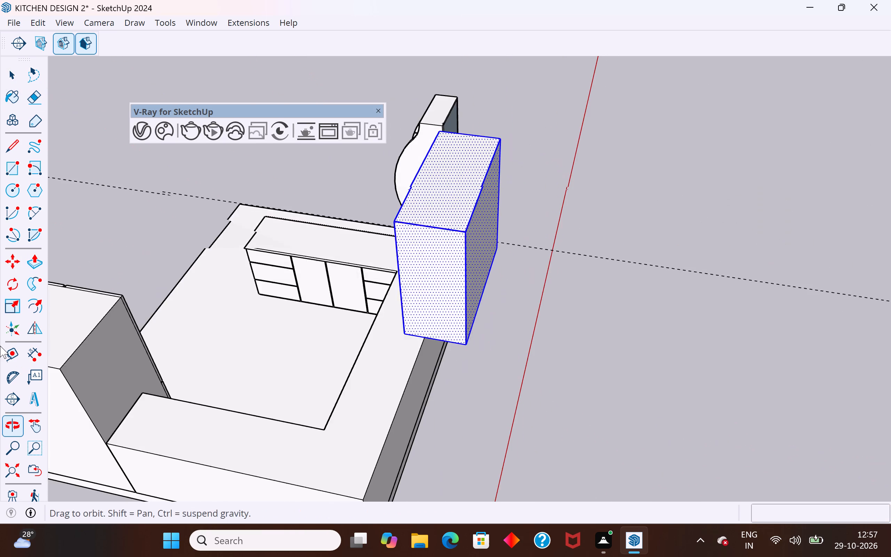
middle_drag(401, 336, 739, 279)
scroll(319, 261, up, 2)
middle_drag(472, 263, 31, 257)
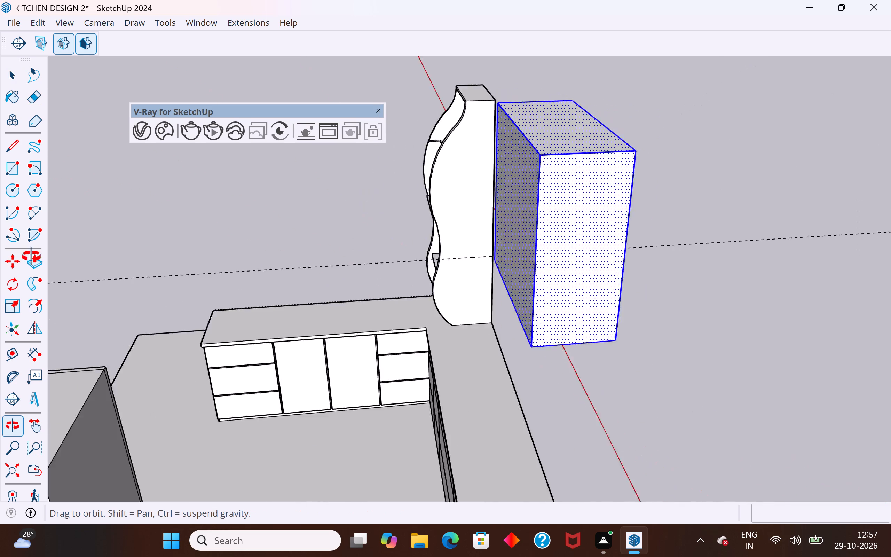
middle_drag(31, 257, 0, 245)
middle_drag(539, 365, 35, 342)
scroll(369, 247, up, 2)
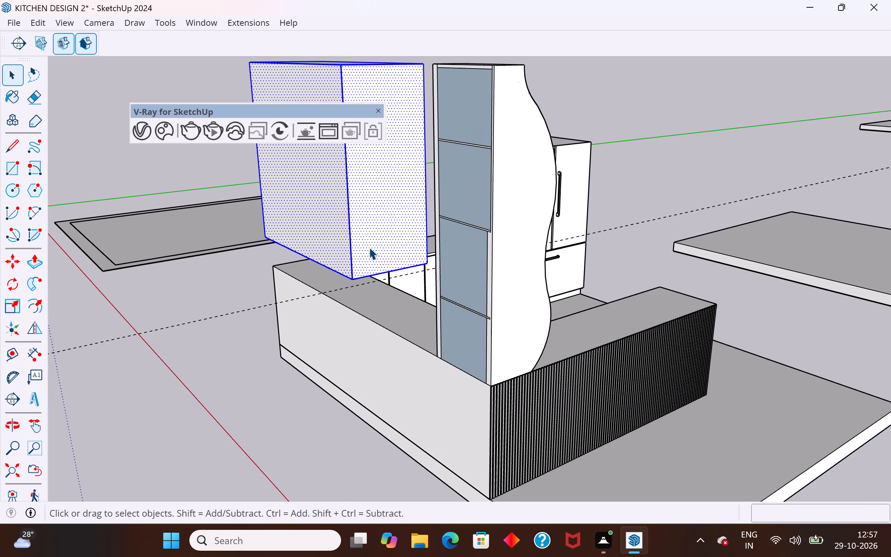
middle_drag(368, 291, 426, 304)
scroll(426, 304, up, 4)
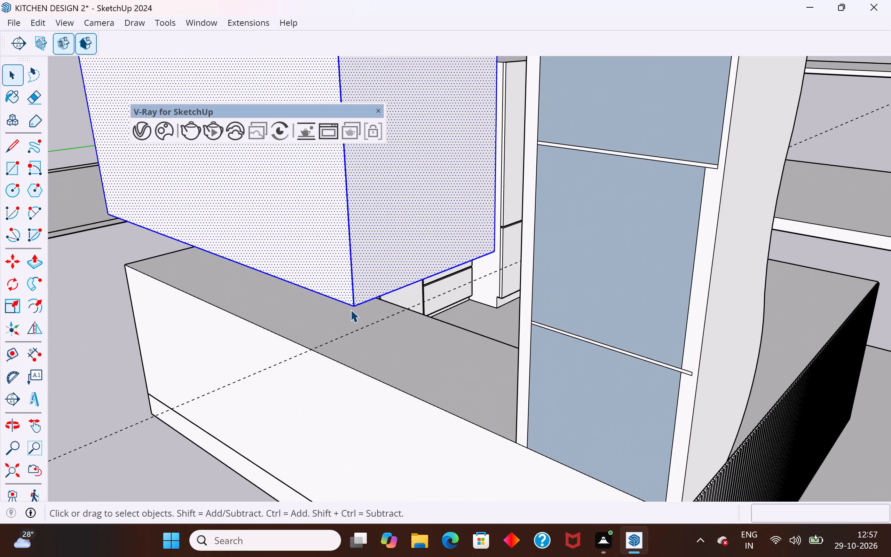
key(m)
click(357, 306)
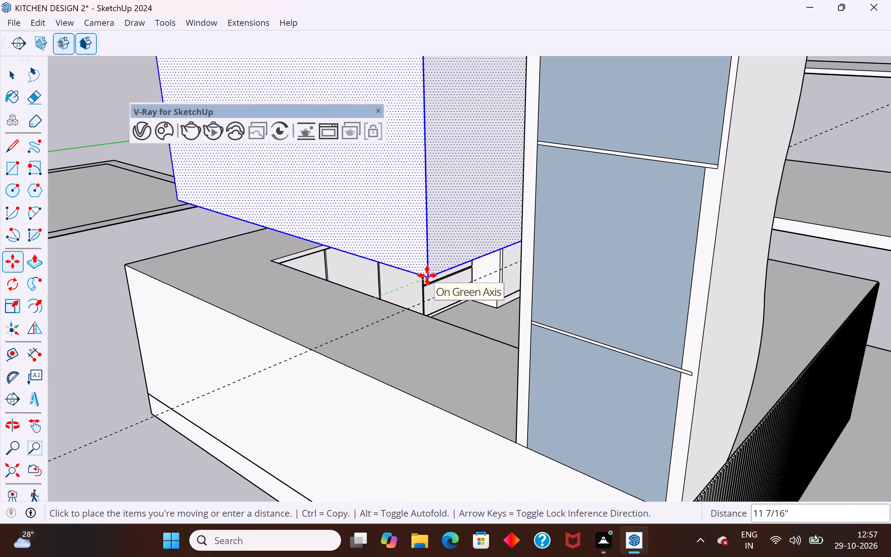
click(447, 268)
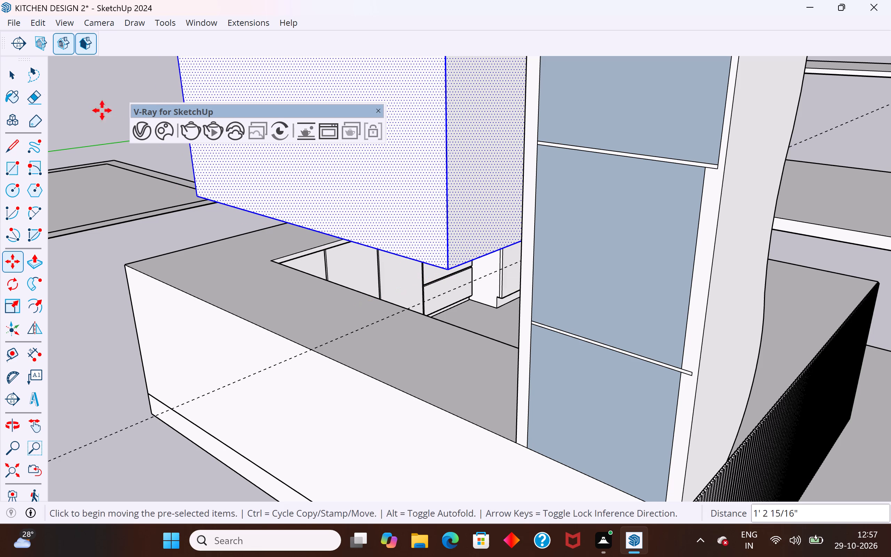
click(5, 79)
click(79, 101)
Examine the moved box against the shelf unit and countertop from several angles.
middle_drag(267, 303, 595, 349)
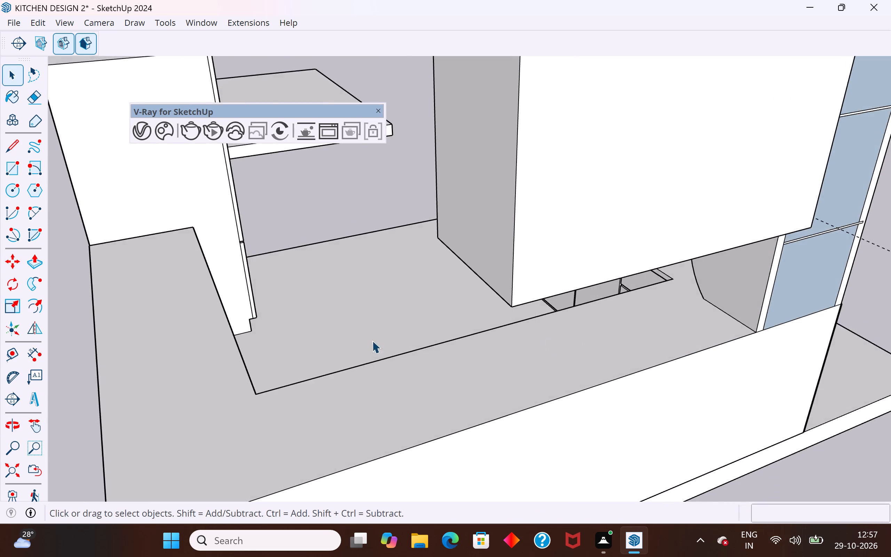
scroll(372, 340, down, 5)
middle_drag(561, 317, 363, 245)
scroll(535, 262, up, 2)
middle_drag(490, 277, 482, 280)
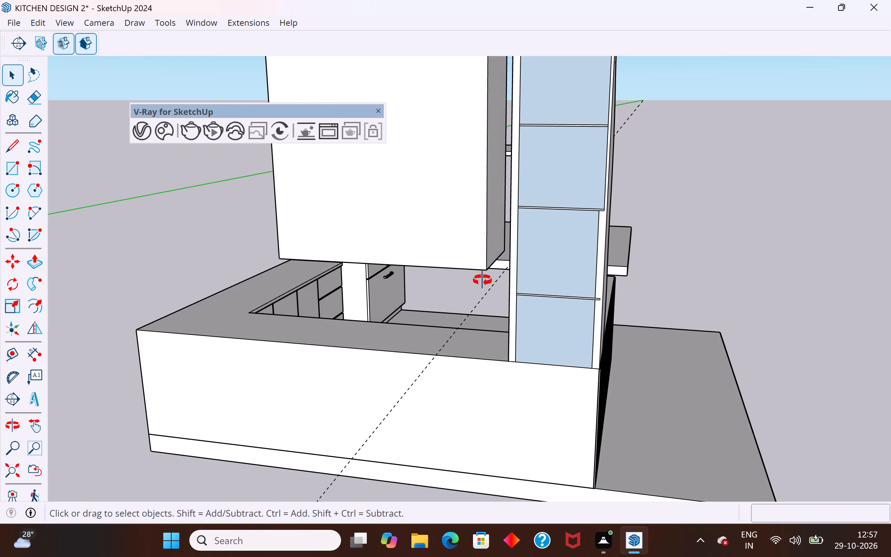
middle_drag(482, 280, 222, 302)
click(272, 232)
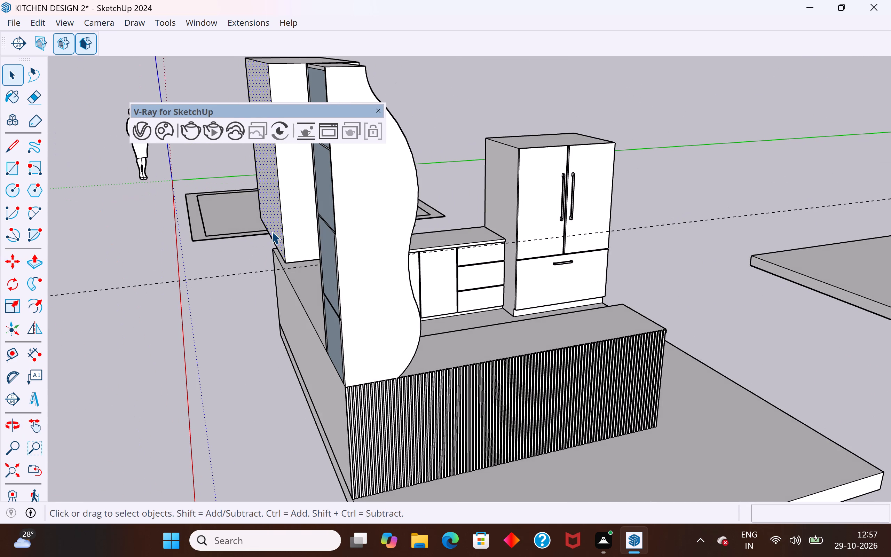
double_click(289, 204)
click(275, 222)
double_click(287, 211)
scroll(275, 206, down, 4)
middle_drag(258, 237, 327, 247)
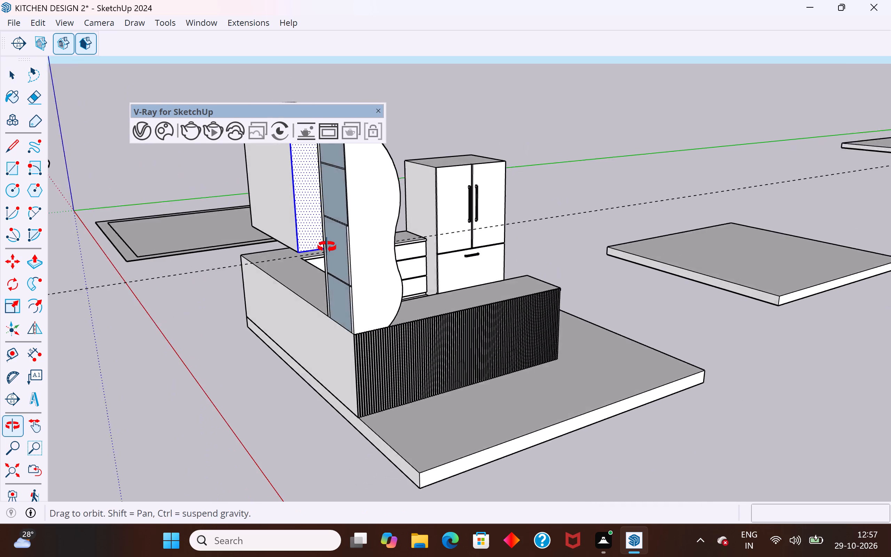
middle_drag(327, 247, 331, 263)
scroll(314, 329, down, 6)
middle_drag(294, 229, 316, 171)
Move the box's large outer face along the green axis, further inward toward the kitchen.
double_click(292, 222)
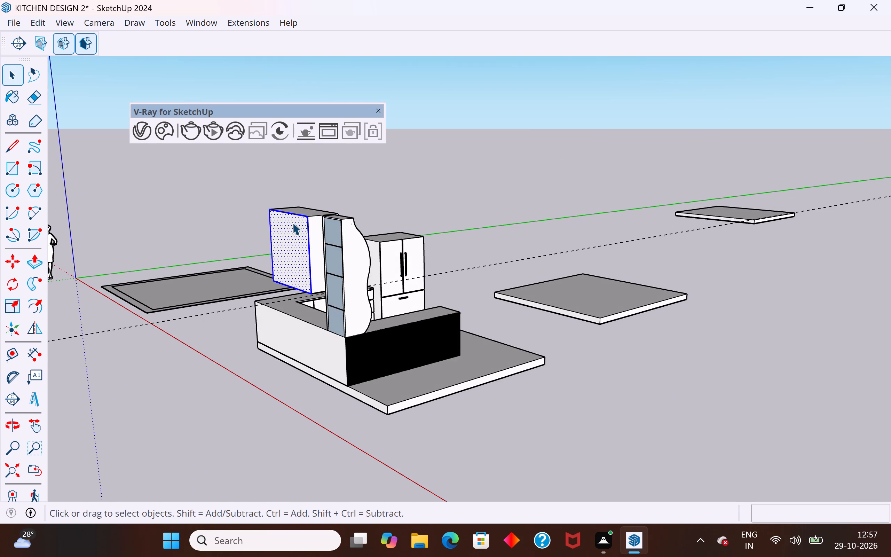
click(315, 185)
click(309, 238)
click(302, 266)
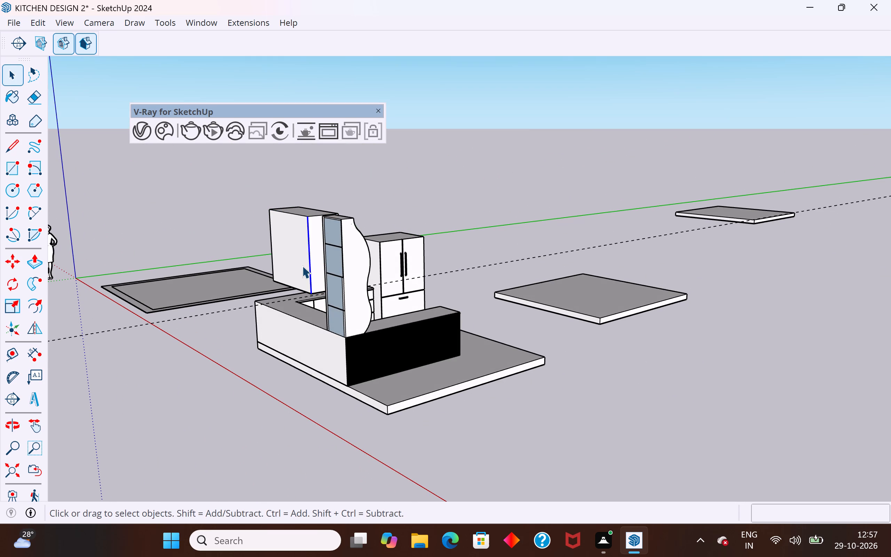
key(m)
click(309, 295)
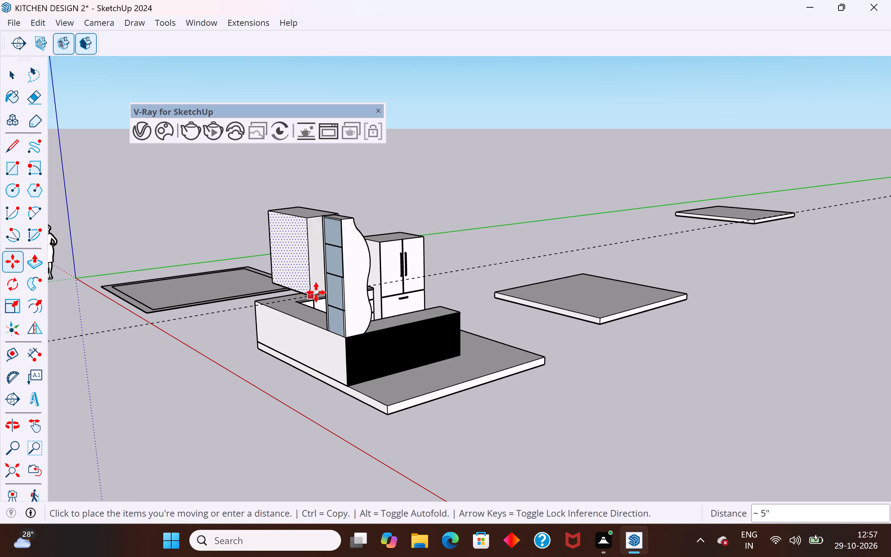
scroll(318, 291, up, 12)
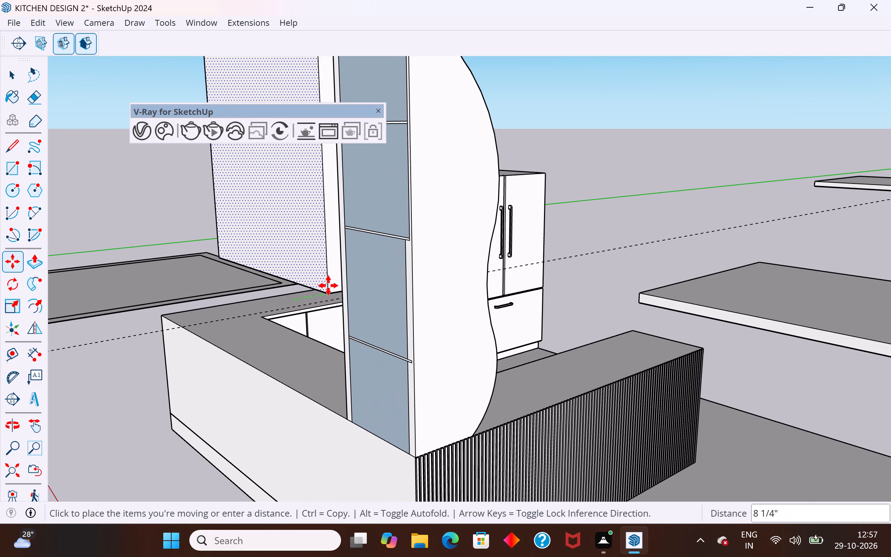
click(333, 287)
Move the same large face about 4 1/16" along the red axis toward the curved shelf unit.
middle_drag(311, 321, 313, 325)
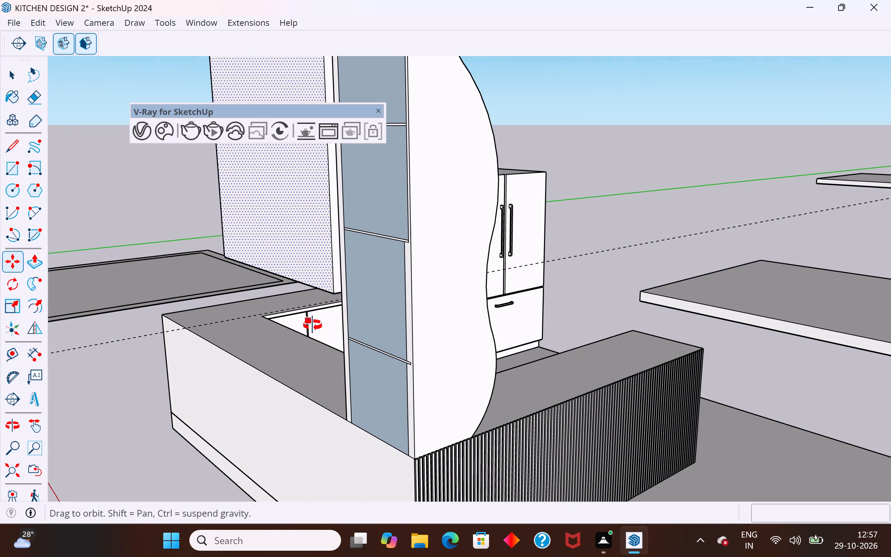
middle_drag(313, 325, 518, 384)
middle_drag(537, 355, 573, 322)
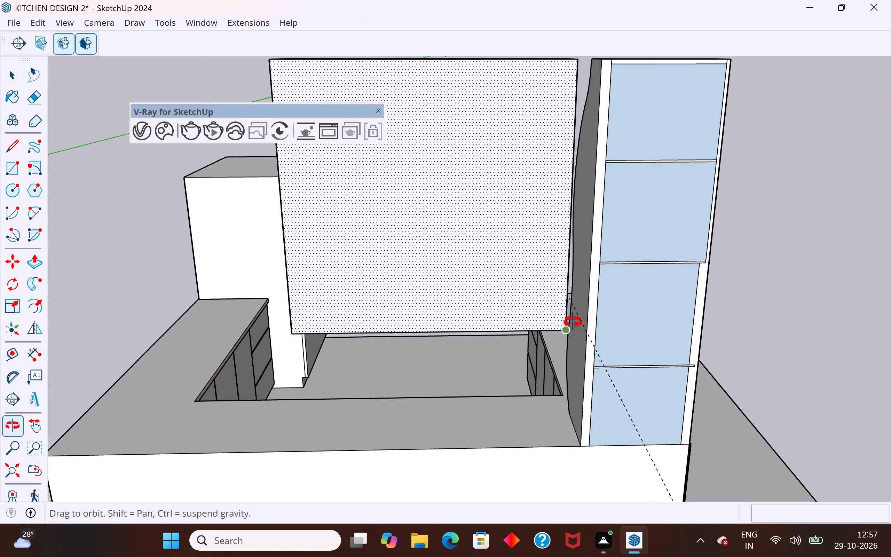
middle_drag(573, 322, 546, 303)
scroll(539, 324, up, 3)
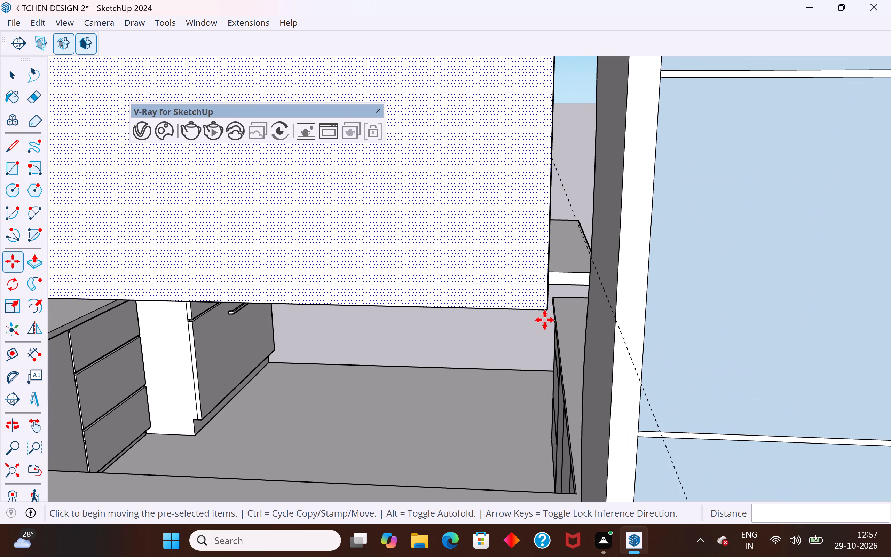
click(548, 309)
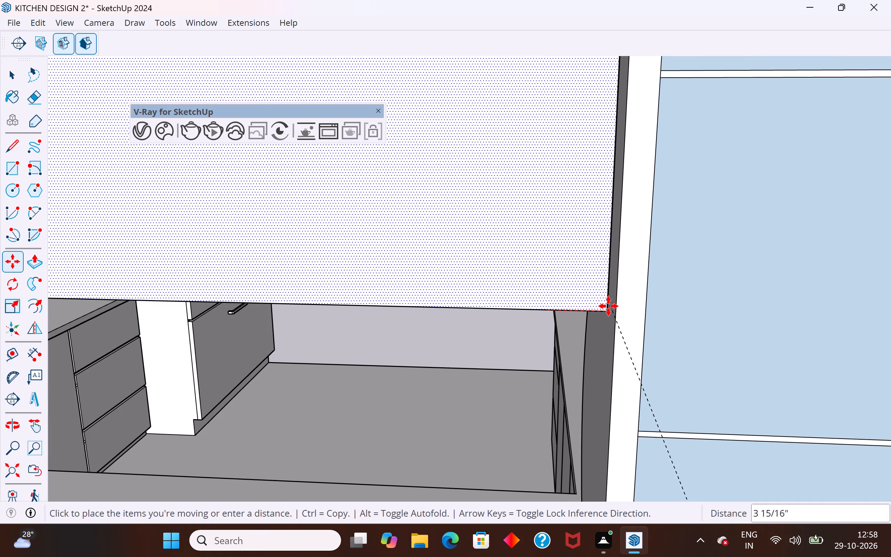
scroll(609, 307, up, 6)
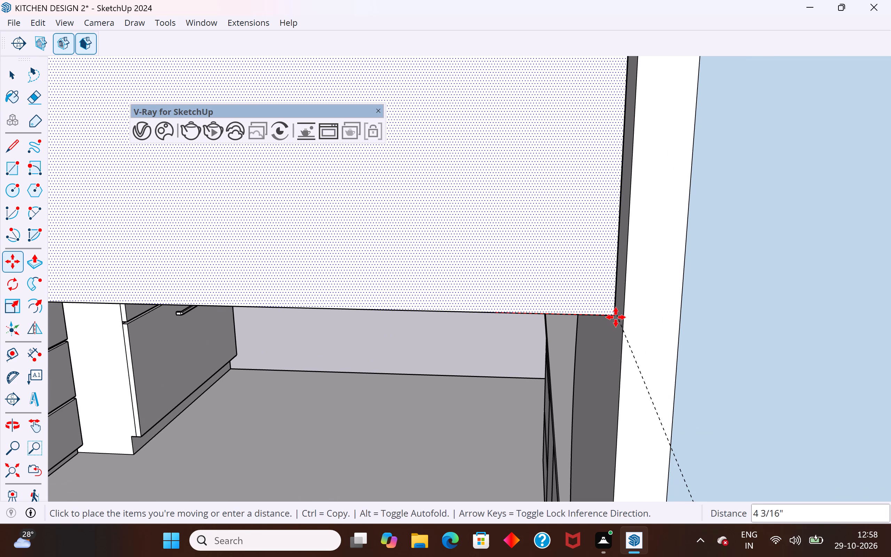
middle_drag(617, 321, 625, 252)
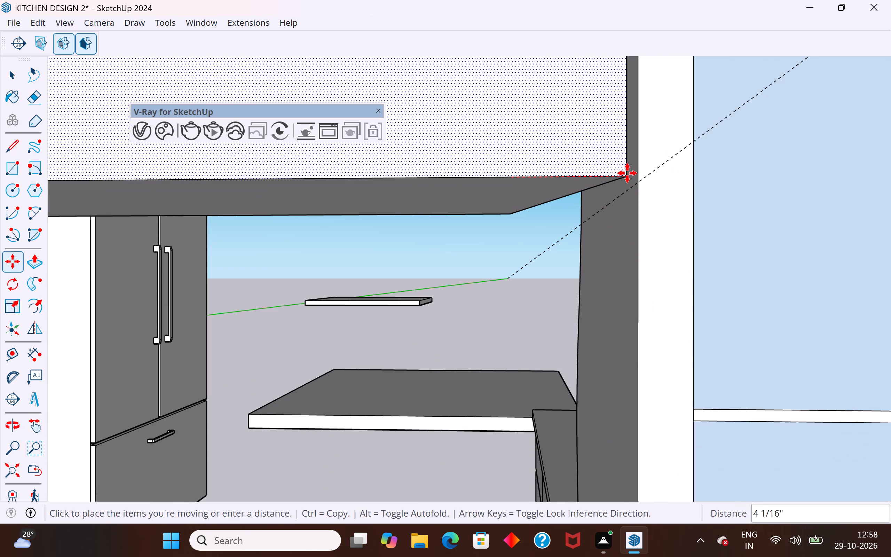
click(627, 173)
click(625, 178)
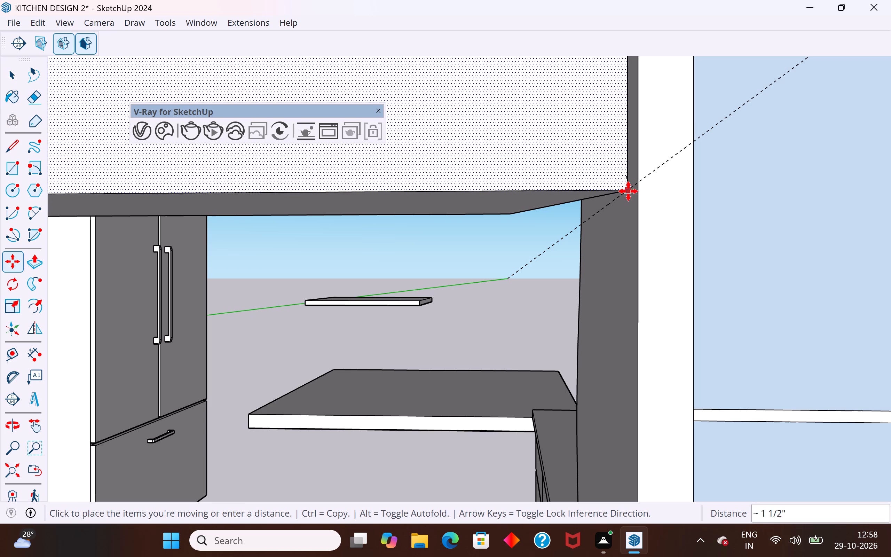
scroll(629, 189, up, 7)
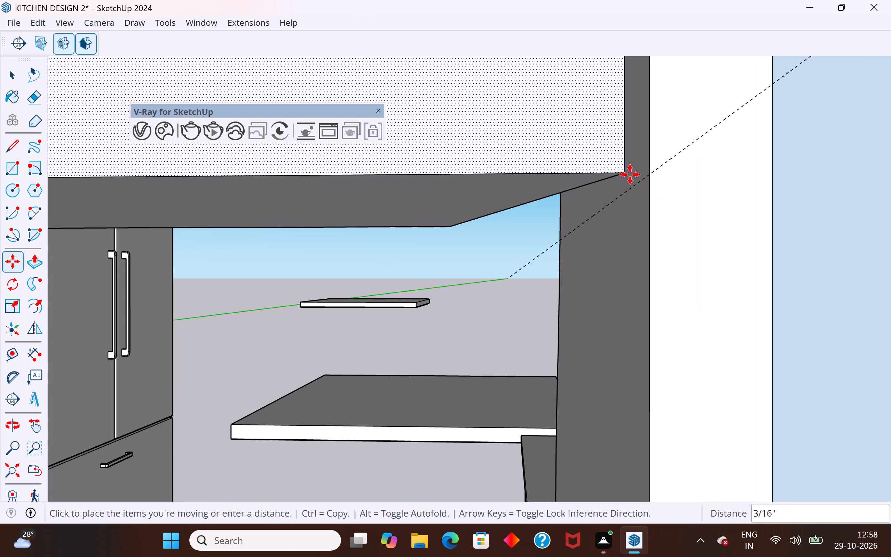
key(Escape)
Move the large face about 7/16" more by its lower corner, up to the shelf unit's edge.
scroll(624, 209, up, 3)
middle_drag(621, 207, 607, 217)
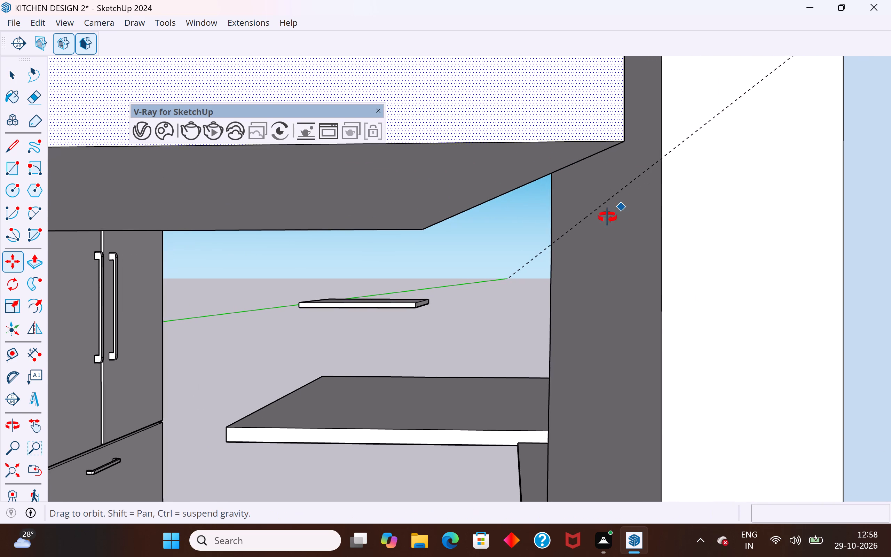
middle_drag(607, 217, 566, 255)
click(632, 136)
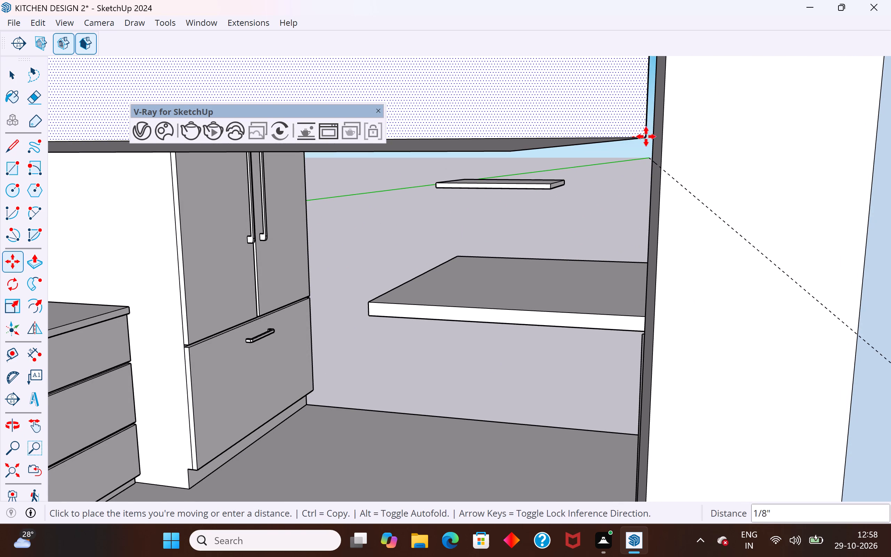
click(659, 136)
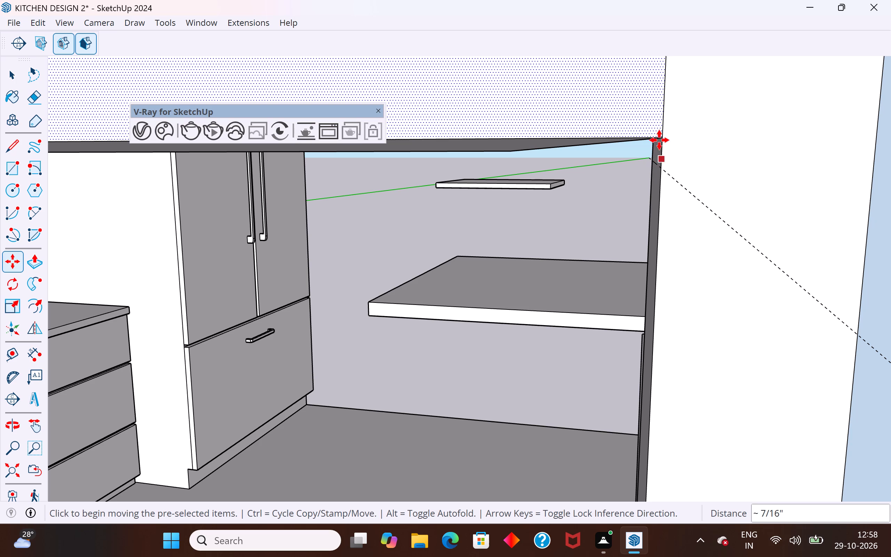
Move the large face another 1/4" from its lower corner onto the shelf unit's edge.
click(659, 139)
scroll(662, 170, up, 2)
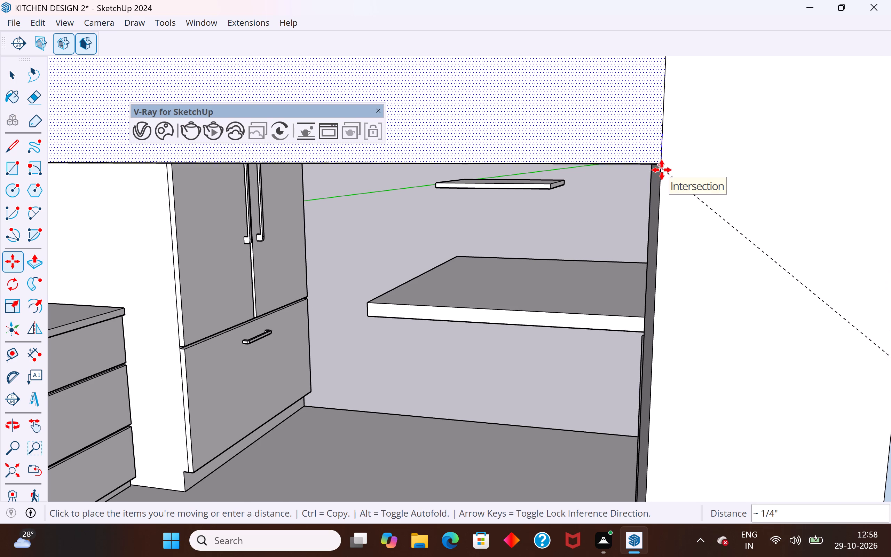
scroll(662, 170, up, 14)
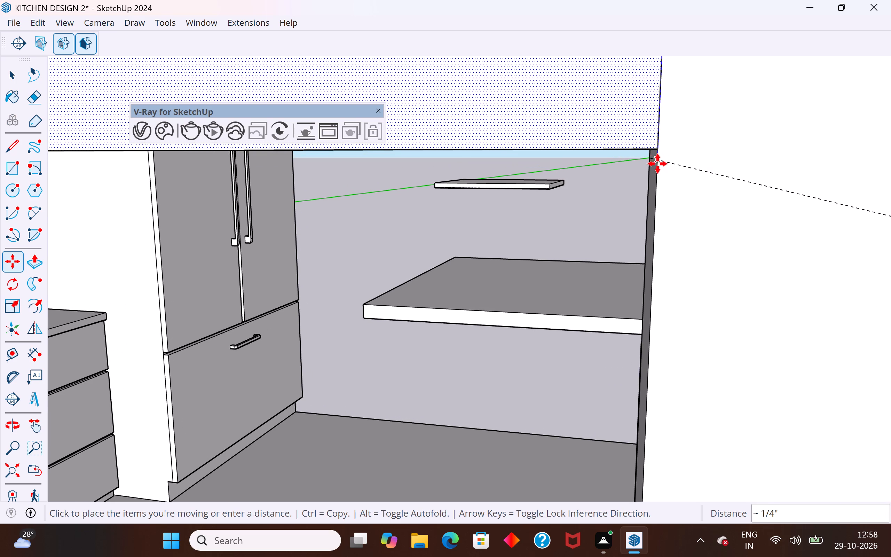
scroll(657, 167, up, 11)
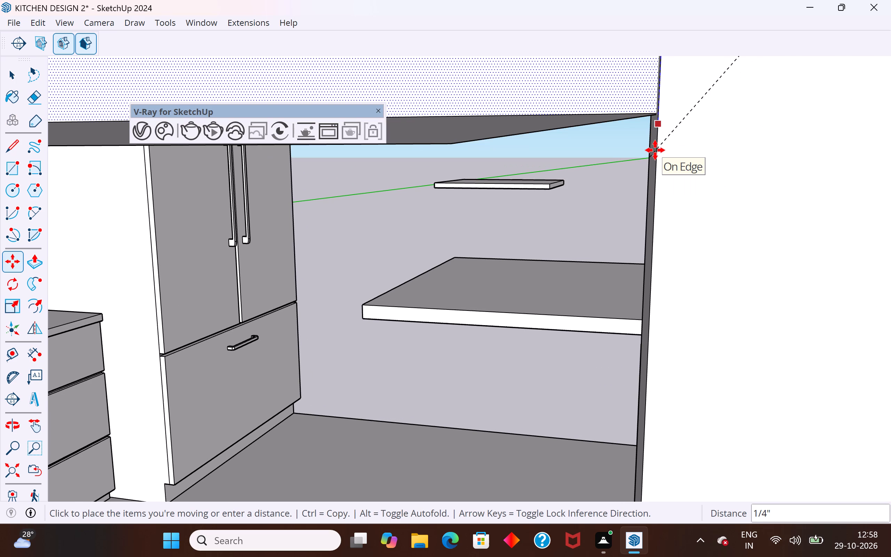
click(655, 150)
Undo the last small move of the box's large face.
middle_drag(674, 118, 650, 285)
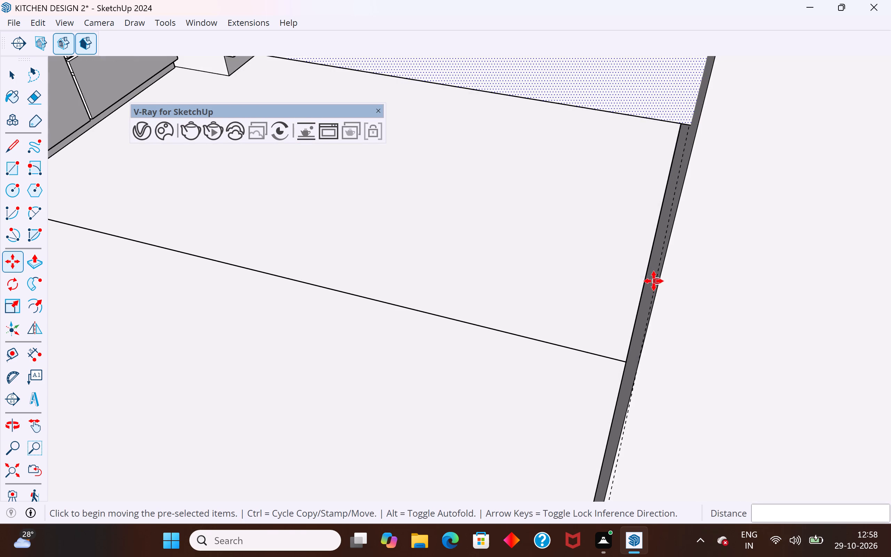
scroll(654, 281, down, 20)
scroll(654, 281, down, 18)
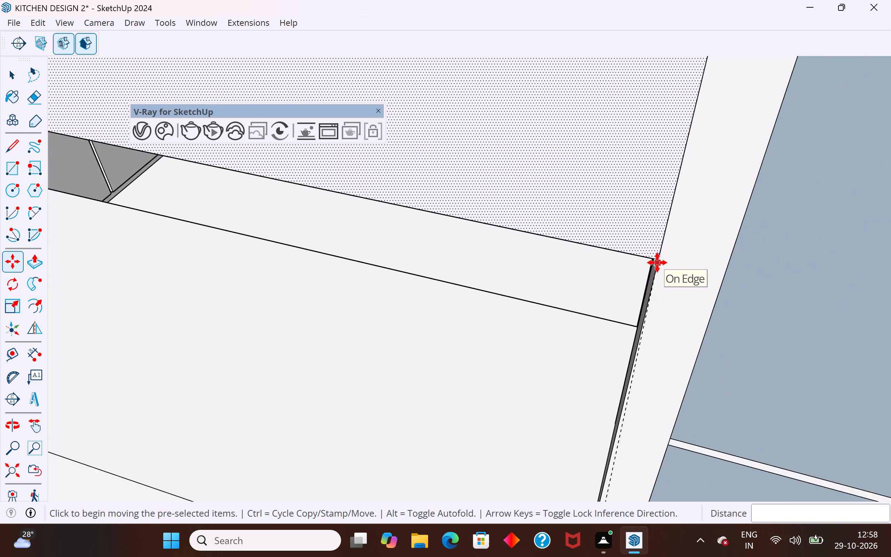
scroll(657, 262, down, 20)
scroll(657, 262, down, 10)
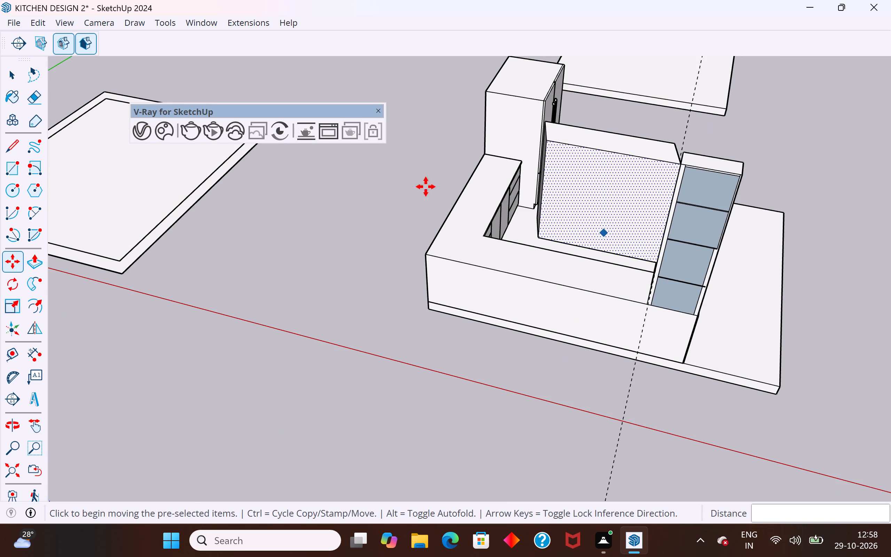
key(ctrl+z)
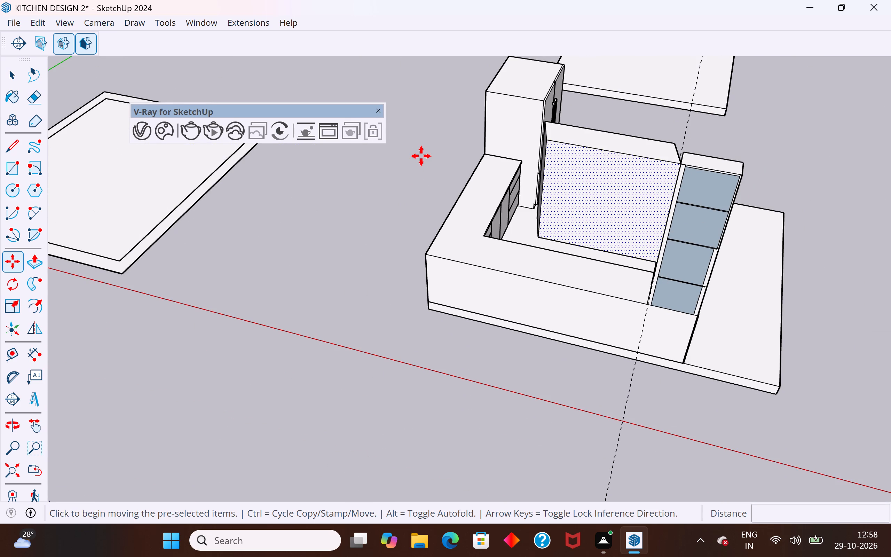
Undo the two remaining moves of the box's large face.
key(ctrl+z)
key(ctrl+z)
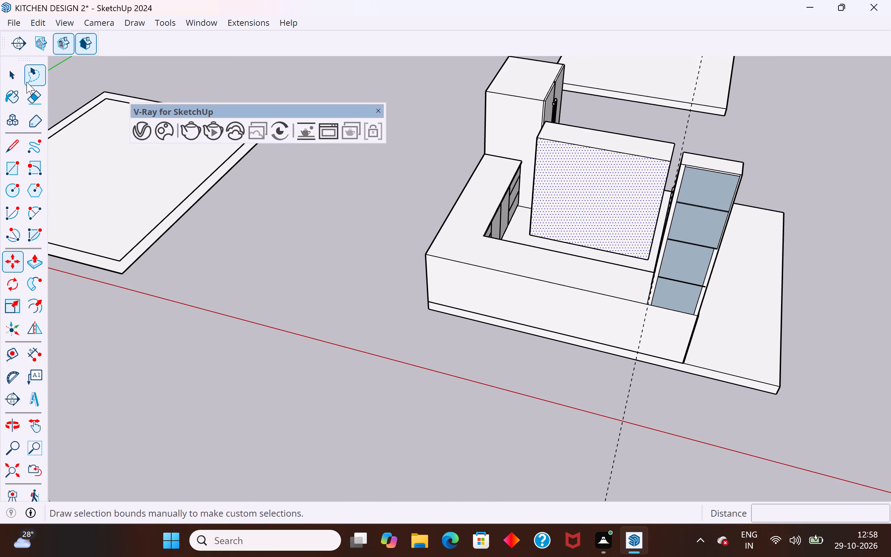
Select all the connected geometry of the closed cabinet box and make it a group.
click(13, 73)
click(305, 85)
click(599, 188)
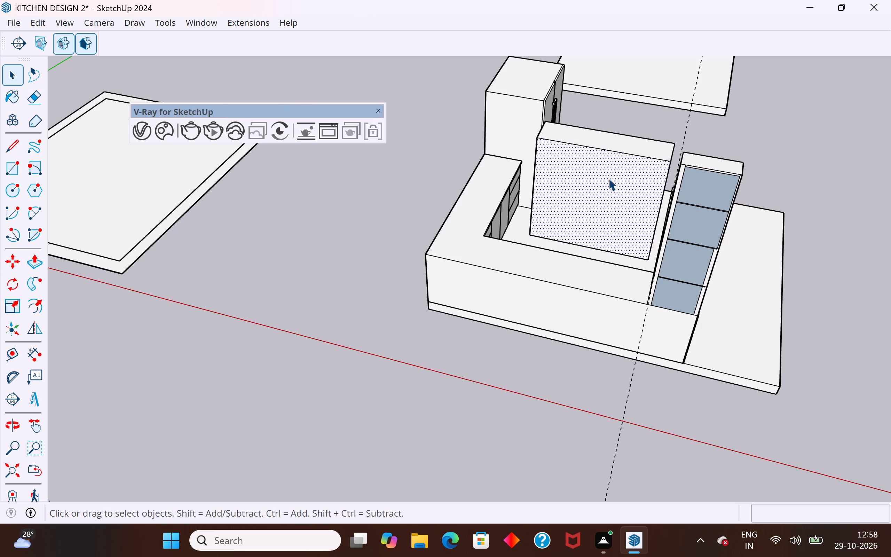
triple_click(610, 174)
click(610, 174)
right_click(610, 174)
click(645, 127)
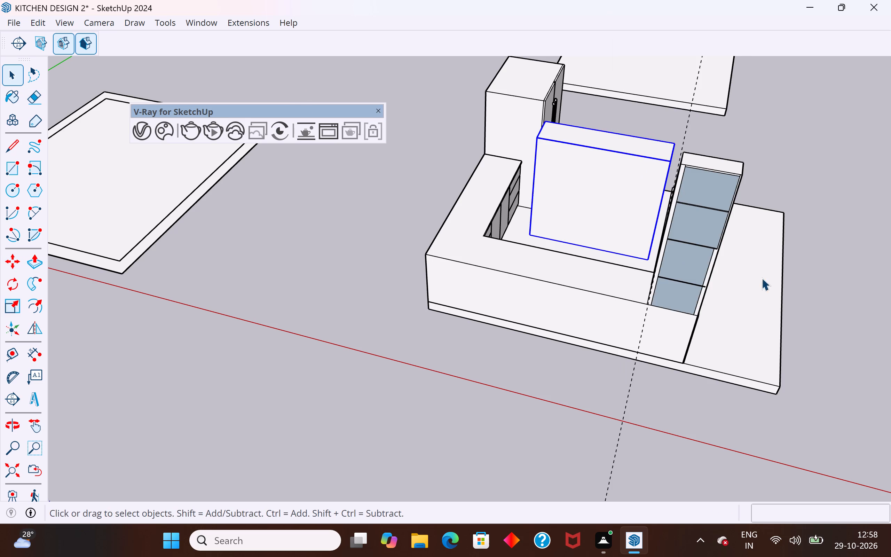
Move the grouped box by its lower corner about 4" along the red axis toward the curved shelf unit, plus another 3/16".
middle_drag(803, 276, 831, 166)
scroll(626, 217, up, 12)
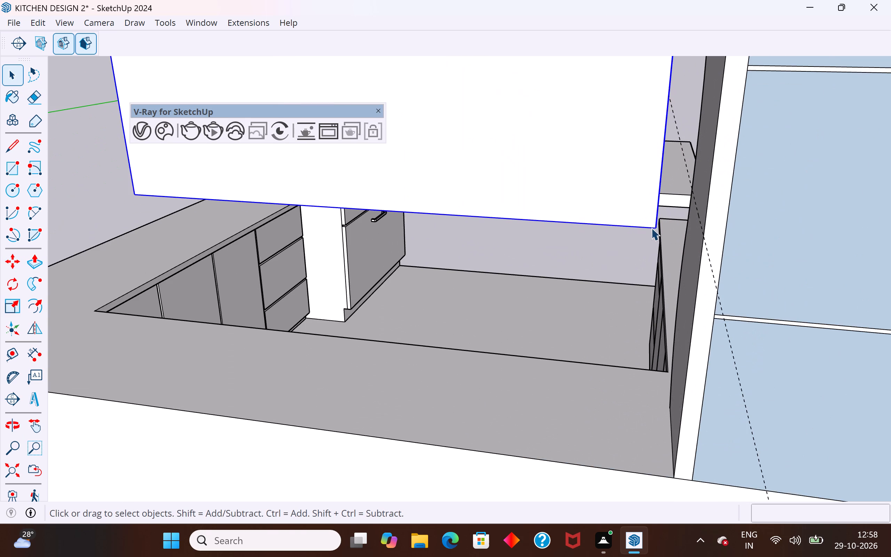
key(m)
scroll(653, 223, up, 3)
click(654, 232)
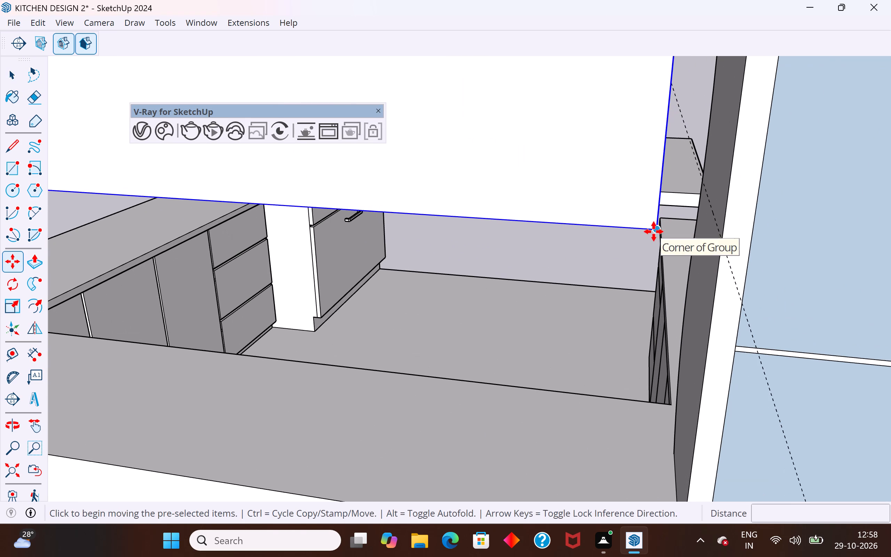
click(716, 236)
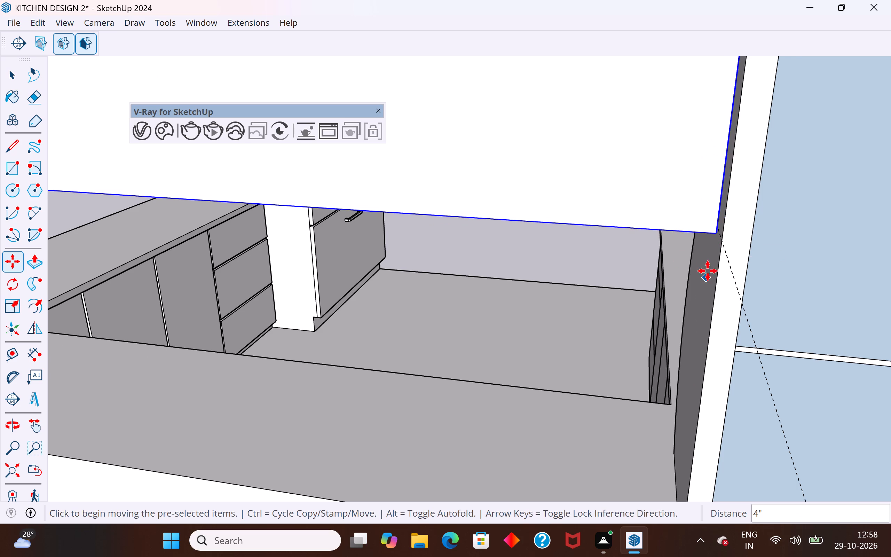
scroll(713, 252, up, 10)
scroll(720, 213, up, 3)
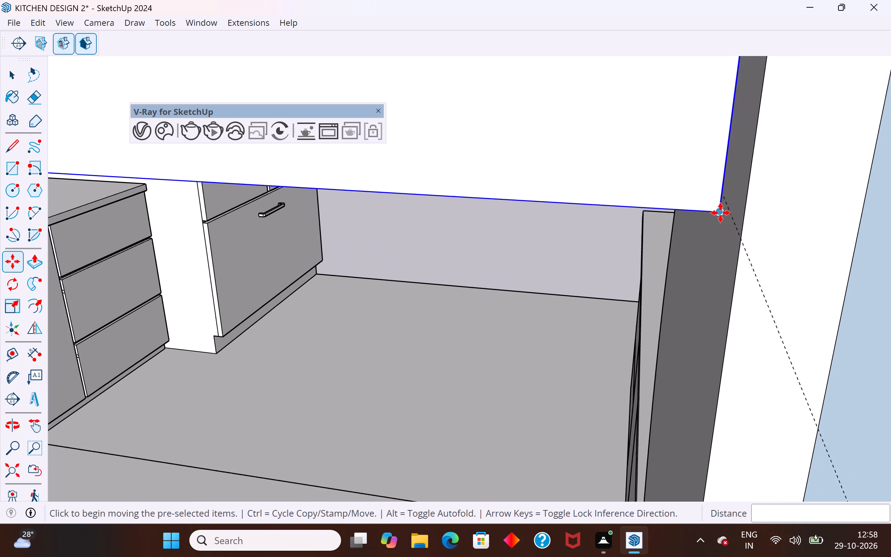
scroll(720, 213, up, 1)
click(720, 213)
click(733, 213)
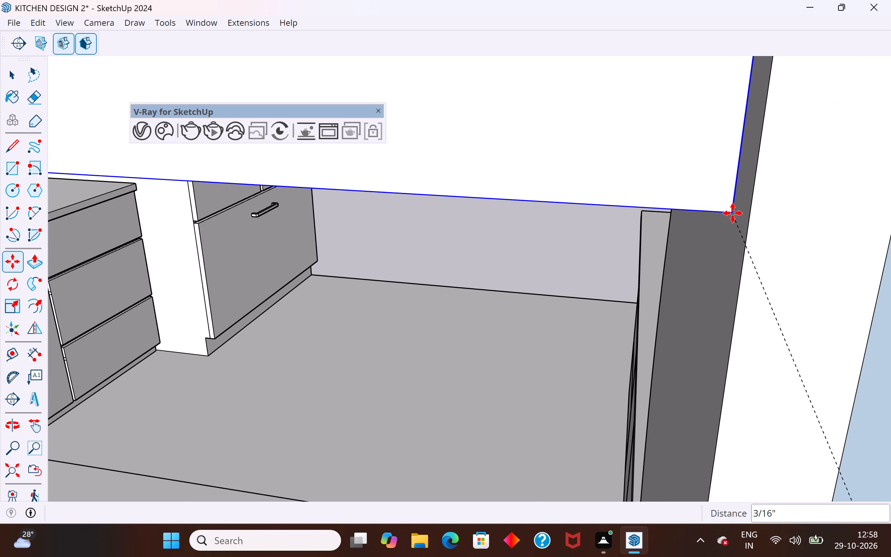
Lower the grouped box about 3/8" along the blue axis from its lower corner.
middle_drag(730, 234, 739, 160)
scroll(731, 117, up, 2)
click(729, 113)
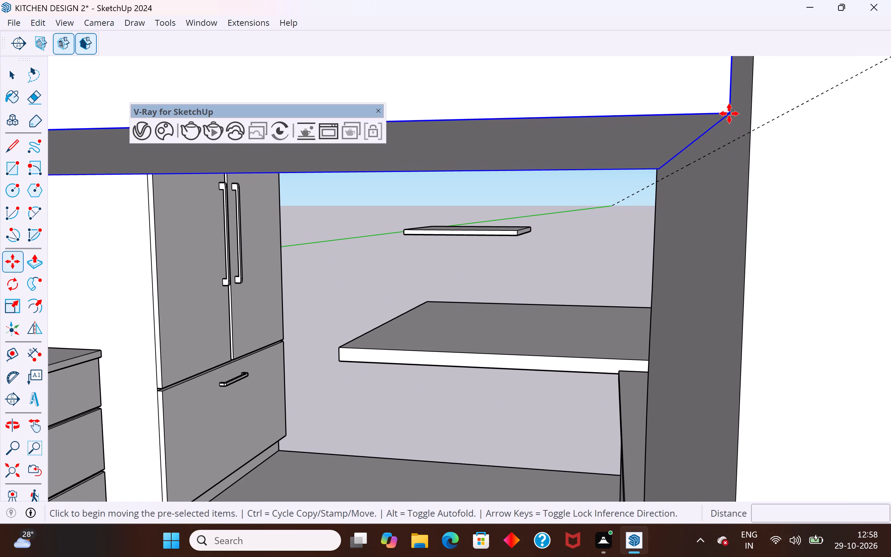
scroll(727, 136, up, 4)
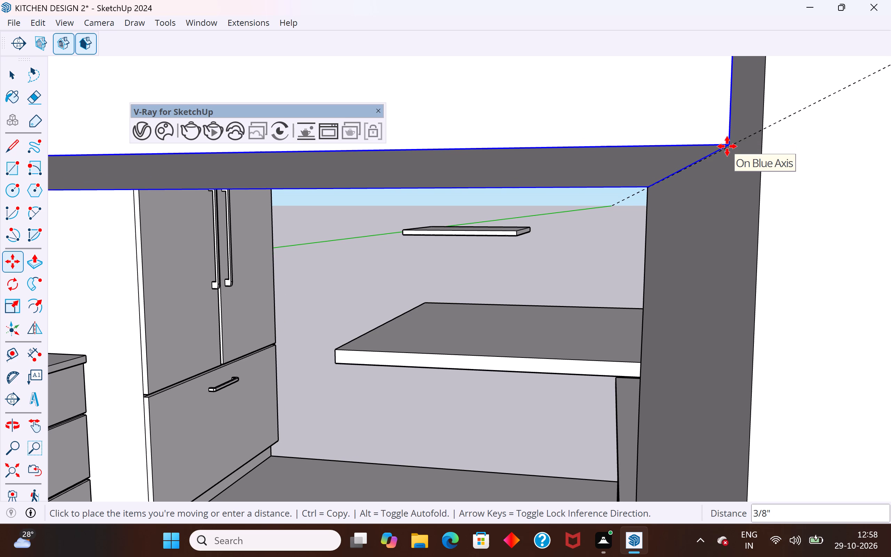
click(727, 146)
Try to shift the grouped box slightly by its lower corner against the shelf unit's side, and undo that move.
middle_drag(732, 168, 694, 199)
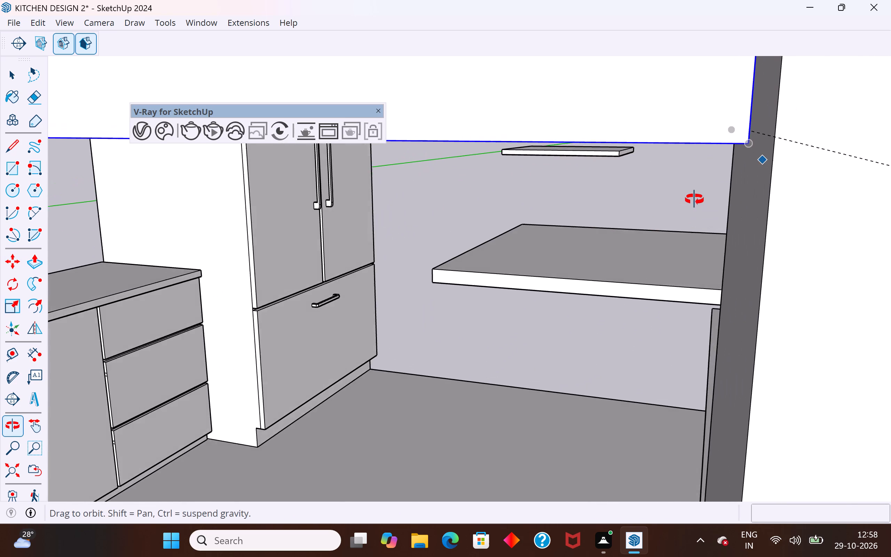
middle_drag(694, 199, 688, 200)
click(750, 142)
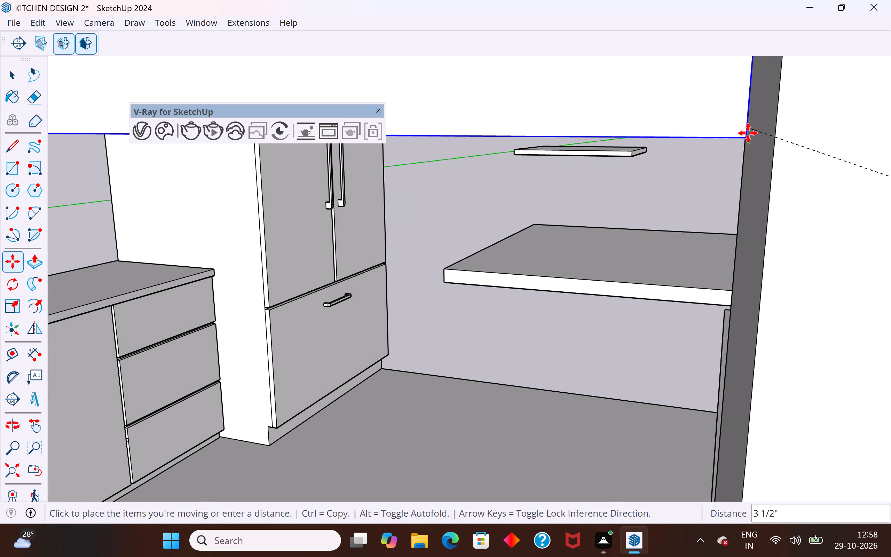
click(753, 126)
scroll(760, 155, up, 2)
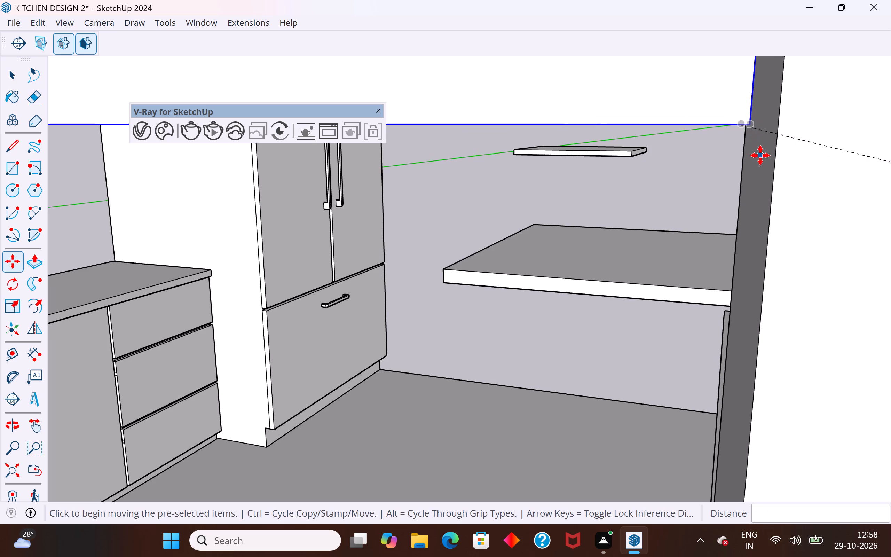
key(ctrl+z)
Raise the grouped box about 1/16" along the blue axis from its lower corner and deselect it.
scroll(750, 141, up, 3)
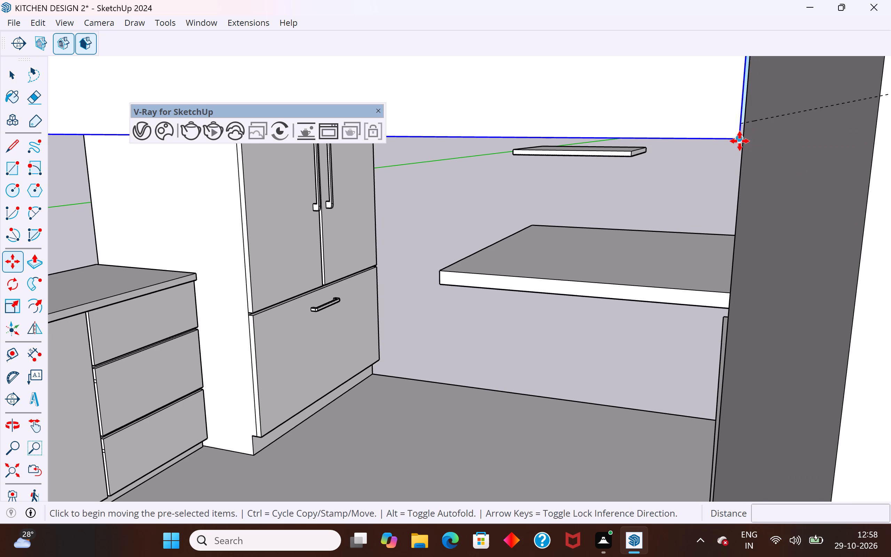
click(740, 141)
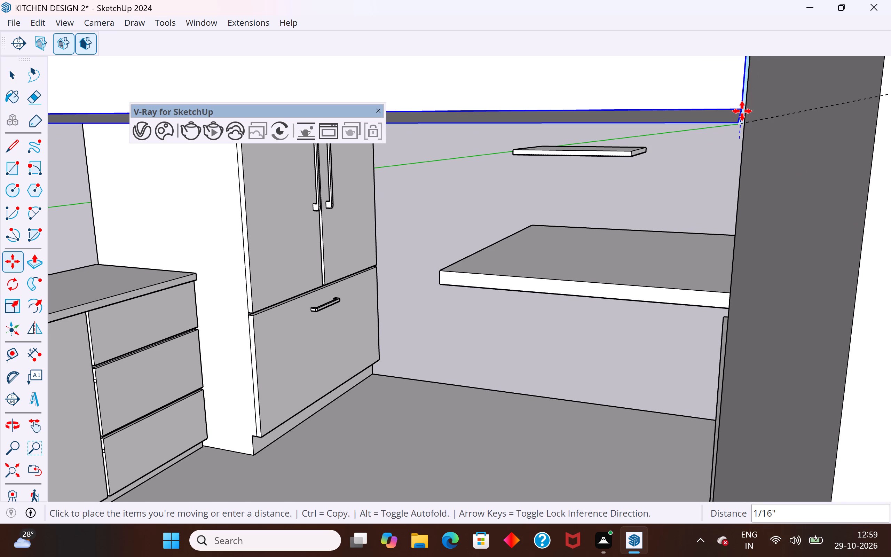
click(742, 111)
middle_drag(749, 183, 743, 212)
scroll(755, 171, down, 5)
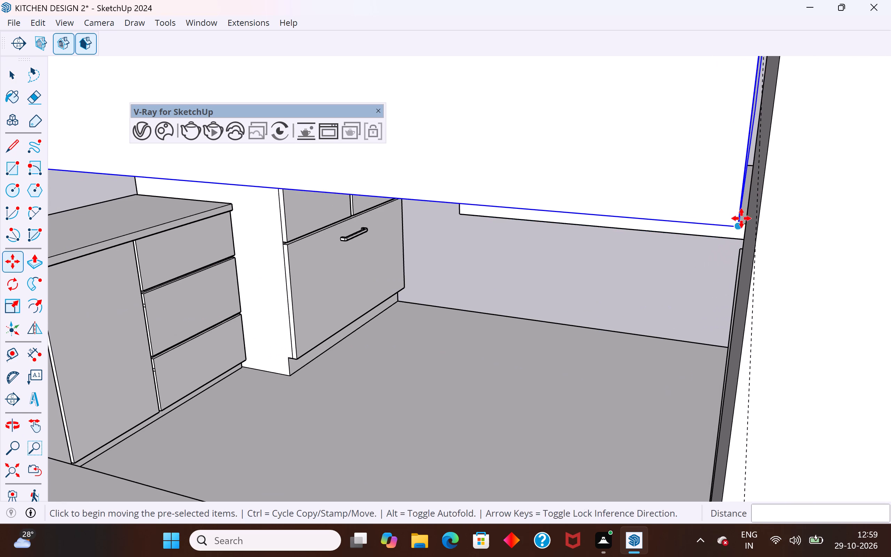
middle_drag(741, 239, 756, 241)
scroll(679, 250, down, 8)
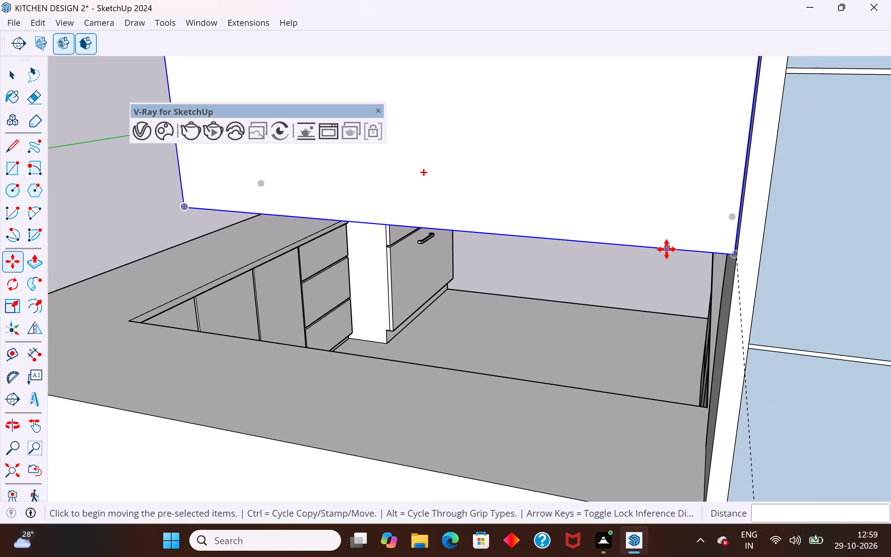
click(14, 71)
click(81, 162)
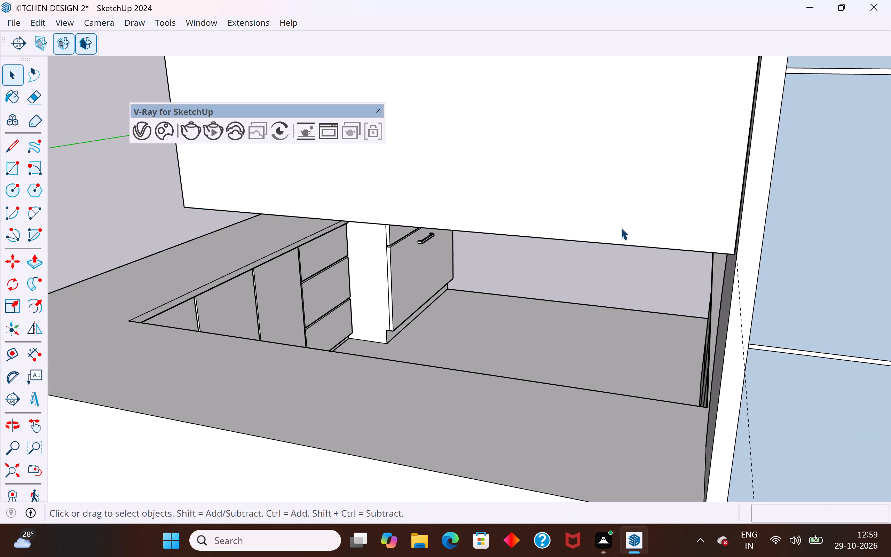
Move the grouped box about 1/8" up the blue axis and about 1/16" along the red axis from its lower corner.
scroll(621, 227, down, 2)
middle_drag(700, 270, 723, 253)
scroll(771, 205, up, 10)
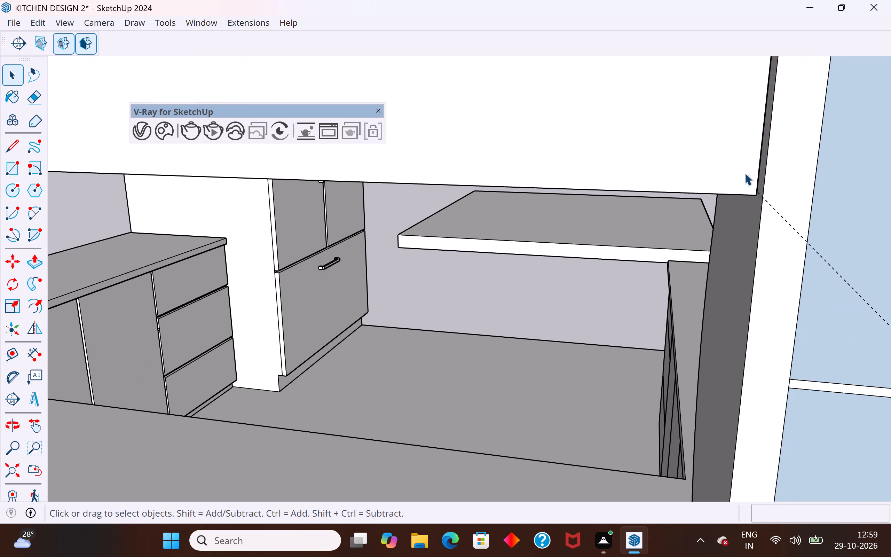
click(744, 173)
scroll(746, 180, up, 10)
key(m)
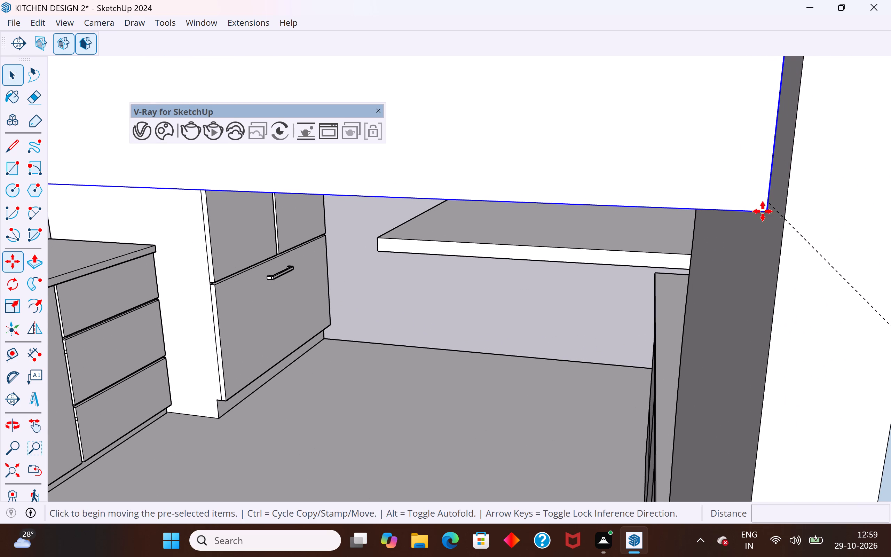
scroll(778, 210, up, 2)
click(765, 211)
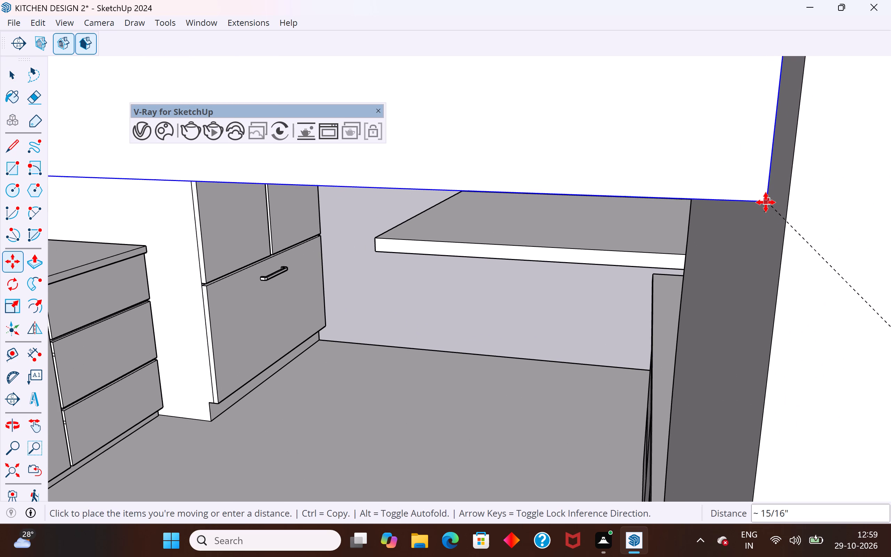
scroll(767, 204, up, 4)
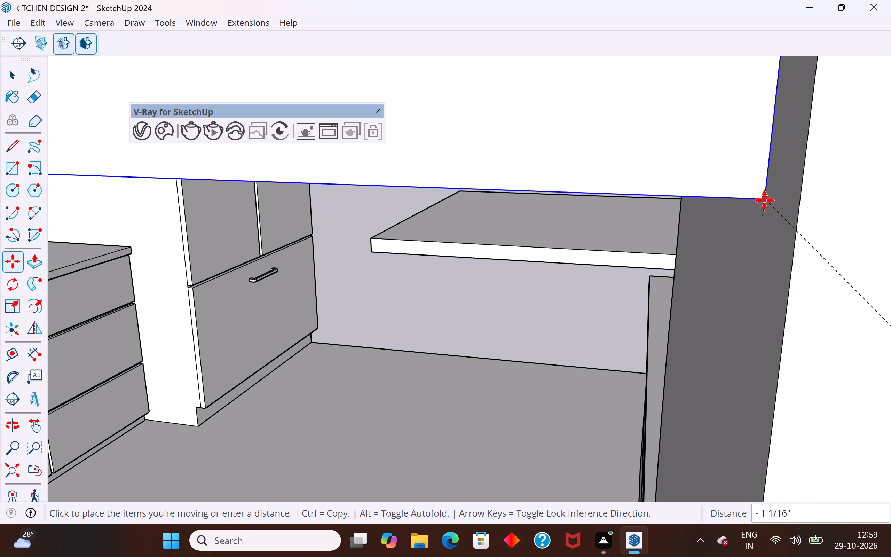
scroll(764, 202, up, 7)
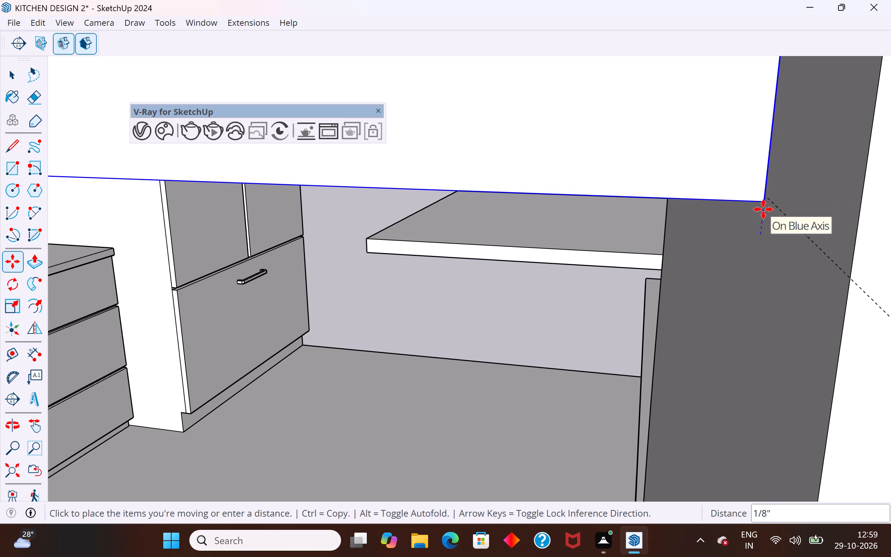
click(763, 209)
click(764, 204)
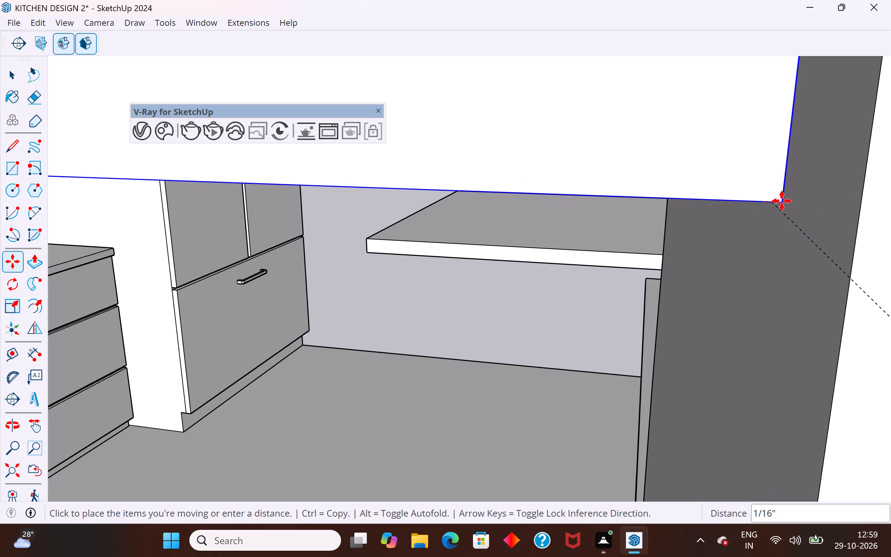
scroll(783, 201, up, 8)
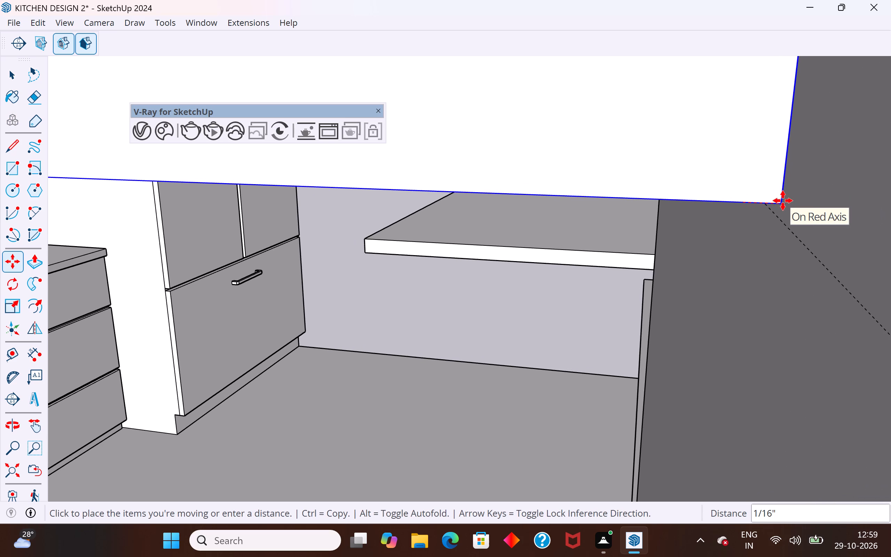
click(783, 201)
Move the grouped box about 3/16" by its lower corner onto the dashed guide line and deselect it.
click(780, 205)
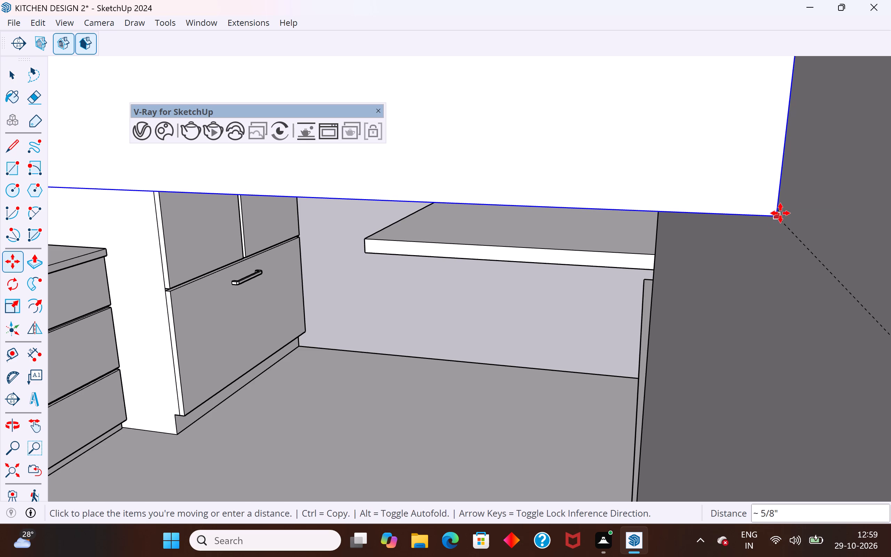
scroll(779, 216, up, 3)
middle_drag(779, 216, 783, 128)
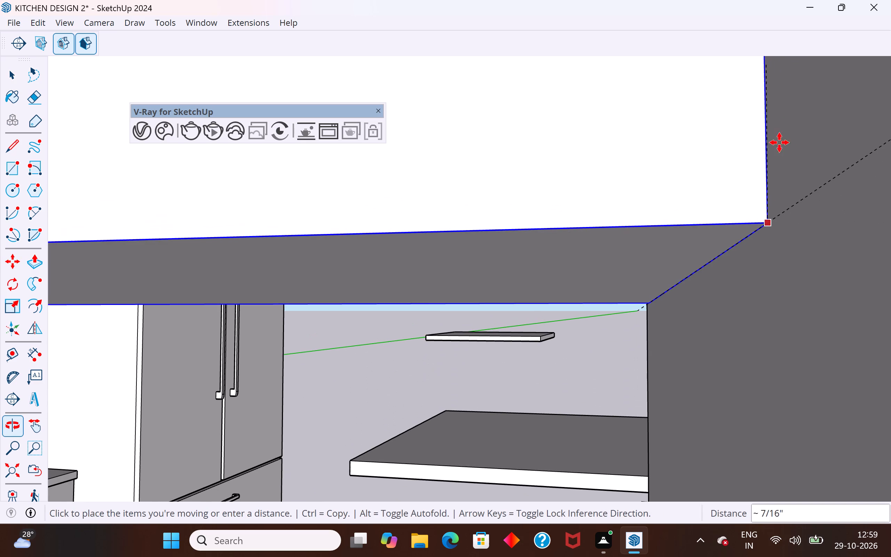
click(771, 220)
scroll(725, 271, down, 20)
scroll(725, 271, down, 7)
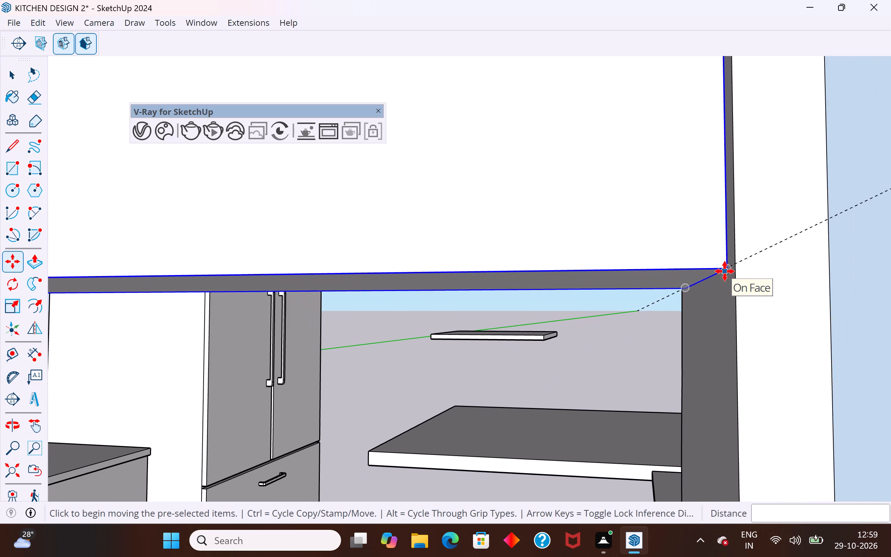
scroll(725, 271, down, 10)
click(15, 74)
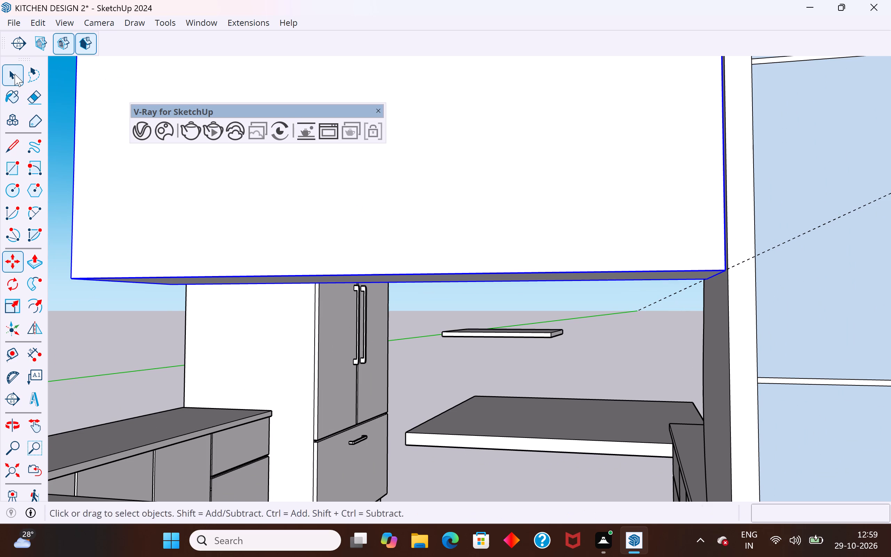
click(59, 121)
Move the grouped box about 5/8" by its lower corner onto the dashed guide line at the shelf unit's side and deselect it.
middle_drag(749, 246, 867, 360)
middle_drag(562, 299, 755, 293)
scroll(752, 293, down, 6)
middle_drag(468, 349, 795, 390)
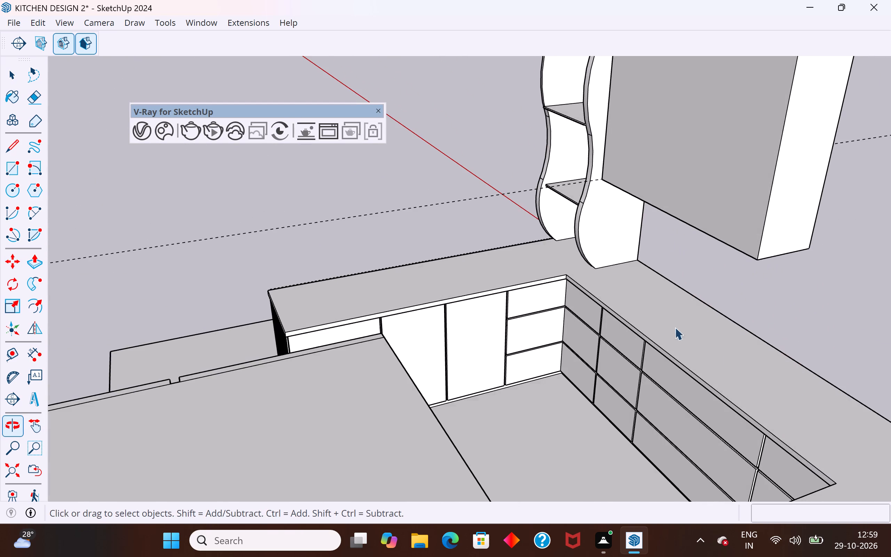
scroll(621, 214, up, 2)
middle_drag(675, 223, 362, 204)
scroll(637, 209, up, 4)
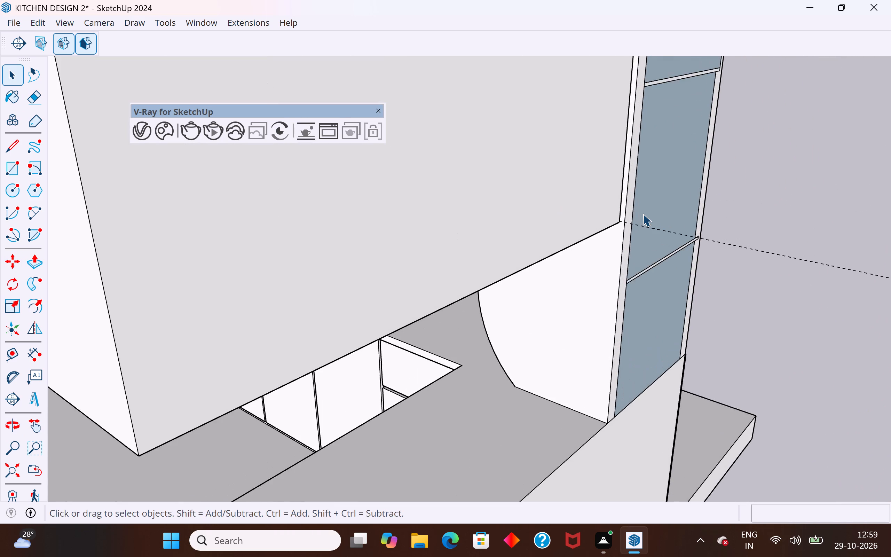
scroll(643, 214, up, 4)
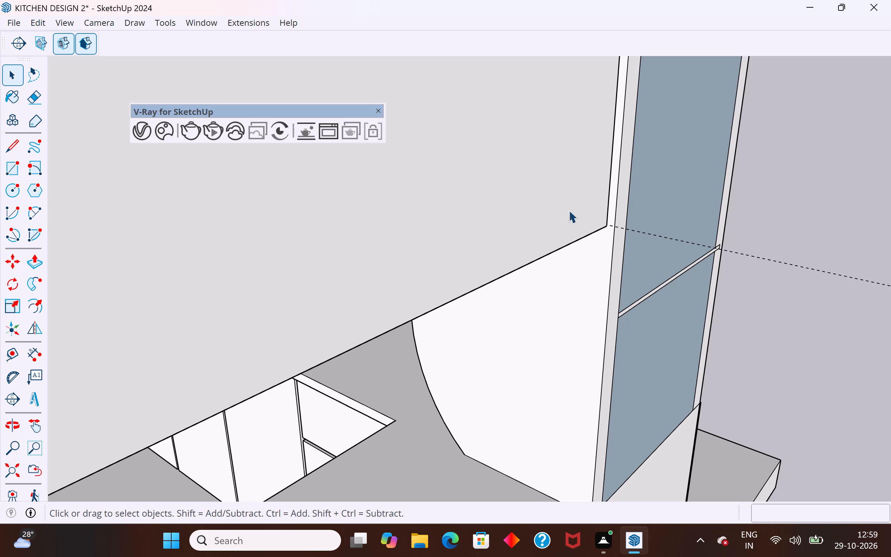
click(569, 210)
key(m)
scroll(609, 233, up, 6)
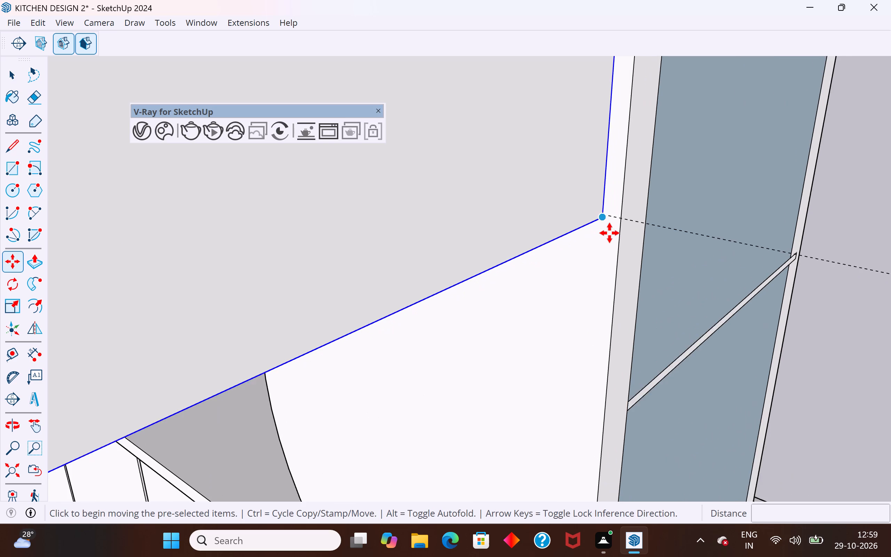
scroll(609, 233, up, 4)
click(601, 217)
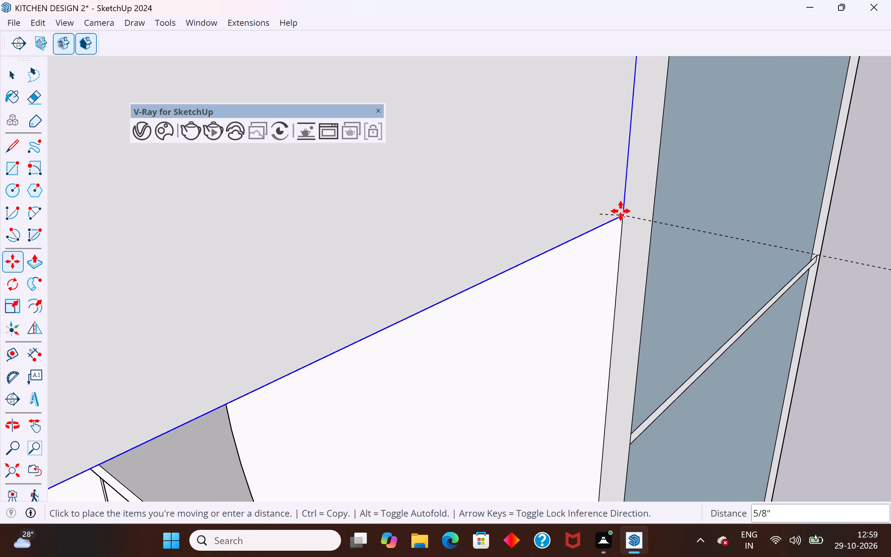
scroll(622, 220, up, 11)
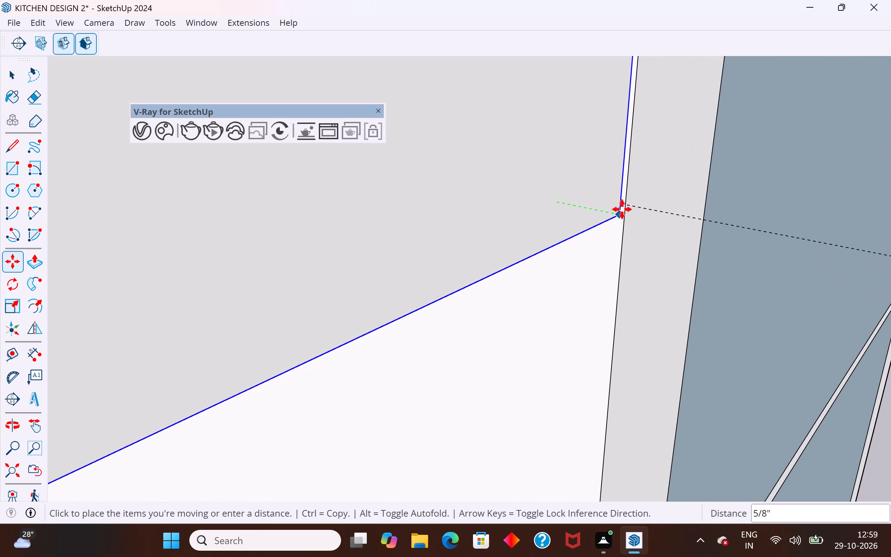
click(625, 204)
scroll(574, 300, down, 14)
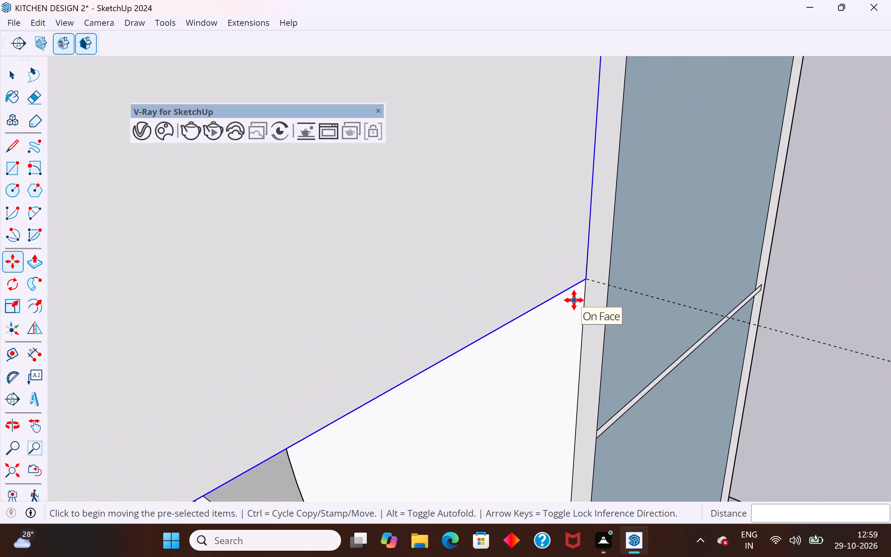
scroll(574, 300, down, 20)
scroll(574, 300, down, 13)
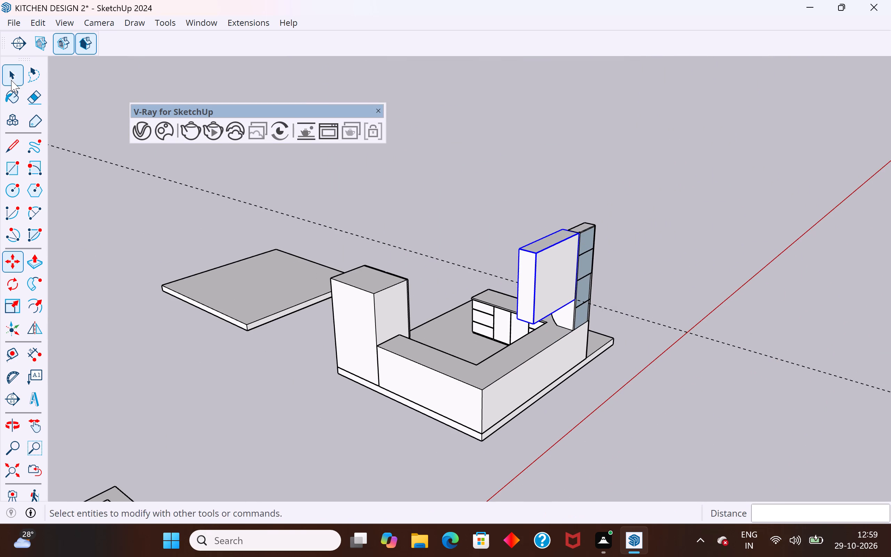
click(11, 80)
click(111, 232)
Delete the long dashed guide line that runs past the grouped box and shelf unit.
middle_drag(302, 340, 878, 327)
middle_drag(333, 323, 458, 289)
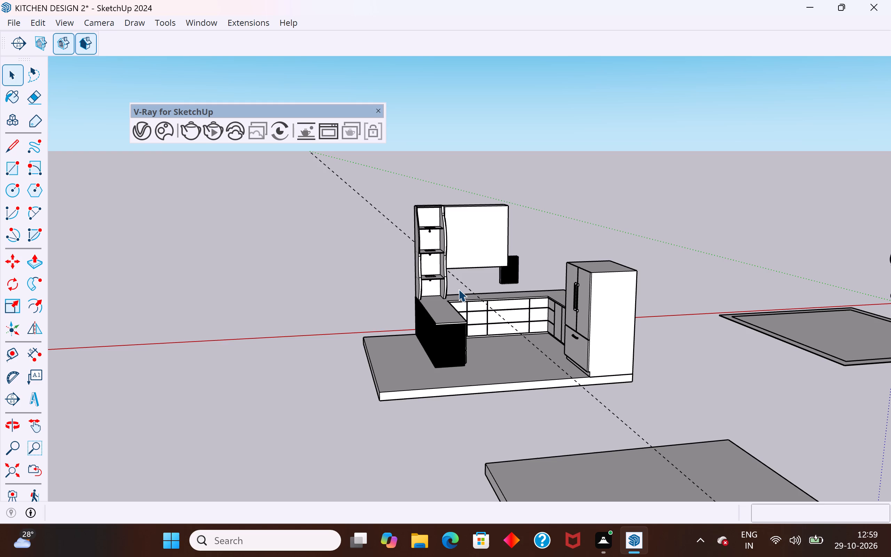
scroll(457, 288, down, 6)
middle_drag(511, 348, 408, 417)
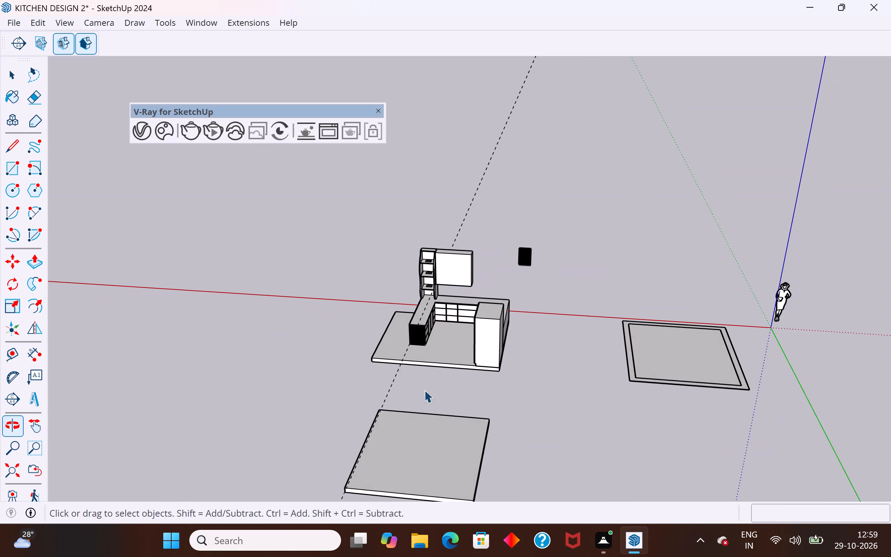
scroll(465, 224, up, 4)
click(464, 214)
key(Delete)
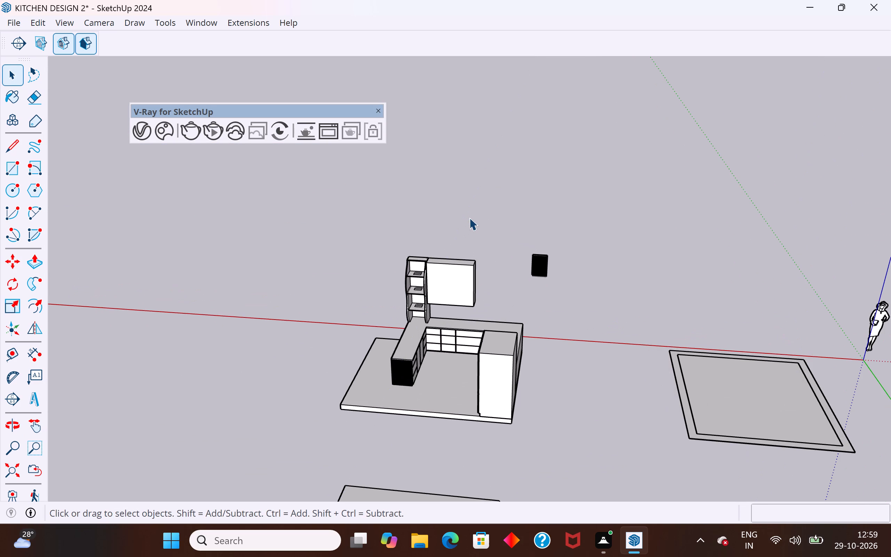
Examine from several angles how the grouped box meets the curved shelf unit above the countertop.
scroll(390, 276, up, 2)
middle_drag(522, 303, 559, 270)
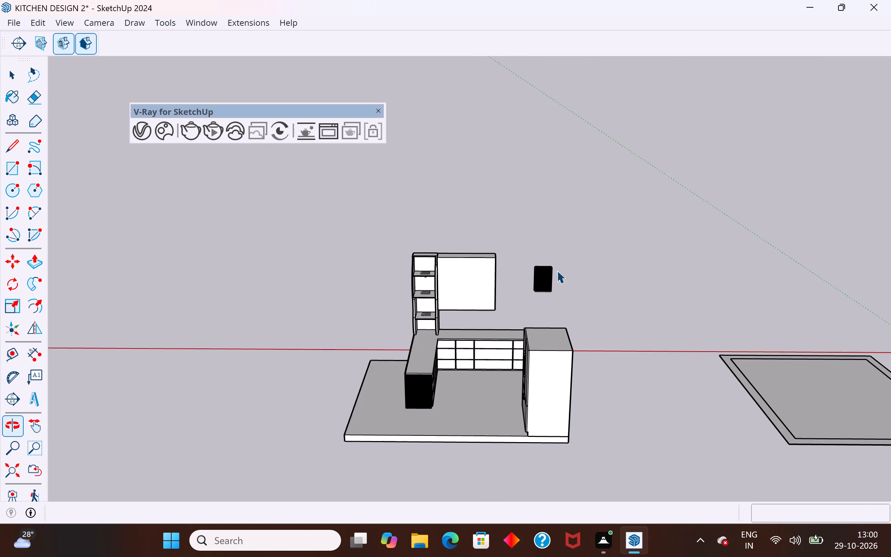
scroll(461, 272, up, 8)
middle_drag(463, 288, 462, 297)
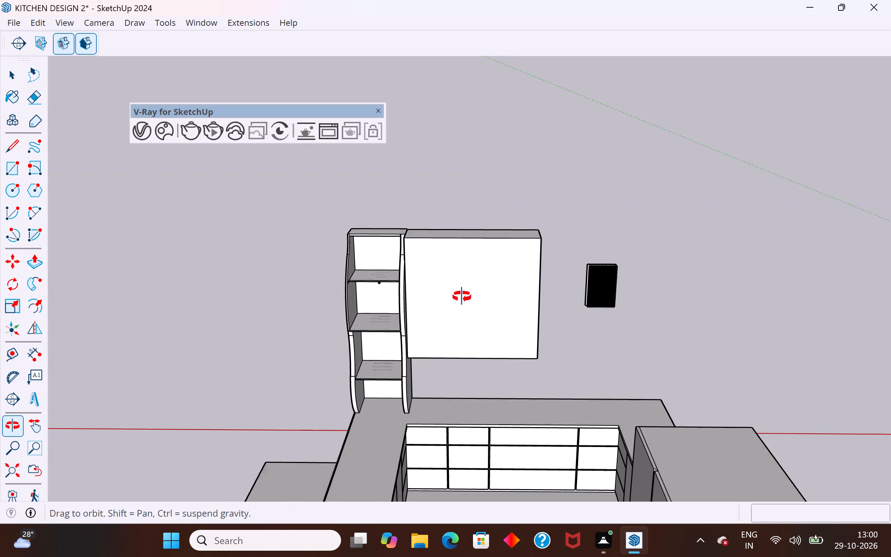
middle_drag(462, 297, 461, 303)
scroll(399, 323, up, 3)
middle_drag(418, 309, 696, 320)
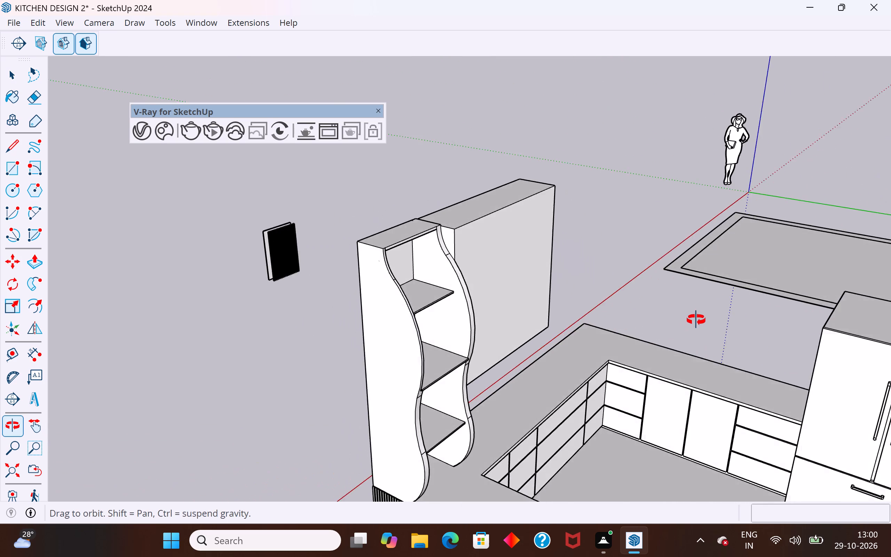
middle_drag(696, 320, 359, 216)
middle_drag(442, 286, 425, 295)
scroll(423, 304, up, 1)
middle_drag(423, 304, 433, 309)
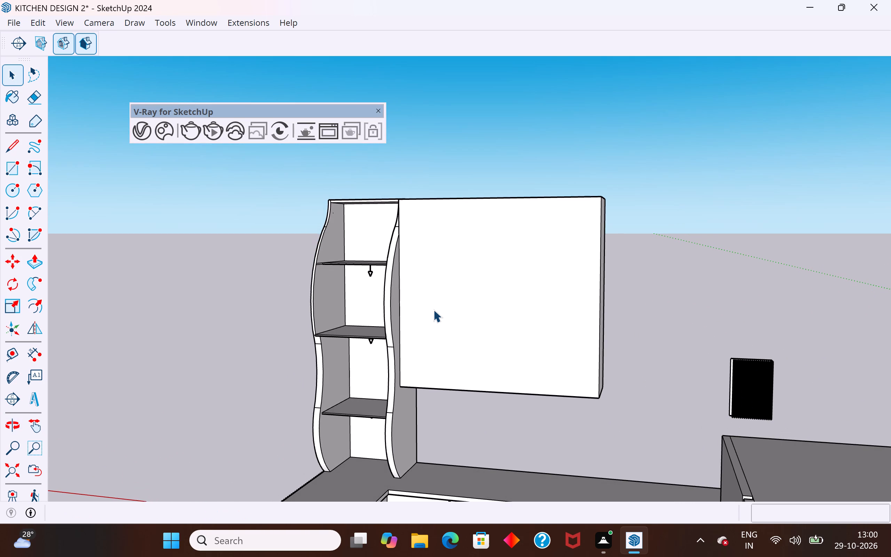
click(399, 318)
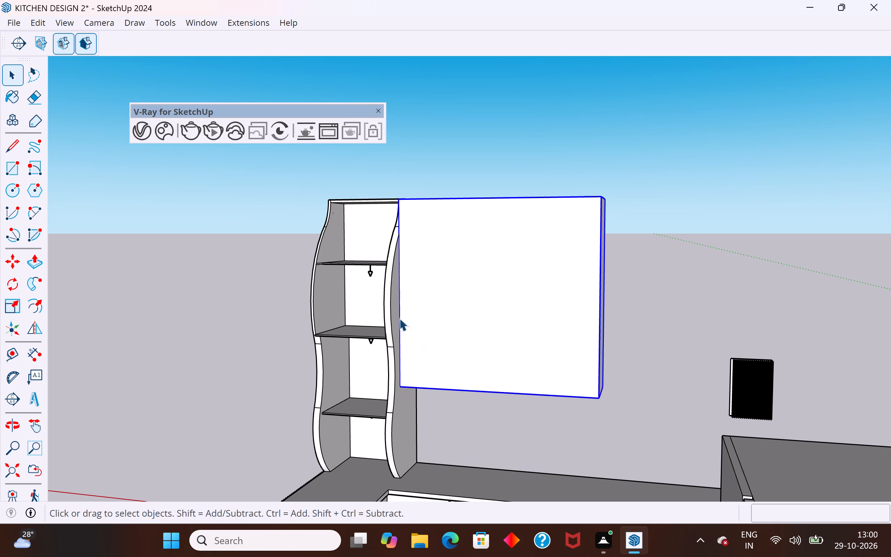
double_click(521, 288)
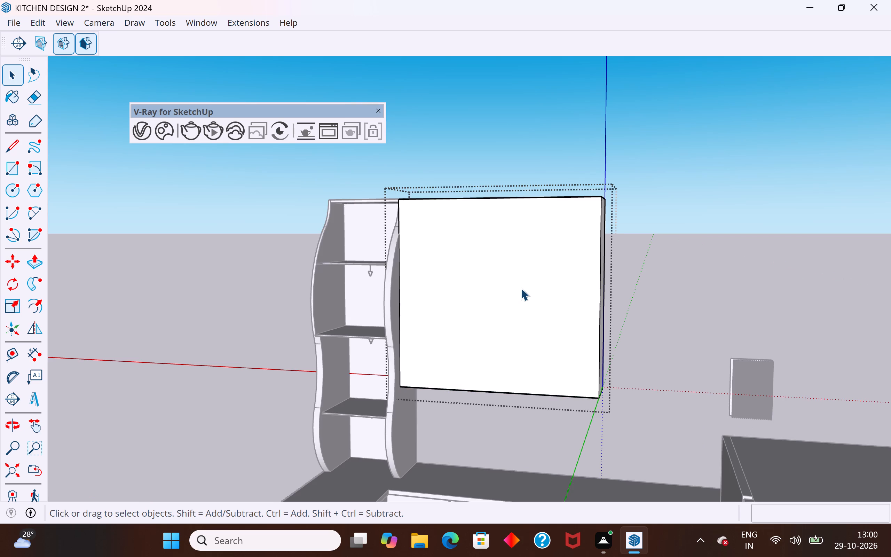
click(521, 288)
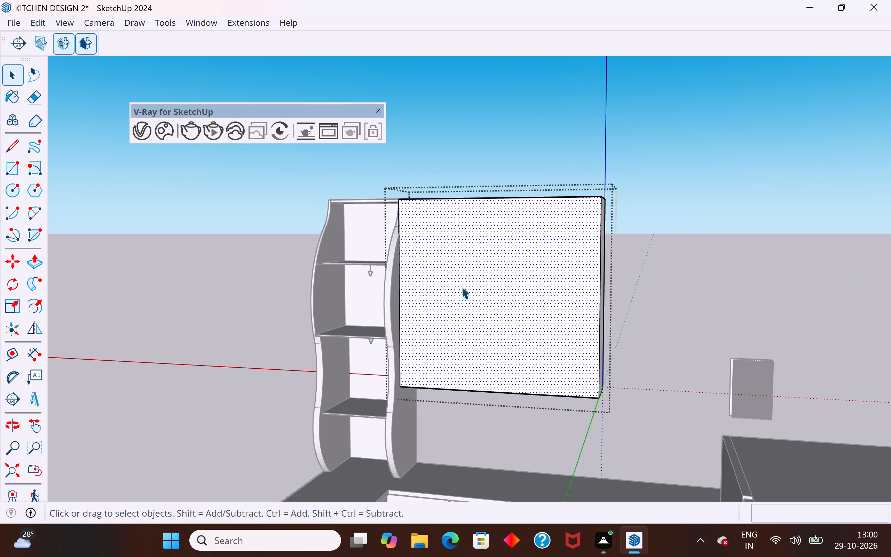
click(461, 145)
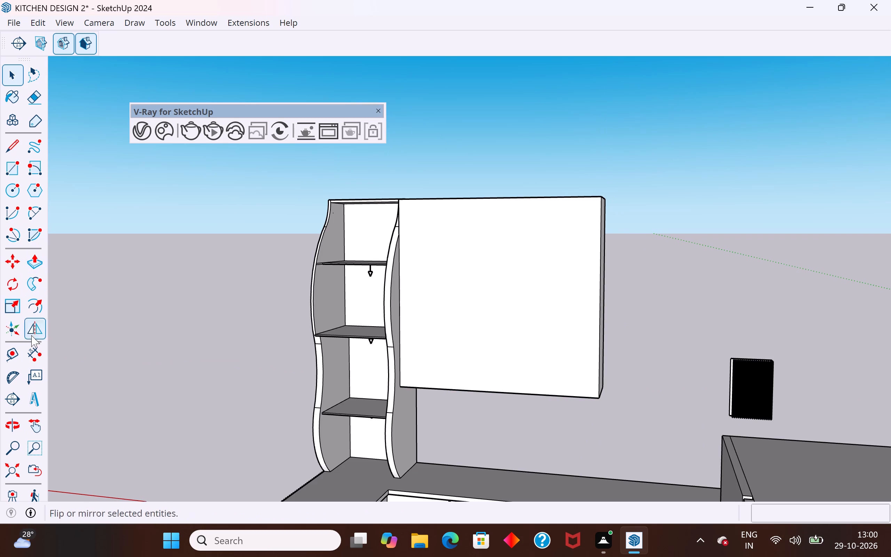
Place a vertical guide line 1'6" in from the grouped box's front edge beside the shelf unit.
click(15, 358)
click(397, 290)
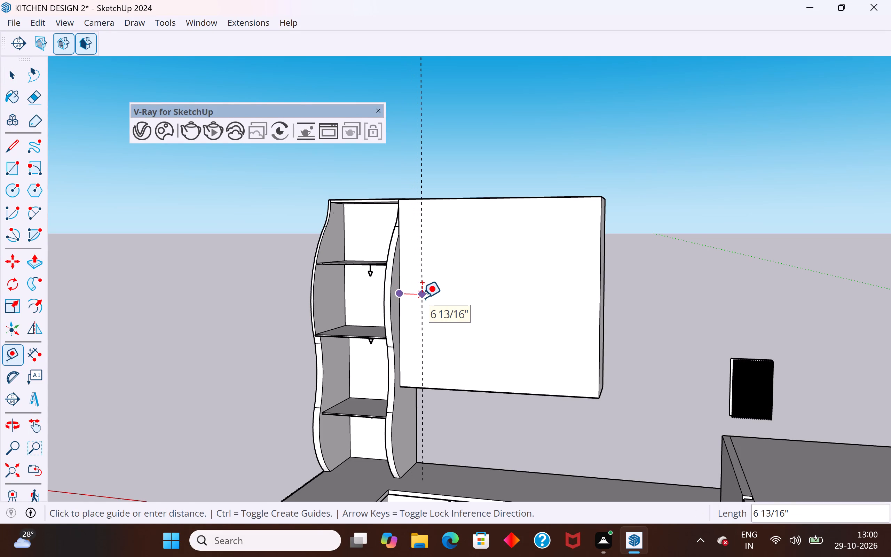
text(1'6")
key(Return)
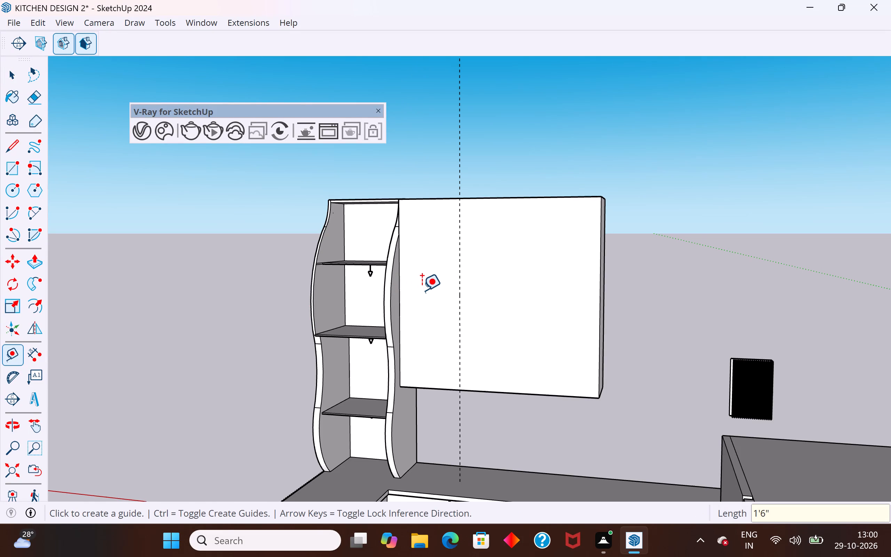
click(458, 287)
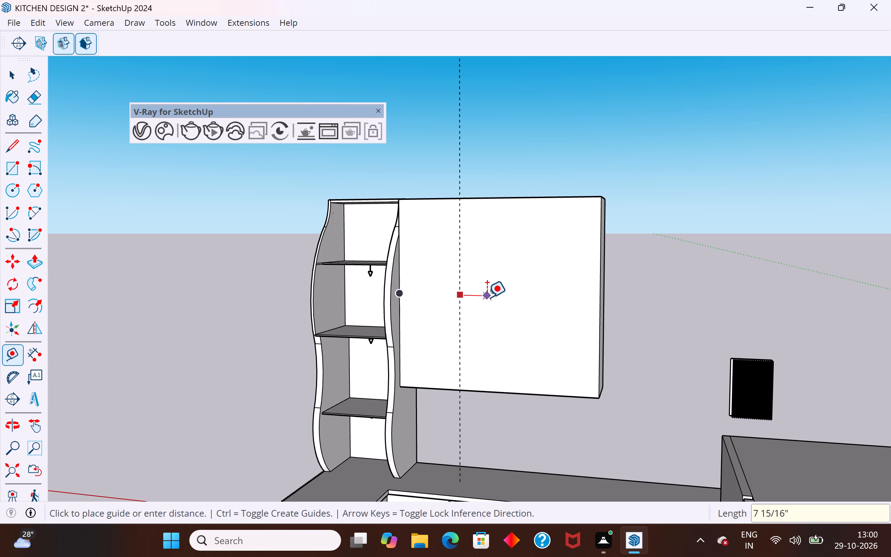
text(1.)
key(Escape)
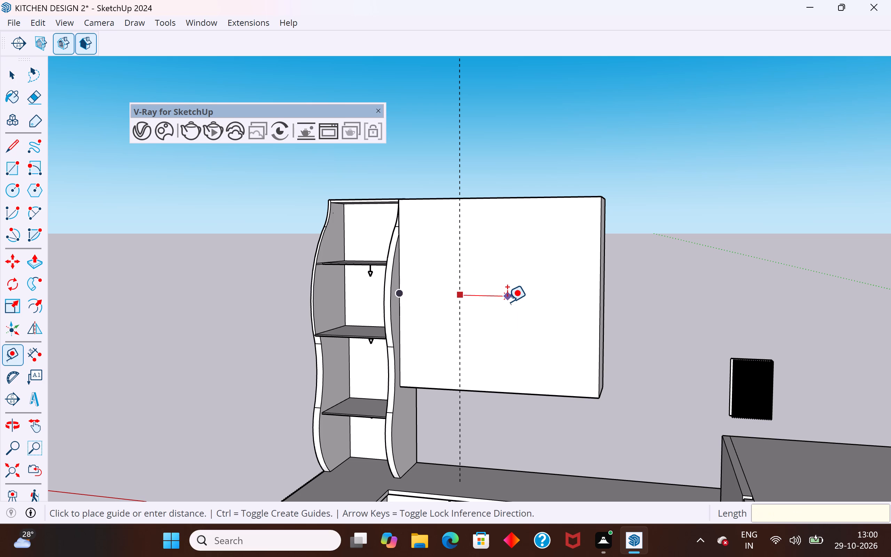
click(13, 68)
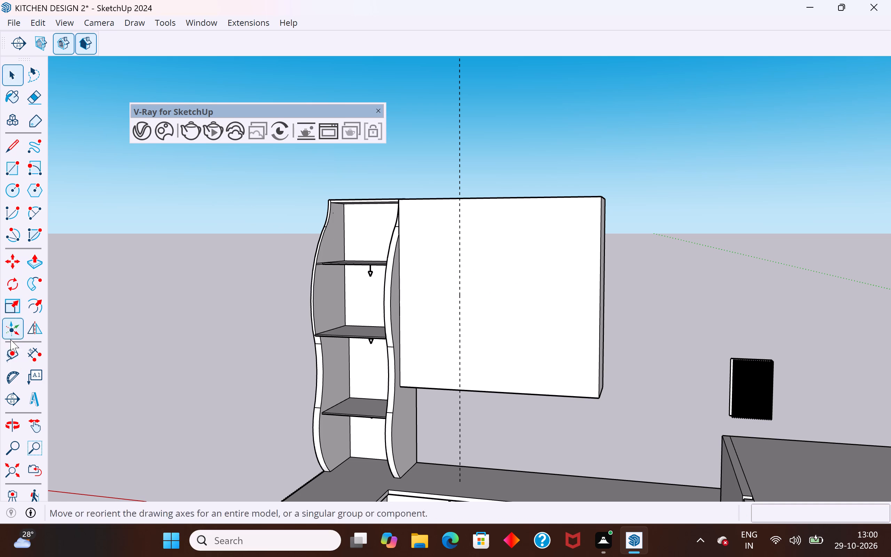
Place a second vertical guide line 1'6" beyond the first one on the grouped box's front face.
click(11, 357)
click(458, 267)
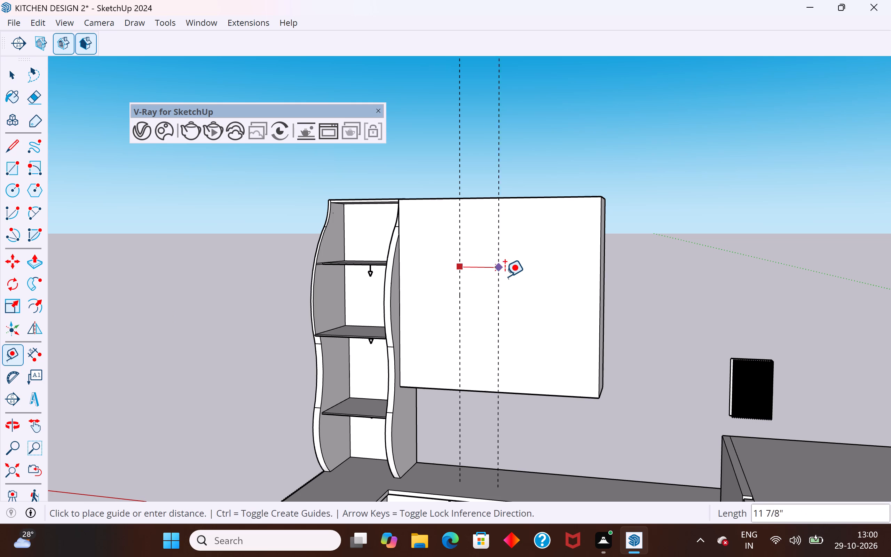
text(1'6")
key(Return)
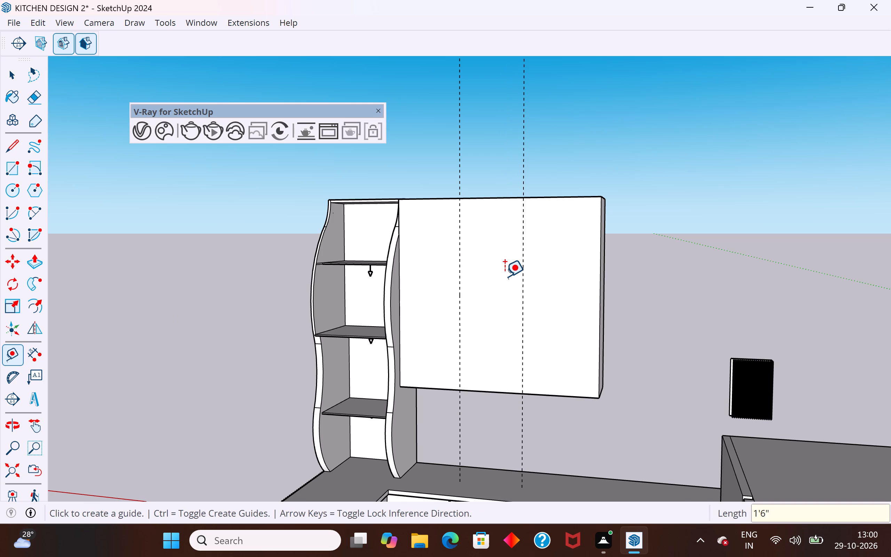
click(15, 74)
click(150, 282)
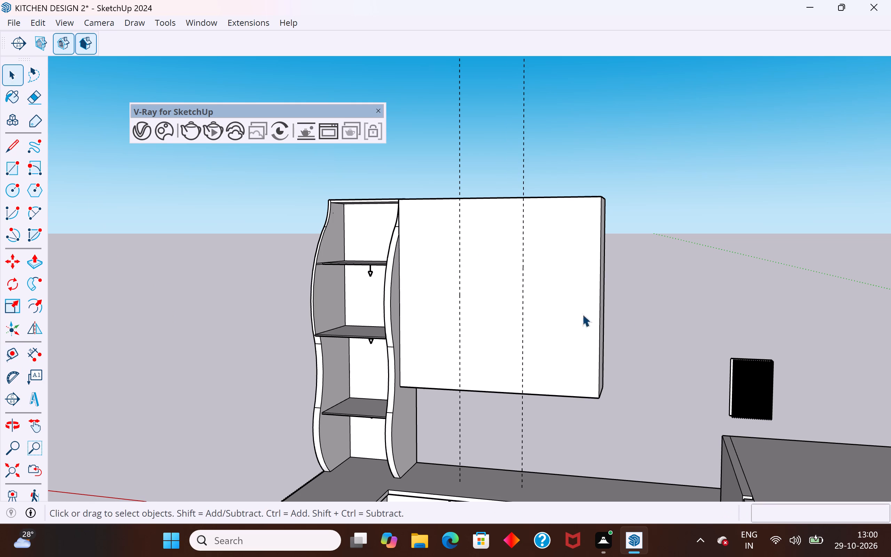
Push the box's free side face inward about 1' 8 7/8" inside its group to the second guide line, and close the group.
middle_drag(601, 315, 491, 322)
click(582, 321)
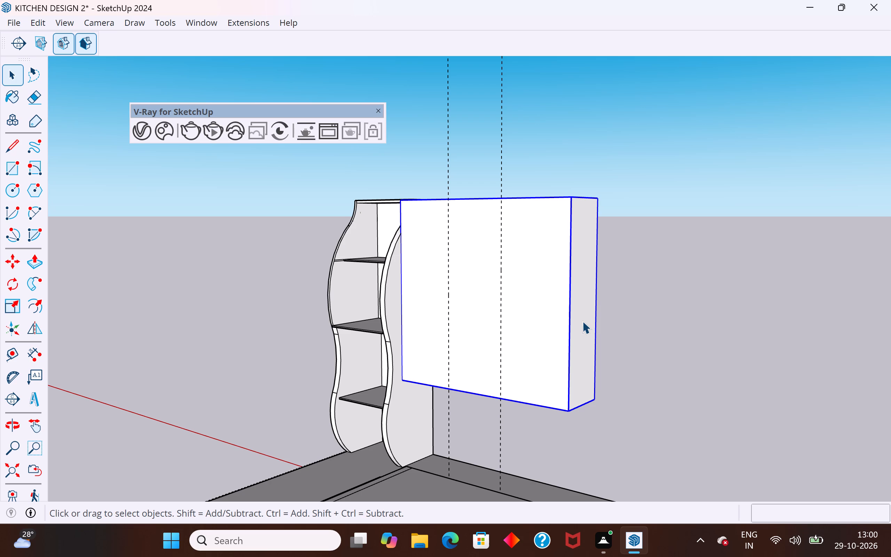
double_click(582, 317)
double_click(578, 305)
click(578, 305)
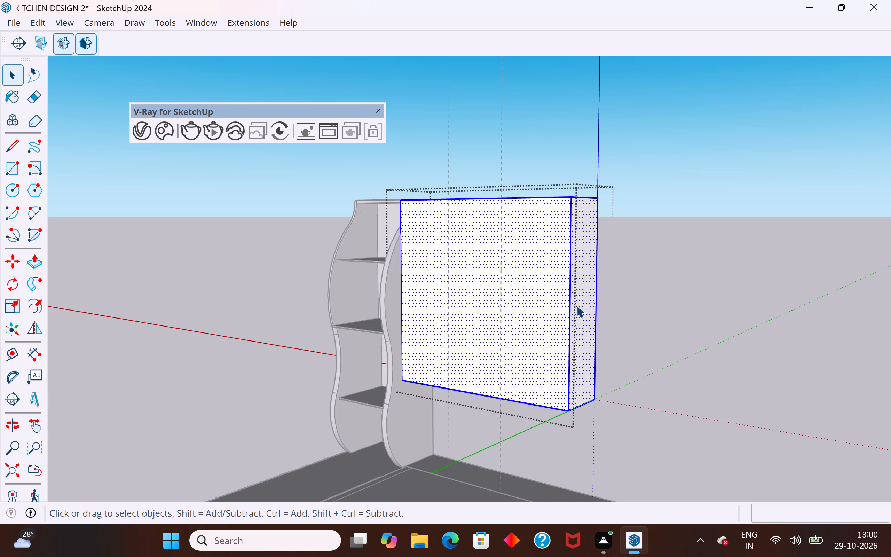
click(582, 302)
click(39, 265)
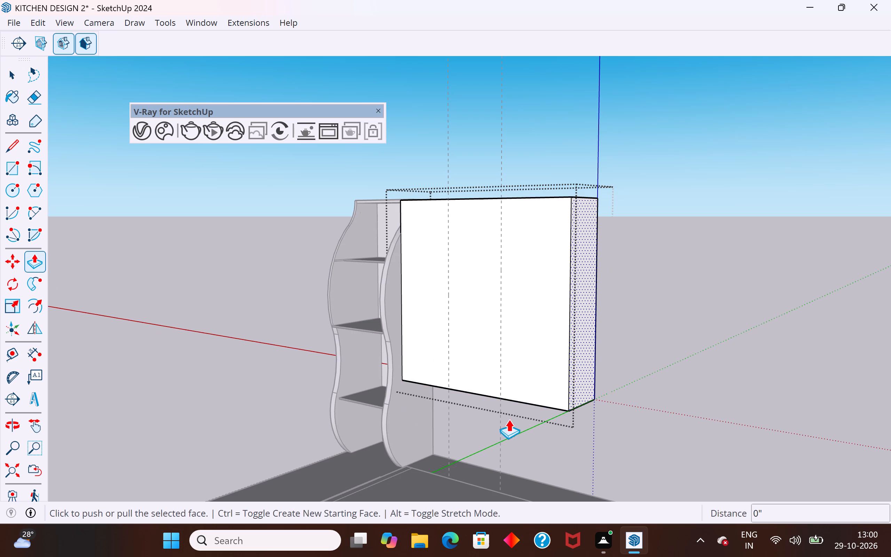
click(573, 205)
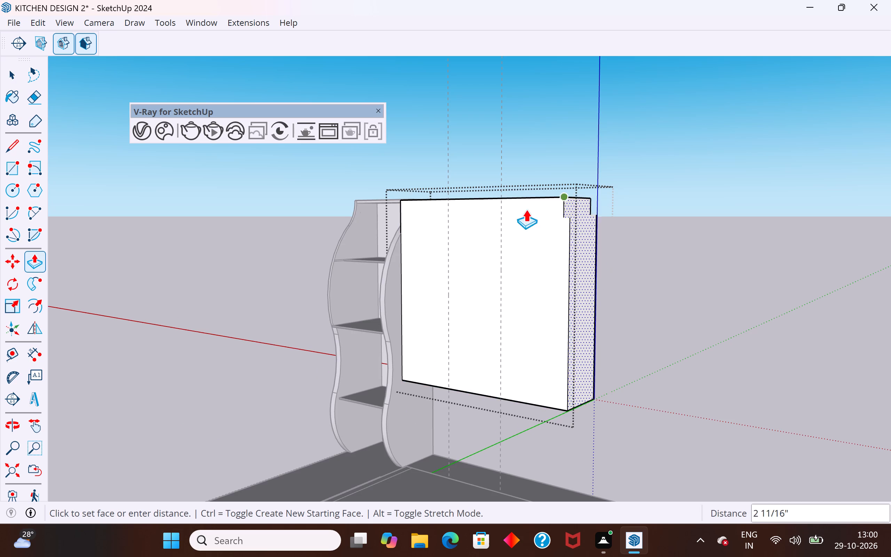
click(503, 213)
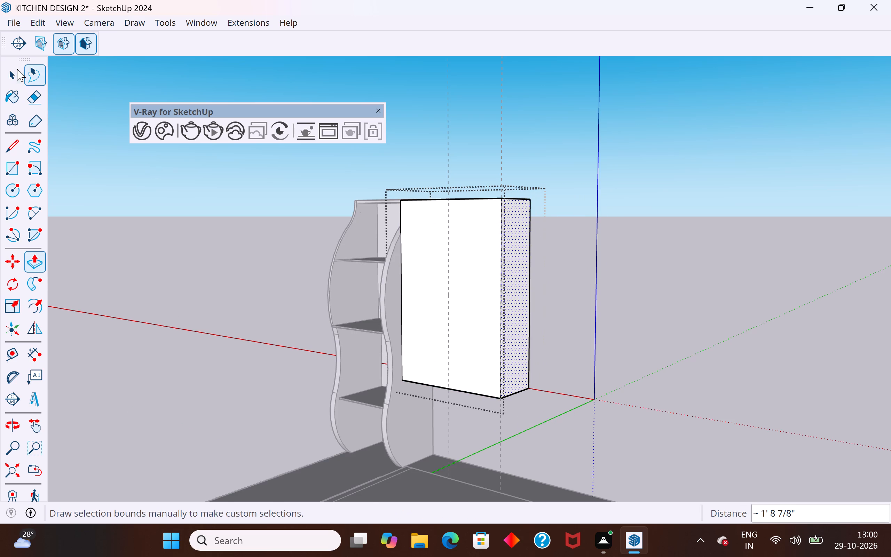
click(16, 69)
click(211, 275)
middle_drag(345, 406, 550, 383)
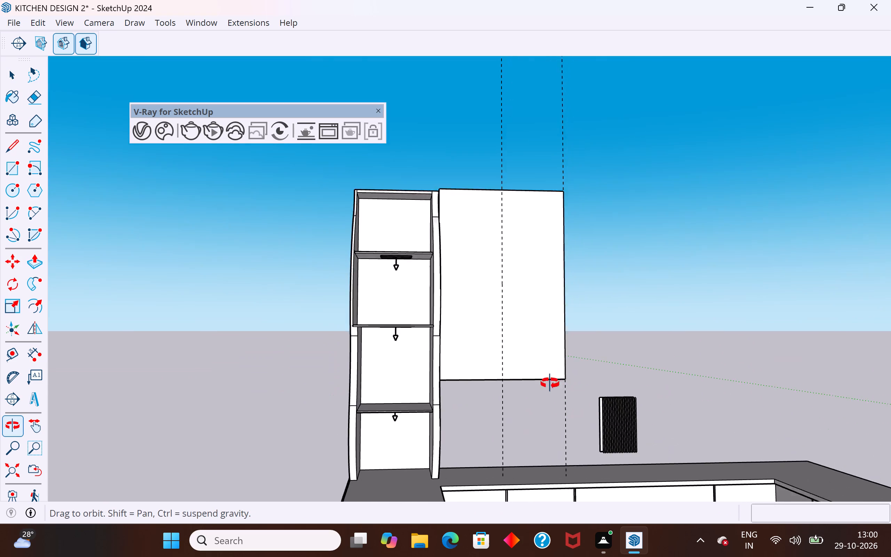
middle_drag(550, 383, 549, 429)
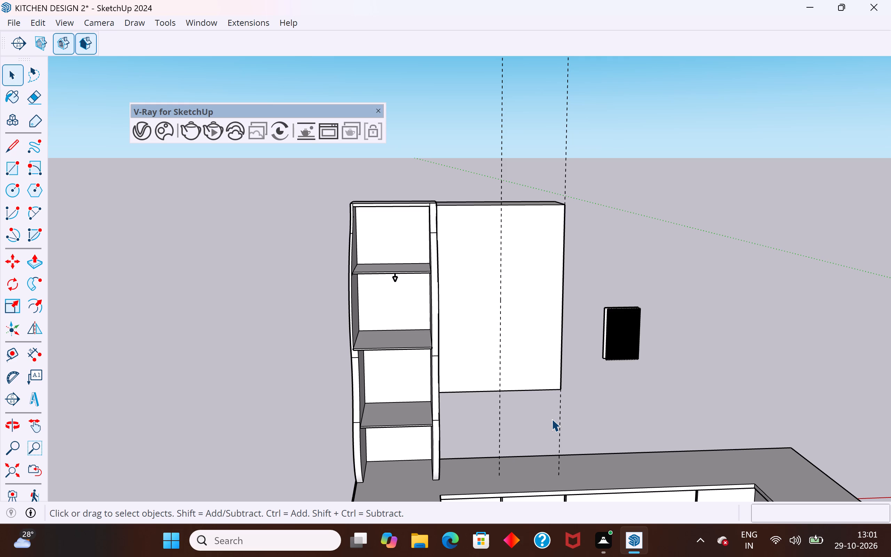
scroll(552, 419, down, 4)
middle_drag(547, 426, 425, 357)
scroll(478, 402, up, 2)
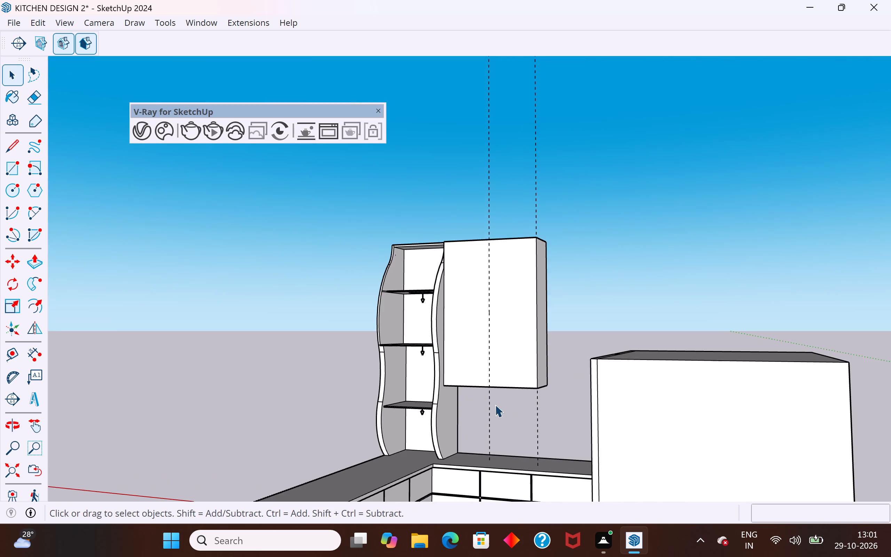
Offset the grouped wall cabinet box's front face slightly inward inside its group to outline a narrow border, and close the group.
middle_drag(504, 407, 612, 439)
middle_drag(526, 290, 532, 346)
click(534, 330)
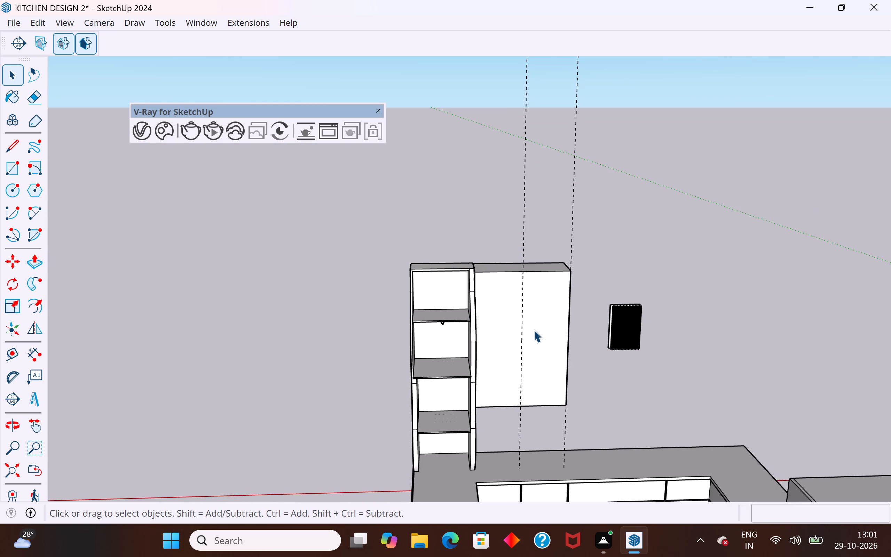
double_click(534, 330)
click(536, 332)
middle_drag(536, 329, 482, 326)
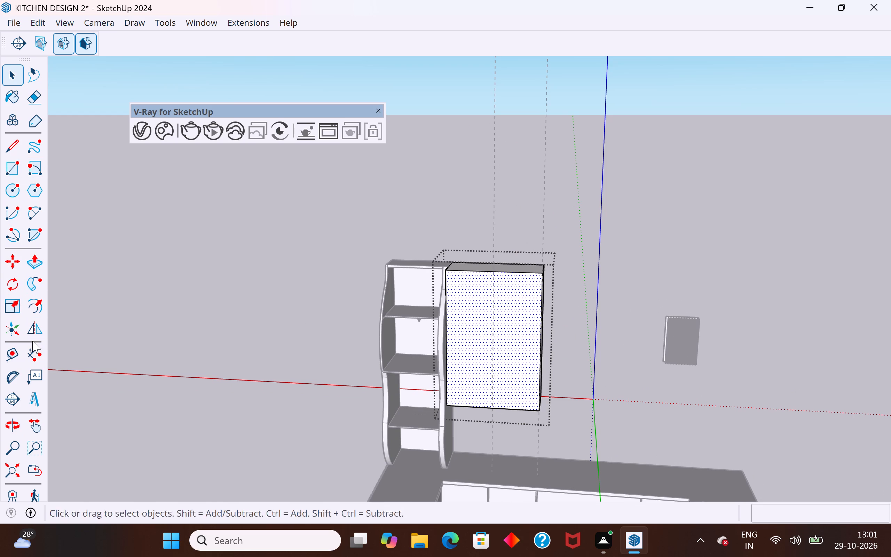
click(33, 304)
scroll(437, 292, up, 8)
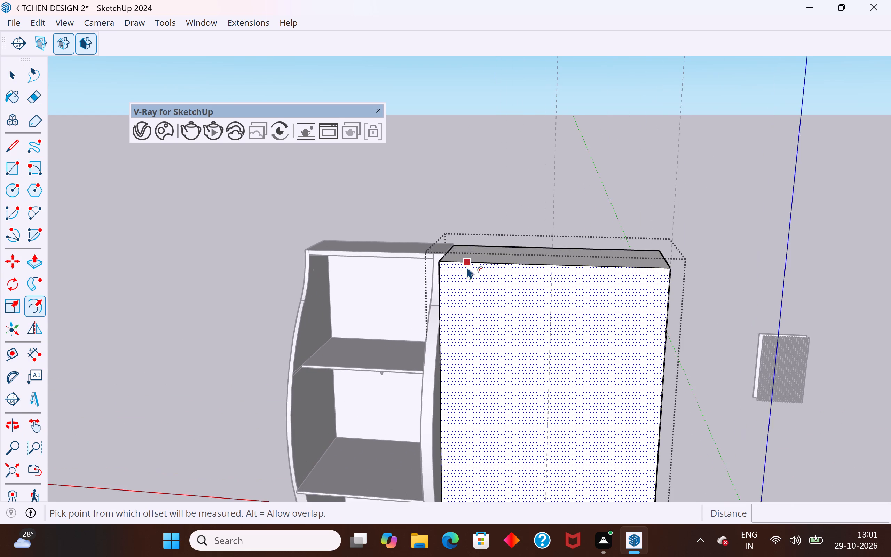
middle_drag(468, 266, 472, 159)
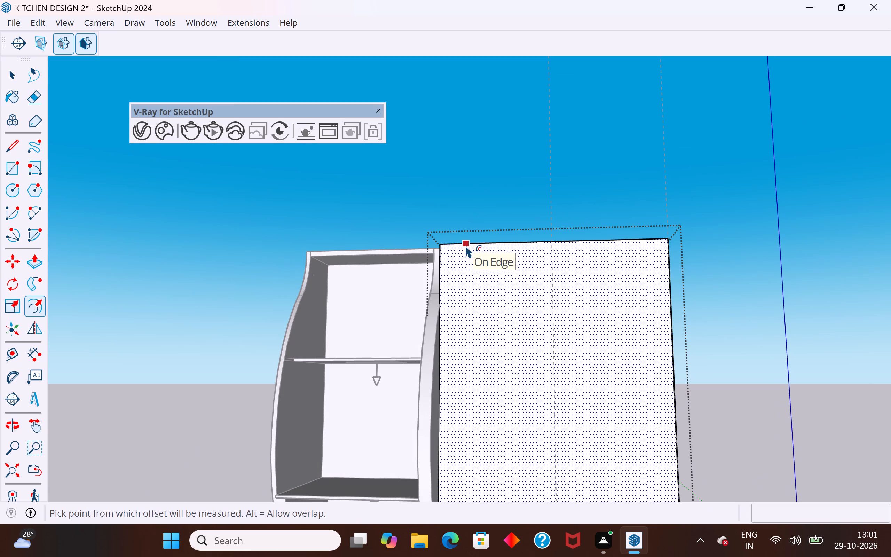
drag(466, 245, 470, 248)
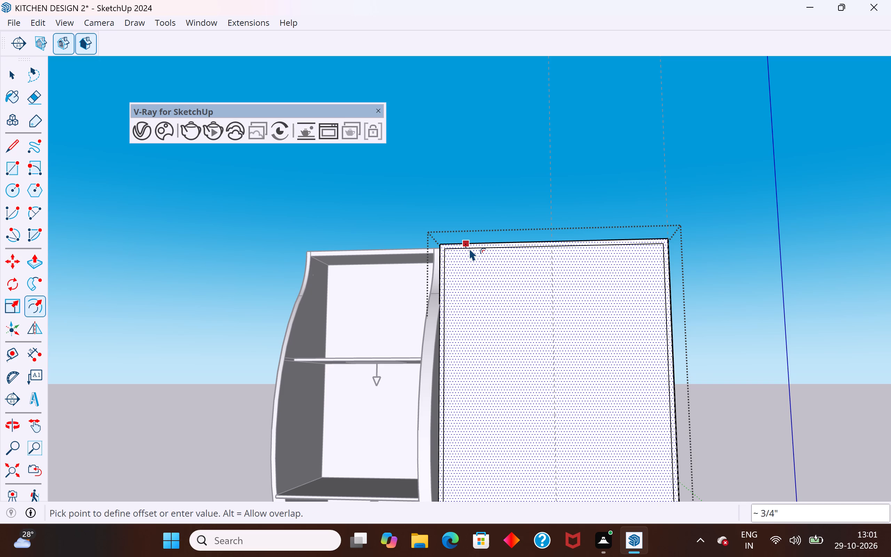
drag(470, 248, 472, 250)
click(16, 73)
click(109, 232)
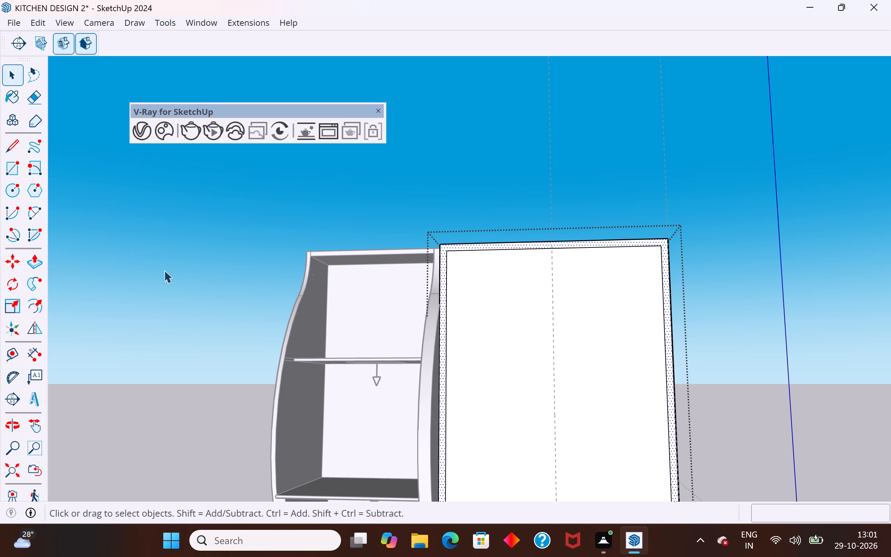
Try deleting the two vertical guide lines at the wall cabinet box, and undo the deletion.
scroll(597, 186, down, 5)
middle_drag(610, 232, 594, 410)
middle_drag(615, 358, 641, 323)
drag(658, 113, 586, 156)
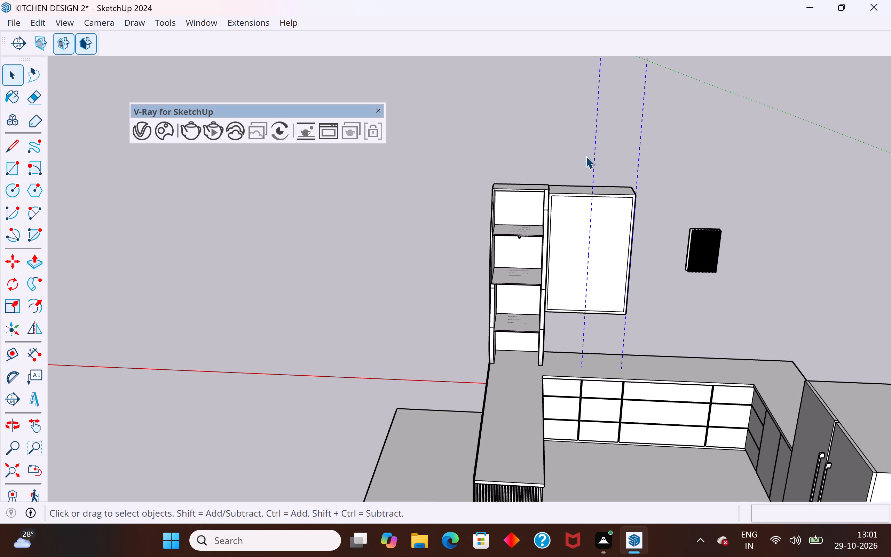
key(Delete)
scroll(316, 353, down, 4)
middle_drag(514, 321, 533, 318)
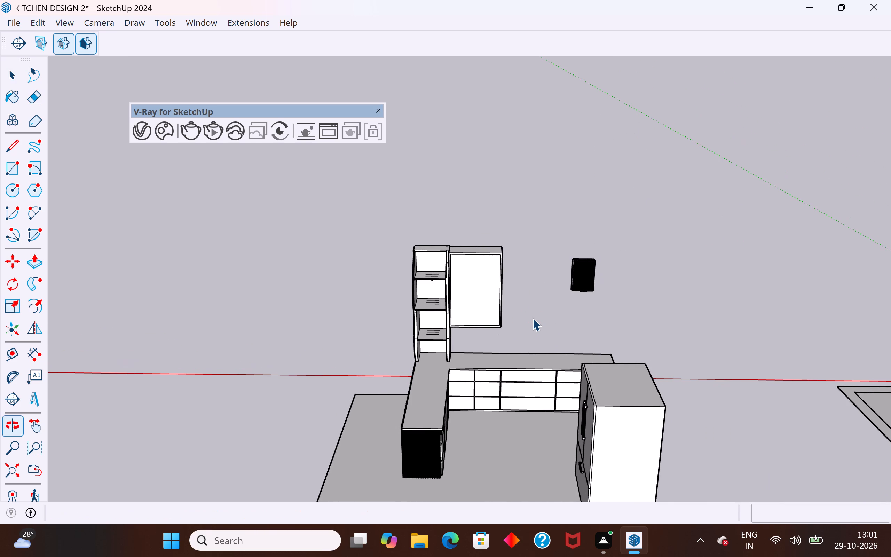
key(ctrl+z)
Examine from several angles how the bordered cabinet front and its guide lines relate to the shelf unit and base drawers.
scroll(502, 333, up, 4)
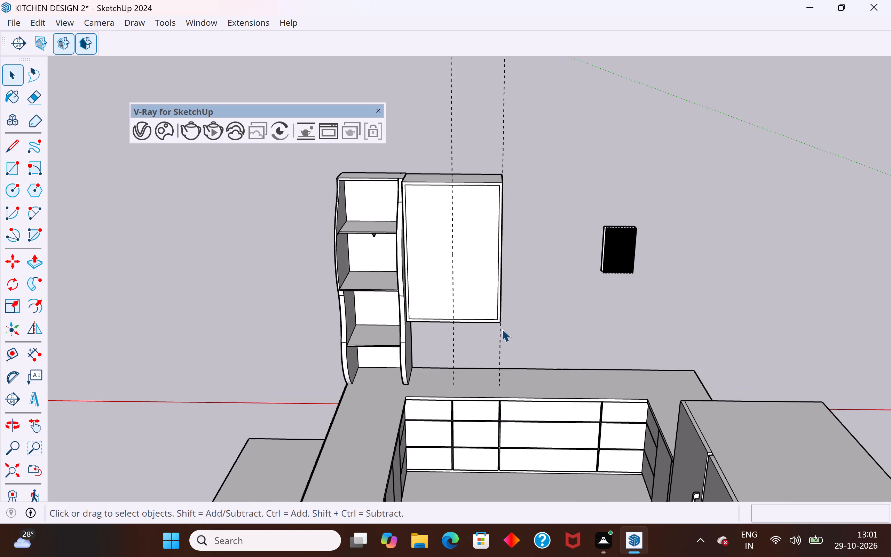
scroll(503, 325, up, 3)
middle_drag(526, 330, 569, 324)
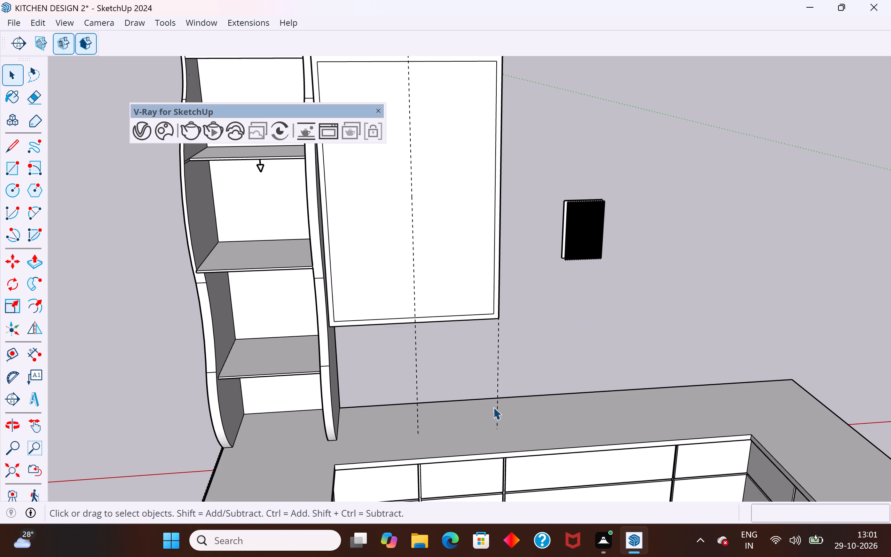
scroll(491, 411, down, 3)
middle_drag(485, 344, 471, 295)
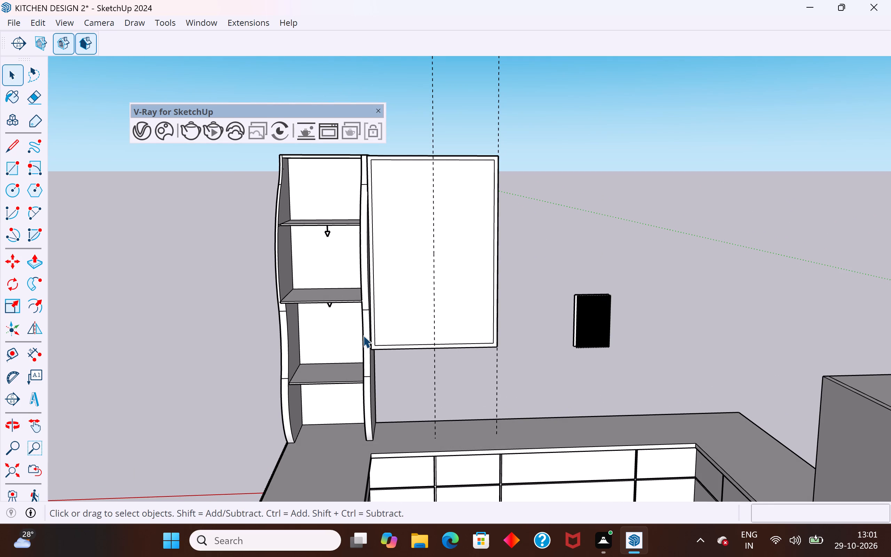
middle_drag(410, 355, 259, 327)
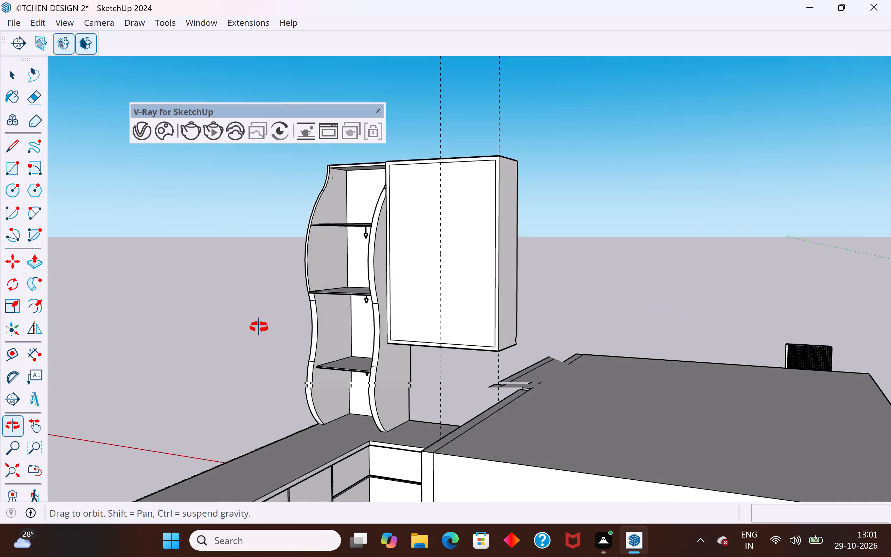
middle_drag(259, 327, 302, 383)
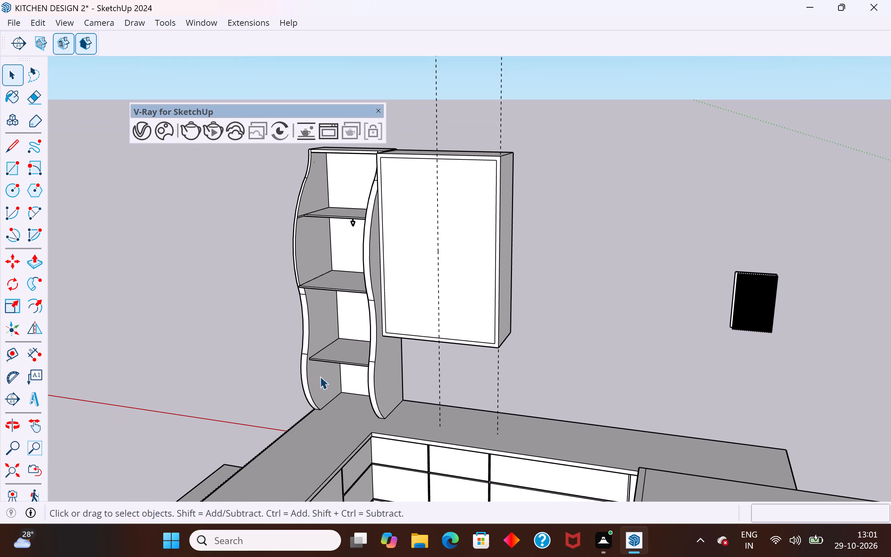
scroll(439, 333, up, 1)
middle_drag(443, 333, 526, 342)
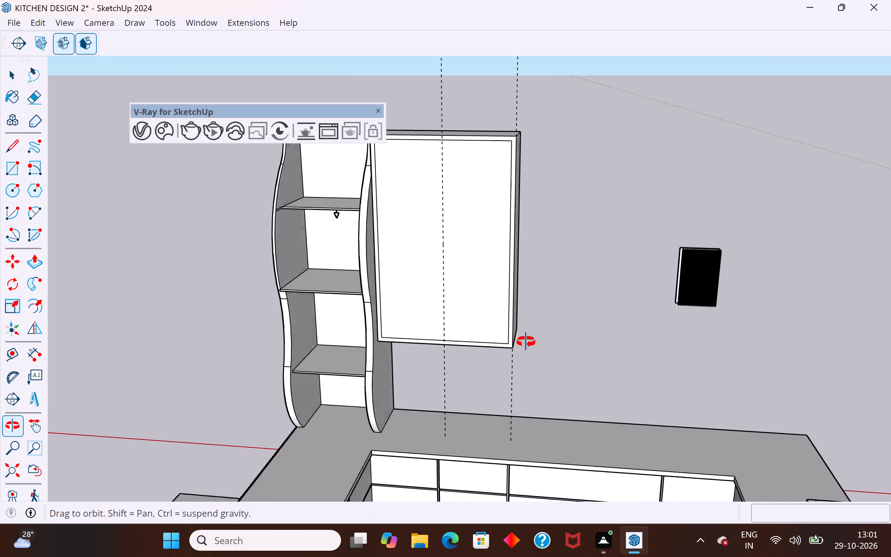
middle_drag(526, 342, 585, 347)
Draw a vertical line along the middle guide on the cabinet front, between the inner border's upper and lower edges.
click(13, 154)
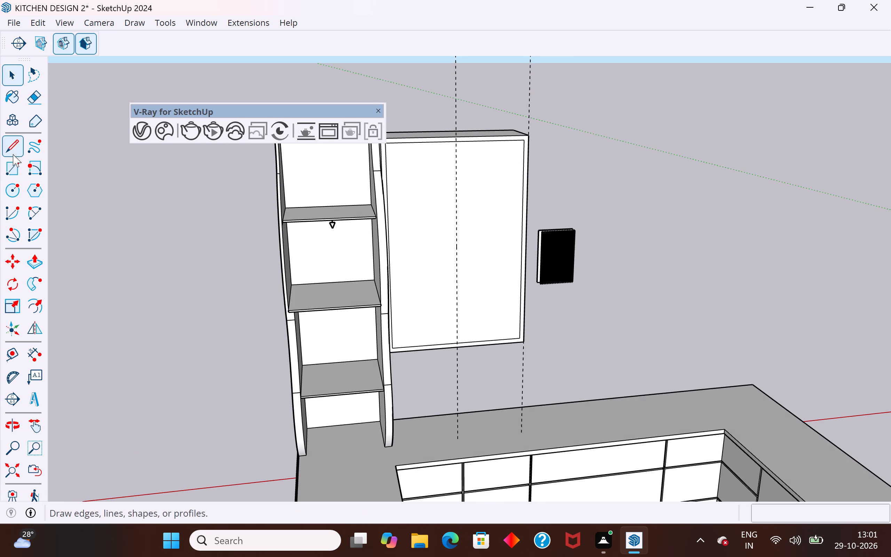
middle_drag(480, 385, 586, 441)
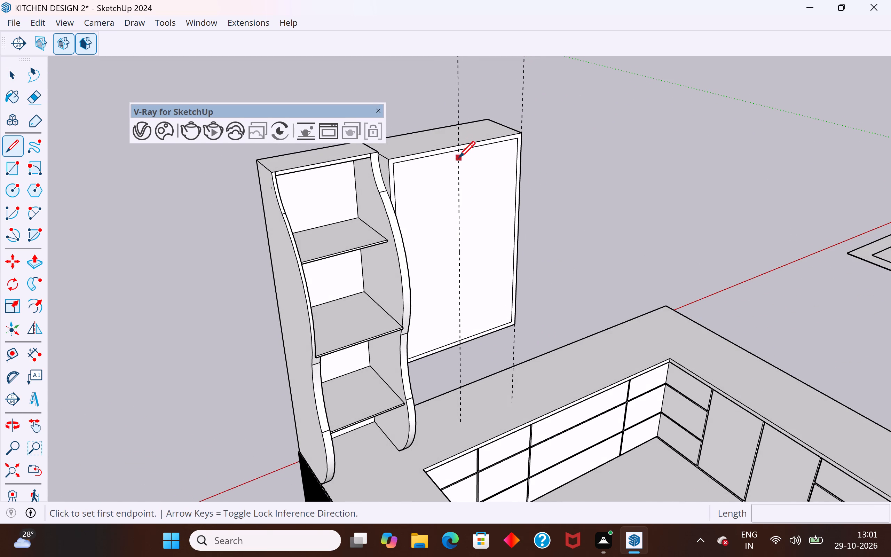
scroll(459, 157, up, 5)
click(459, 145)
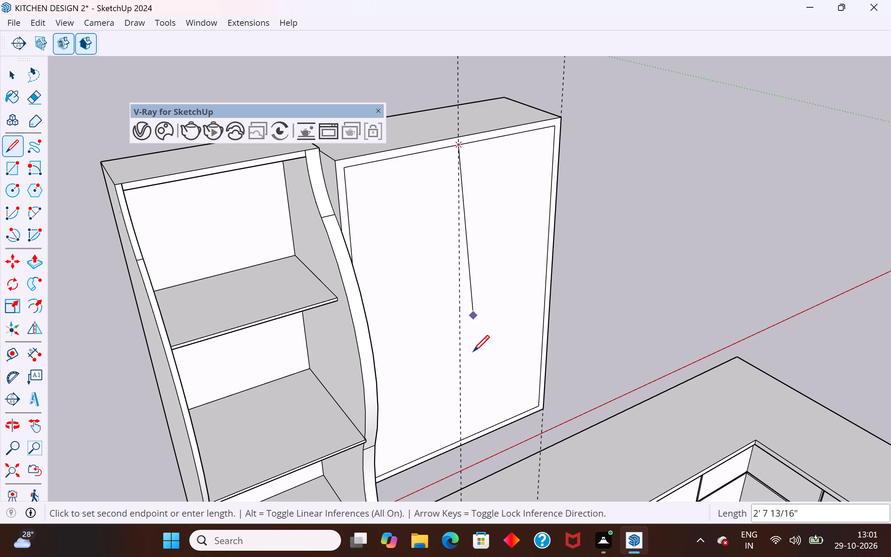
click(460, 439)
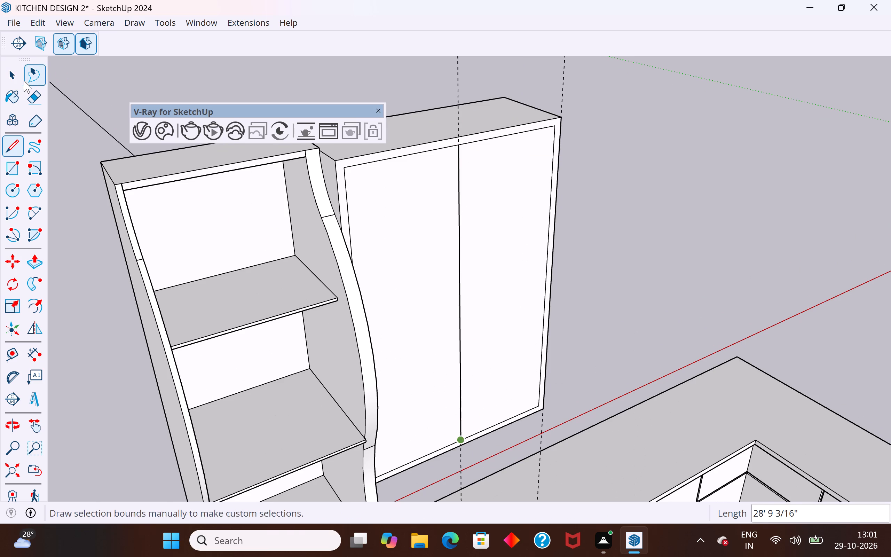
click(13, 78)
click(95, 89)
Place a vertical guide line 0.2" from the cabinet front's middle line, on the side away from the shelf unit.
middle_drag(617, 191, 336, 187)
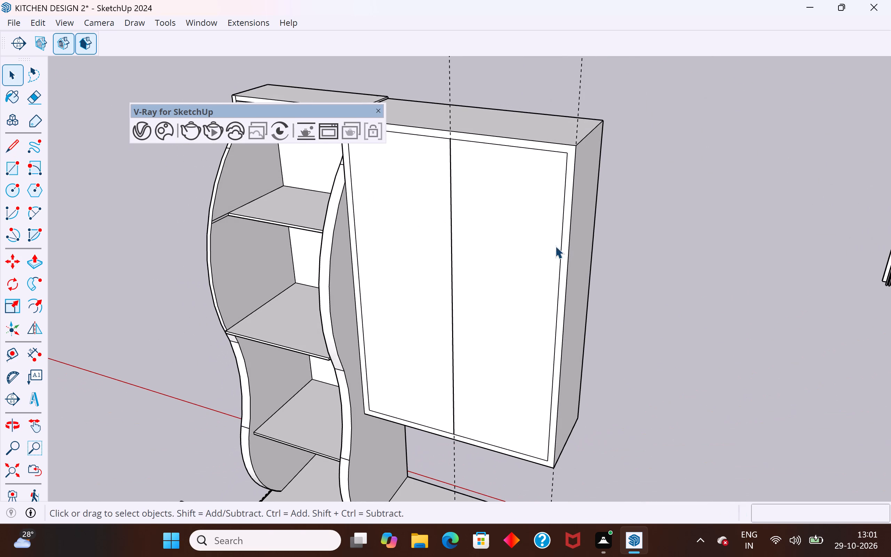
scroll(464, 366, down, 3)
middle_drag(464, 367, 528, 289)
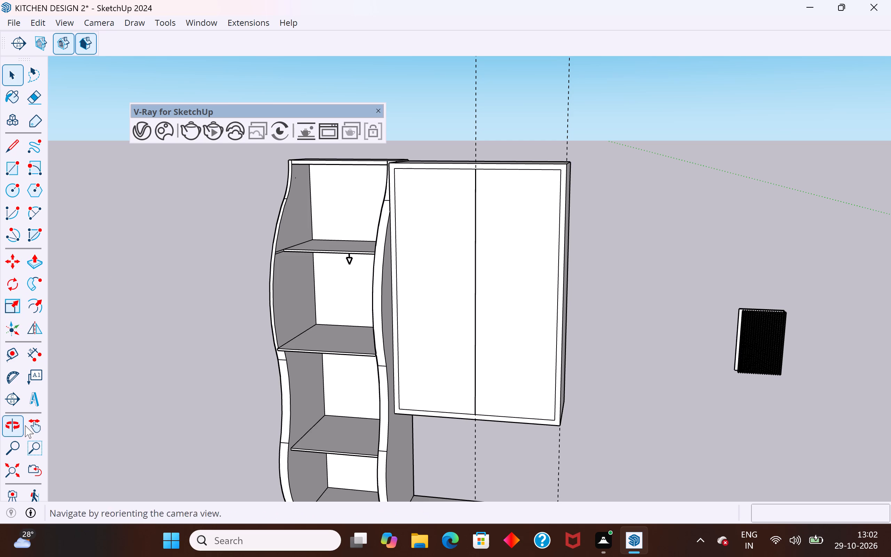
click(13, 353)
click(473, 304)
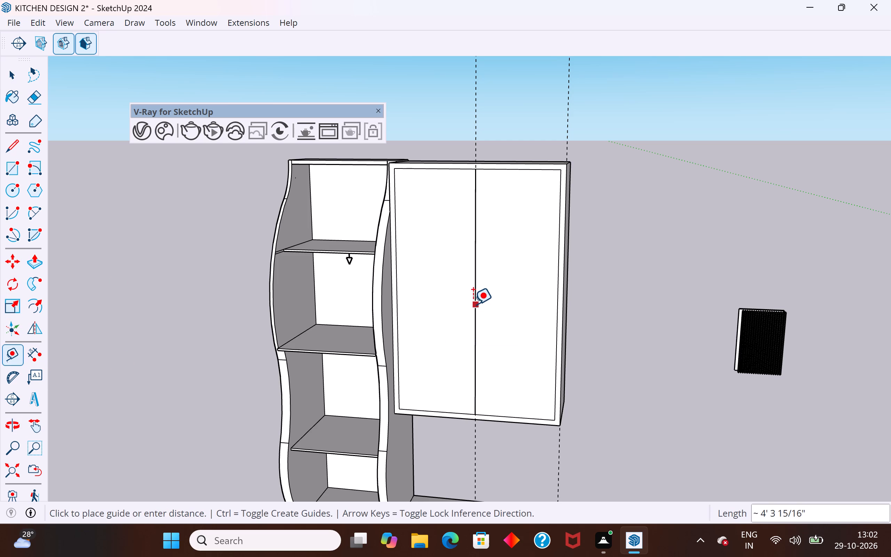
text(0.2)
key(Return)
Place another vertical guide line 0.2" from the cabinet front's middle line, on the side toward the shelf unit.
scroll(488, 306, up, 3)
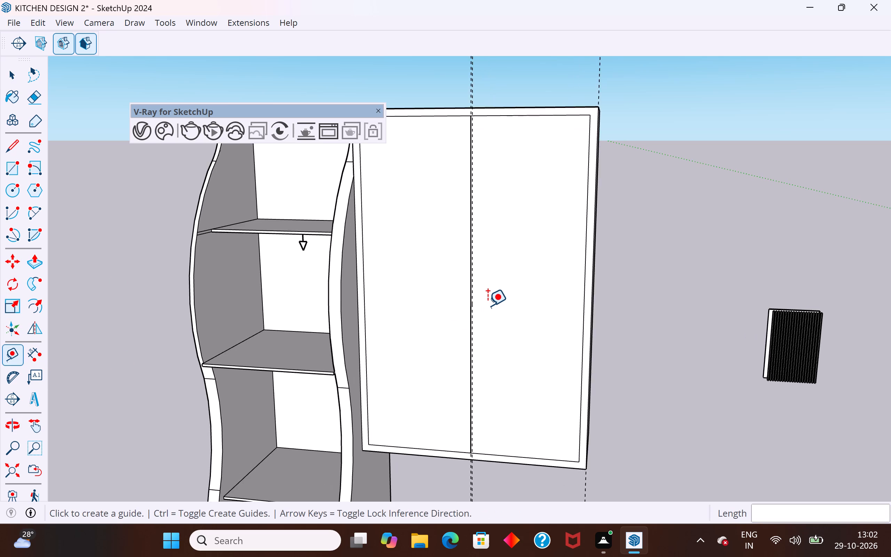
scroll(490, 307, up, 1)
middle_drag(529, 318, 650, 366)
scroll(464, 114, up, 8)
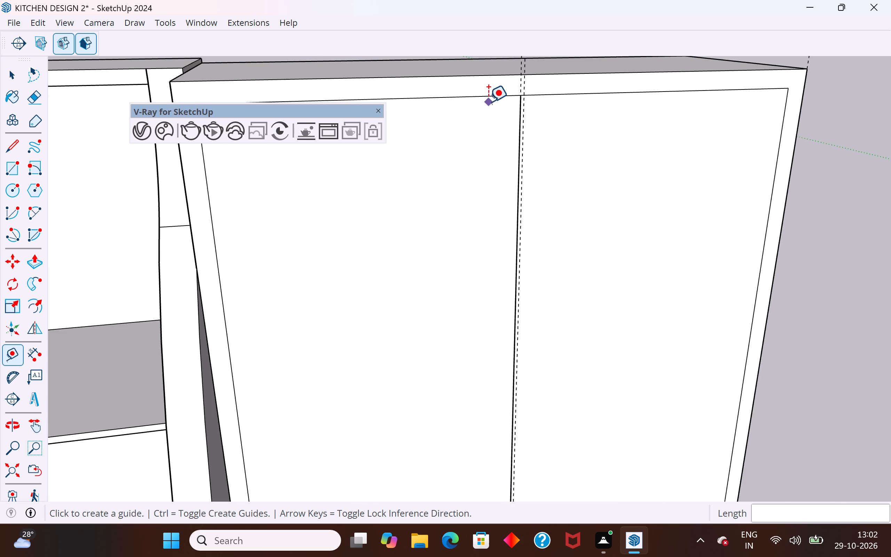
scroll(494, 104, up, 4)
click(532, 102)
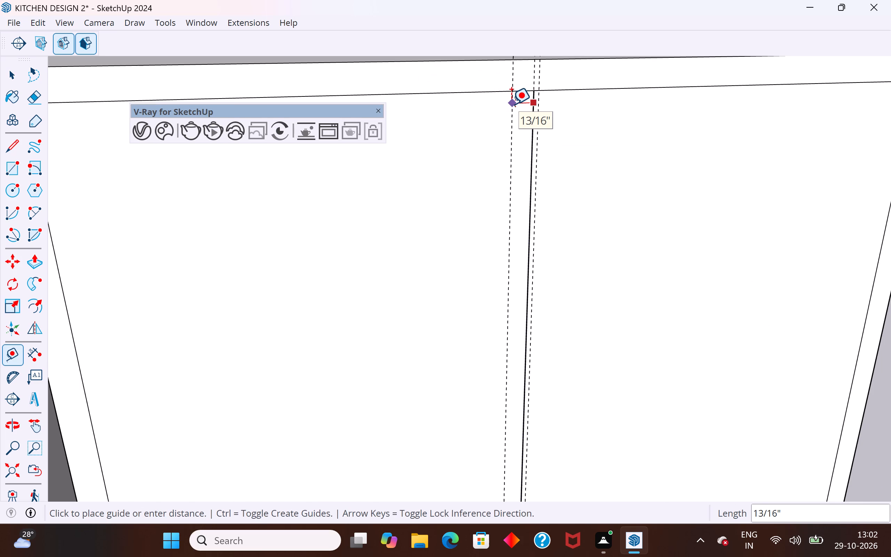
text(0.2)
key(Return)
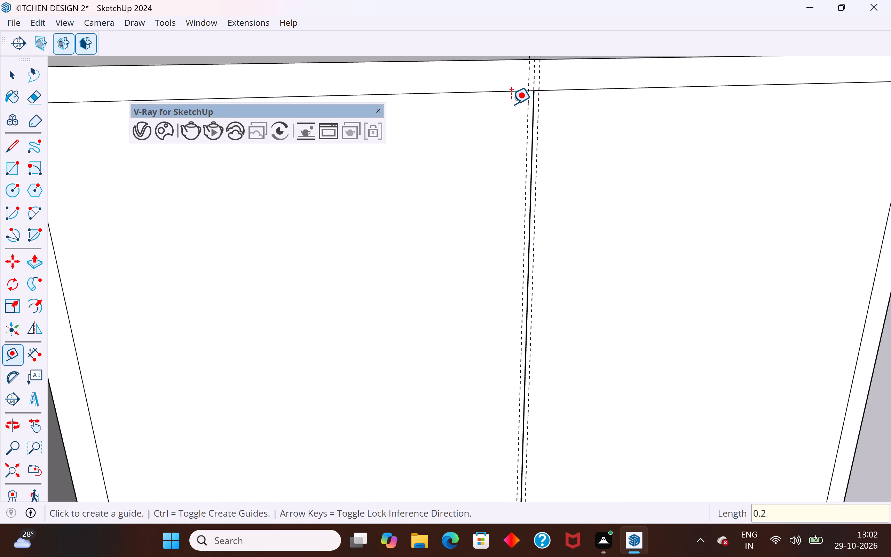
click(16, 78)
Draw a vertical line on the cabinet front along the 0.2" guide away from the shelf unit, spanning the inner border's height.
scroll(433, 300, down, 6)
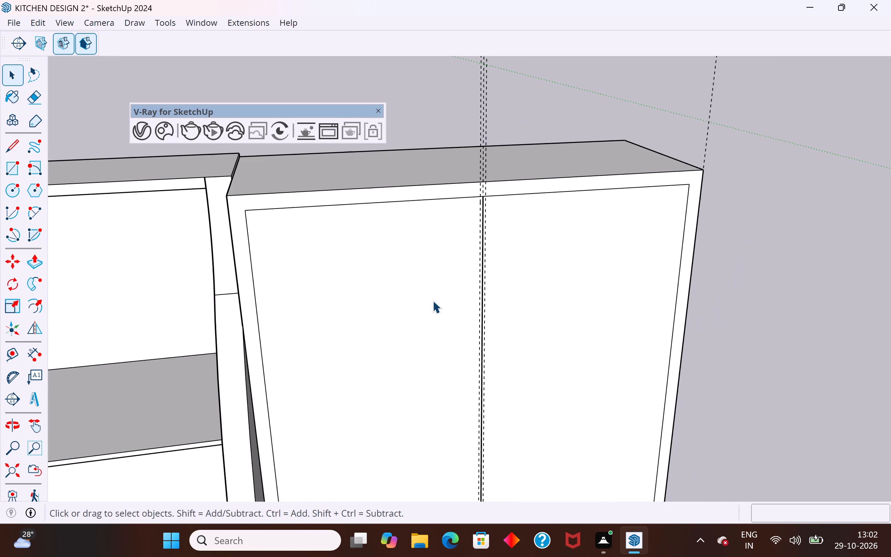
scroll(433, 300, down, 7)
middle_drag(571, 341, 399, 292)
scroll(454, 169, down, 6)
scroll(472, 330, up, 5)
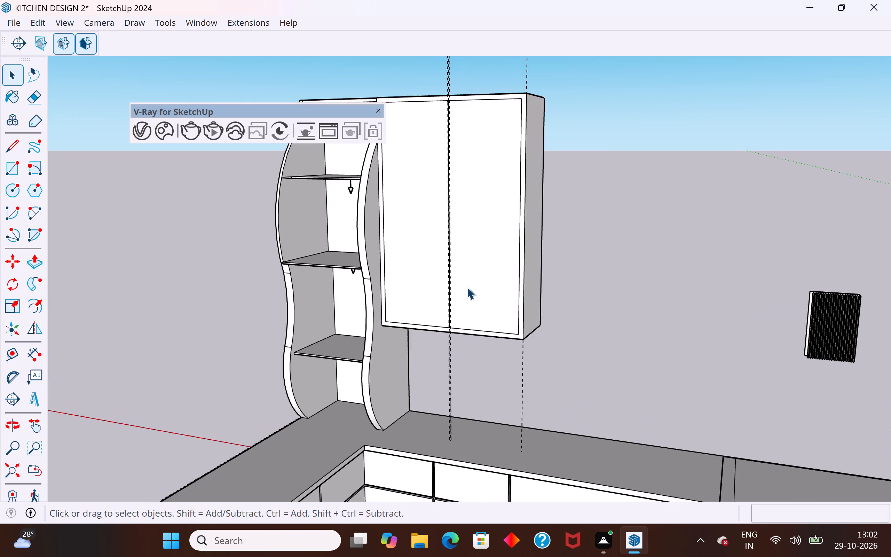
scroll(467, 287, up, 2)
scroll(472, 237, up, 1)
middle_drag(473, 240, 483, 324)
scroll(468, 315, down, 4)
scroll(453, 194, up, 5)
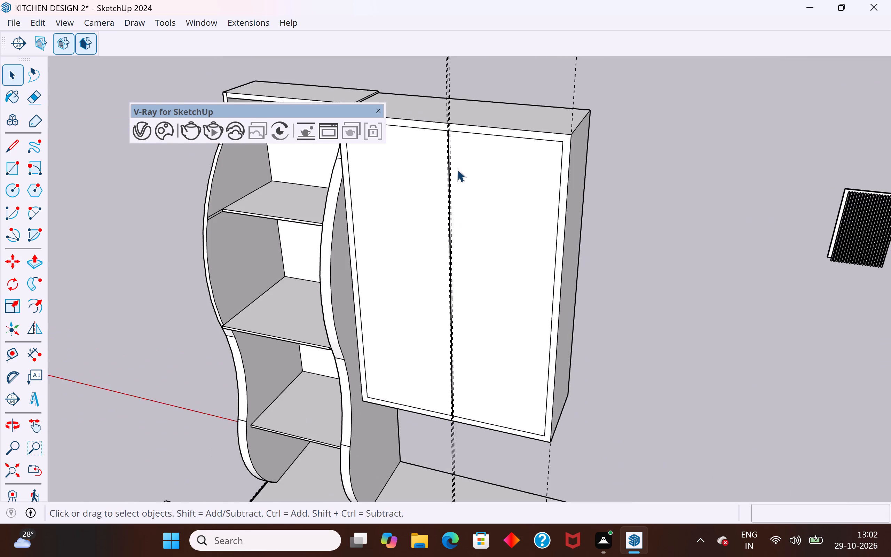
scroll(457, 169, up, 6)
click(11, 146)
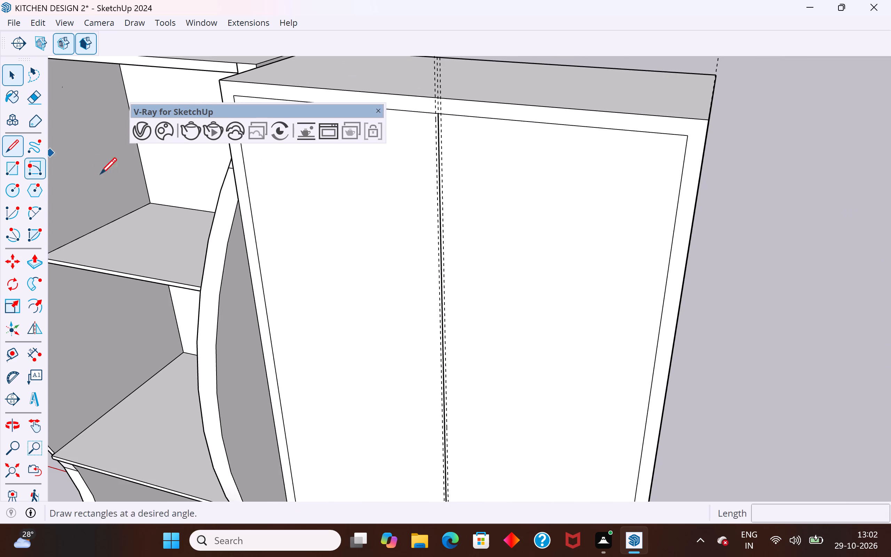
scroll(429, 113, up, 8)
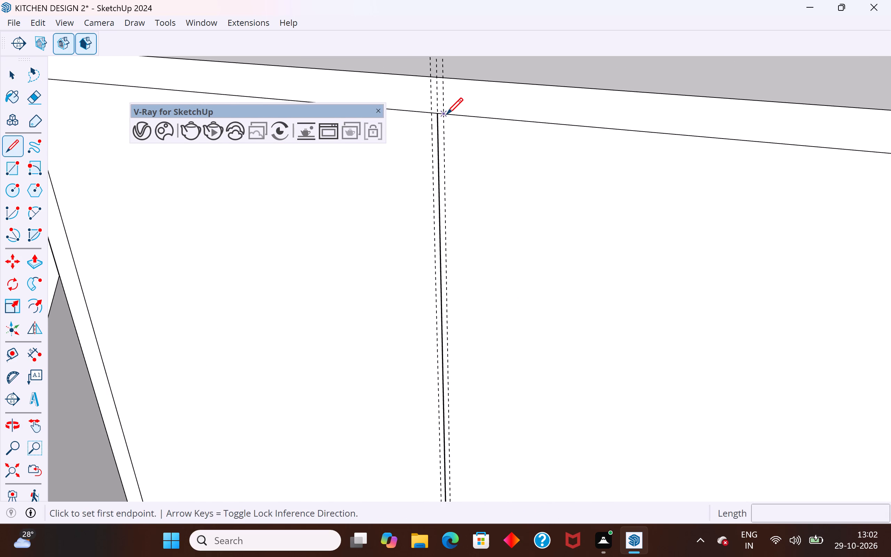
click(447, 114)
scroll(447, 114, down, 20)
scroll(447, 114, down, 1)
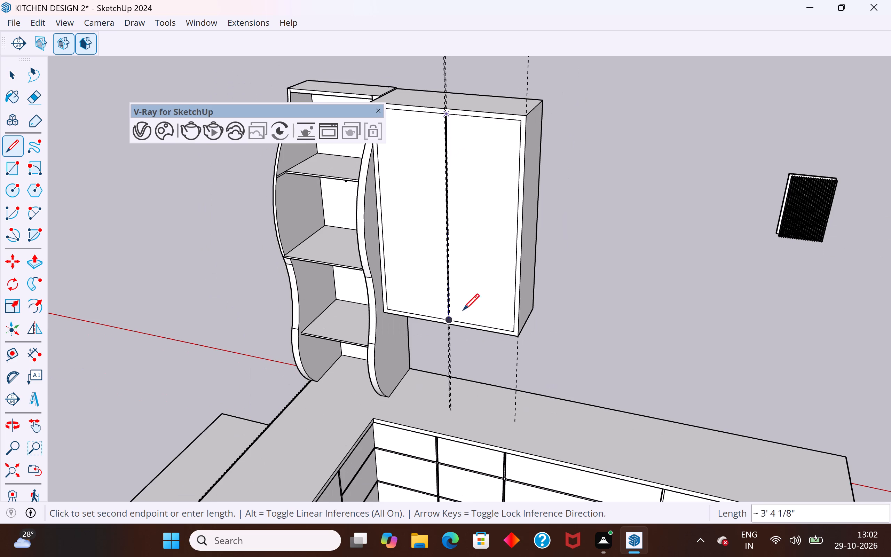
scroll(459, 324, up, 14)
scroll(422, 308, up, 4)
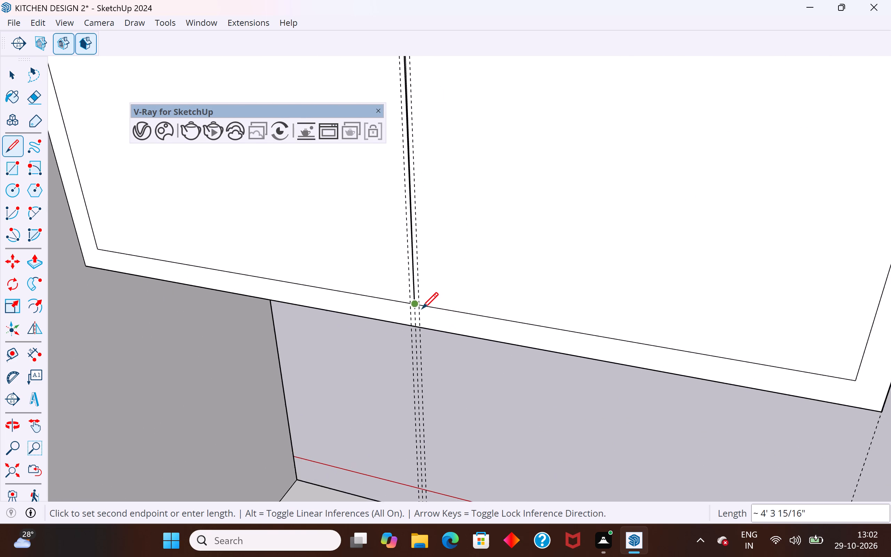
scroll(422, 308, up, 3)
click(424, 303)
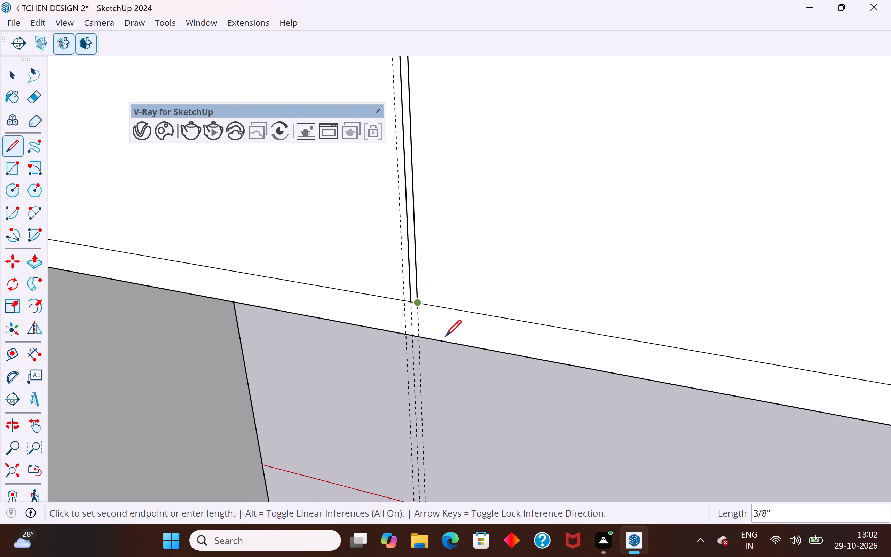
scroll(471, 399, down, 8)
key(Escape)
Draw a vertical line about 4' 4" long on the cabinet front along the 0.2" guide toward the shelf unit, spanning the inner border.
middle_drag(503, 404, 696, 378)
scroll(533, 168, up, 17)
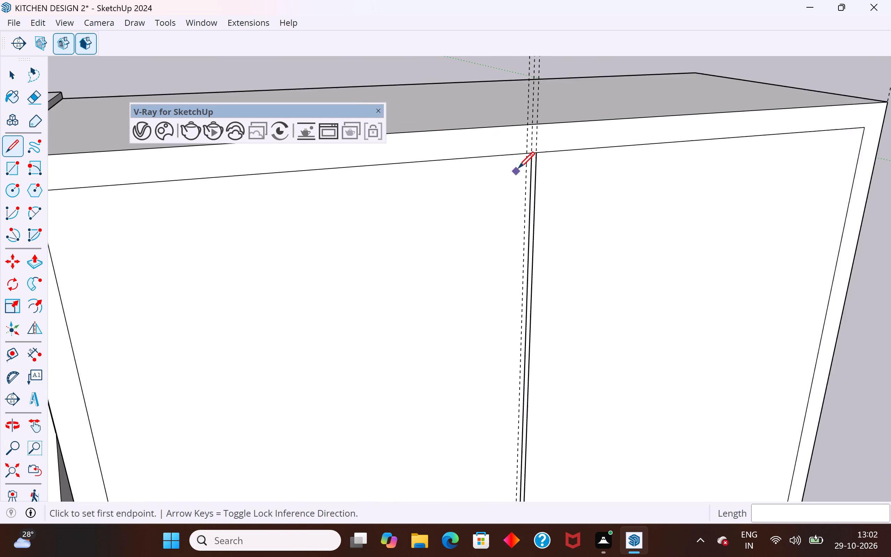
scroll(518, 168, up, 4)
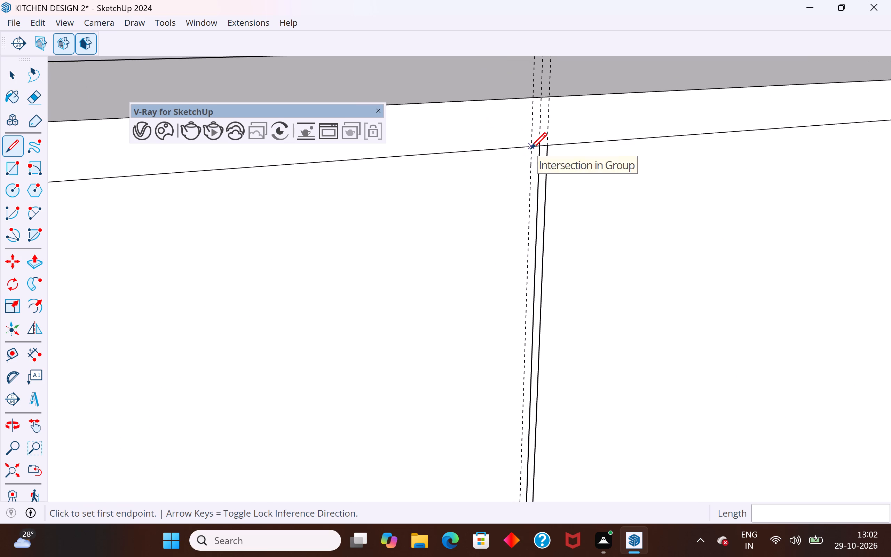
click(530, 149)
scroll(530, 149, down, 20)
scroll(530, 149, down, 6)
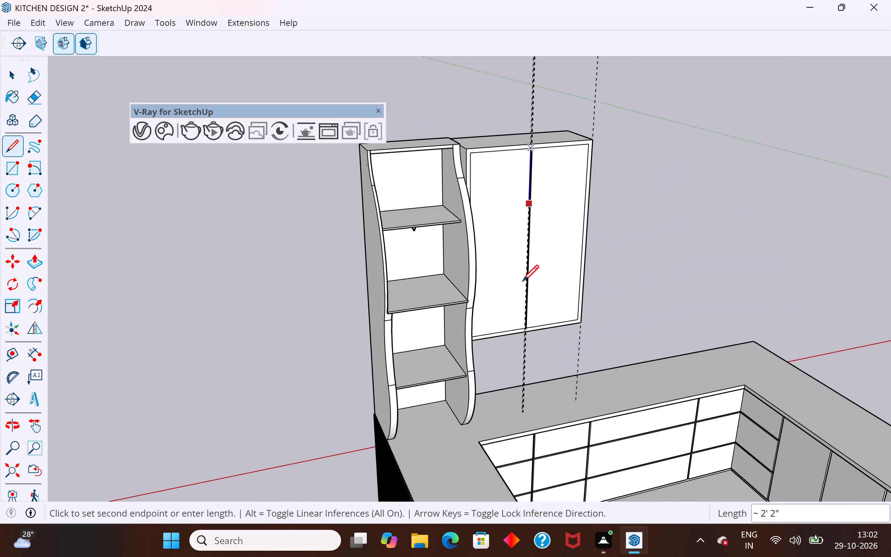
scroll(515, 347, up, 8)
scroll(493, 371, down, 3)
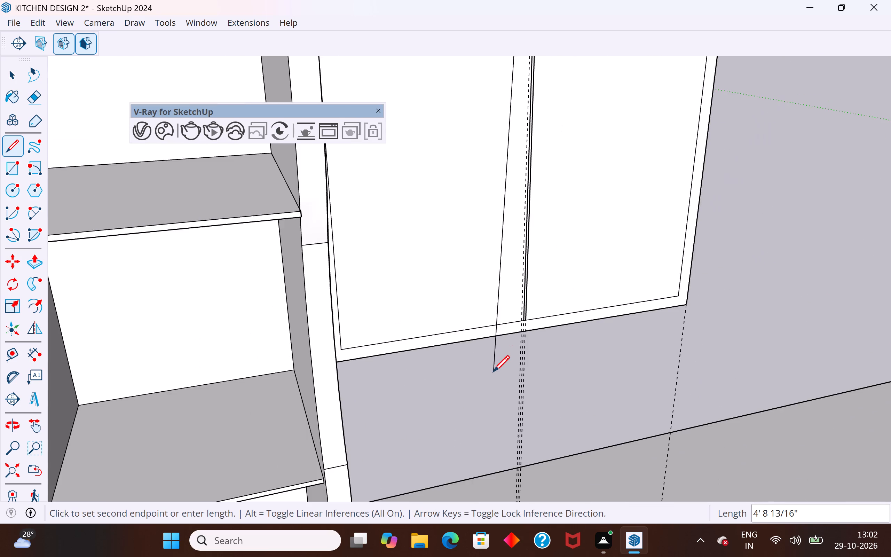
scroll(502, 355, up, 2)
scroll(549, 270, up, 3)
click(546, 274)
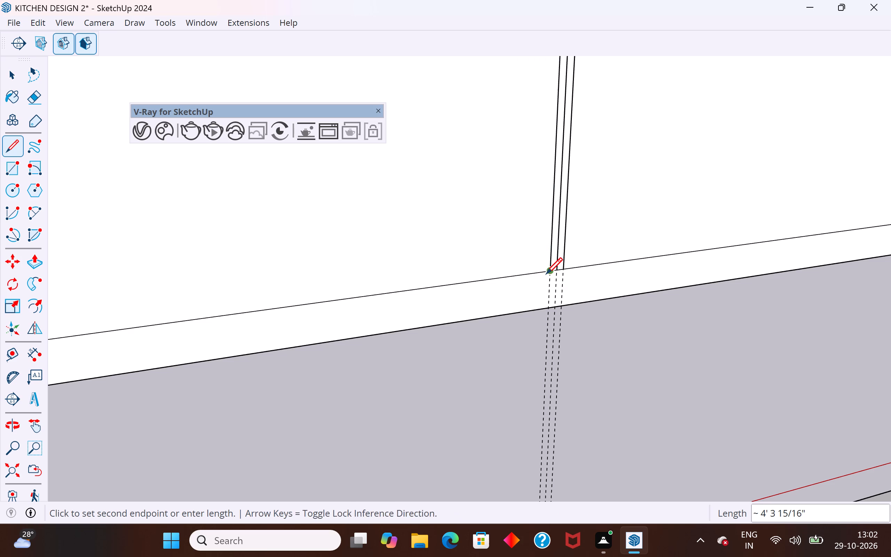
Delete the three guides at the middle of the cabinet front and the guide along the cabinet's outer vertical edge.
click(13, 67)
drag(582, 342, 518, 395)
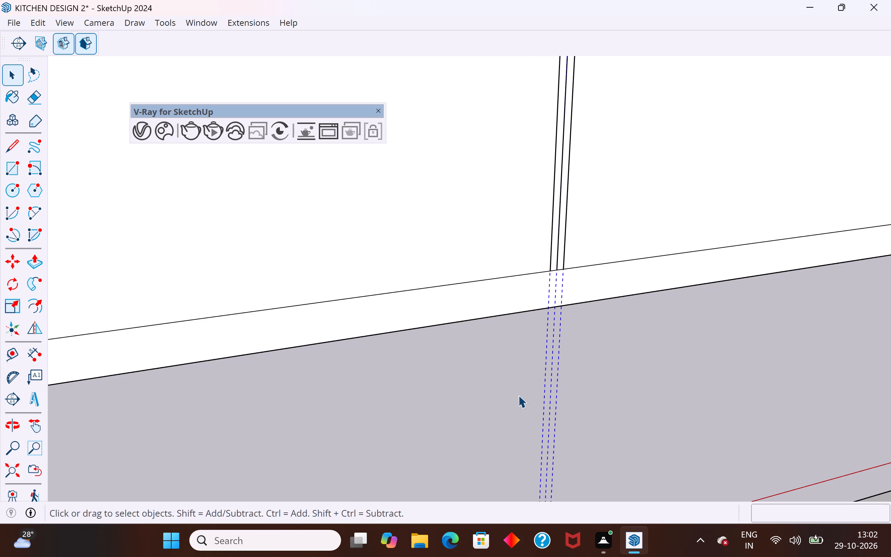
key(Delete)
scroll(512, 409, down, 6)
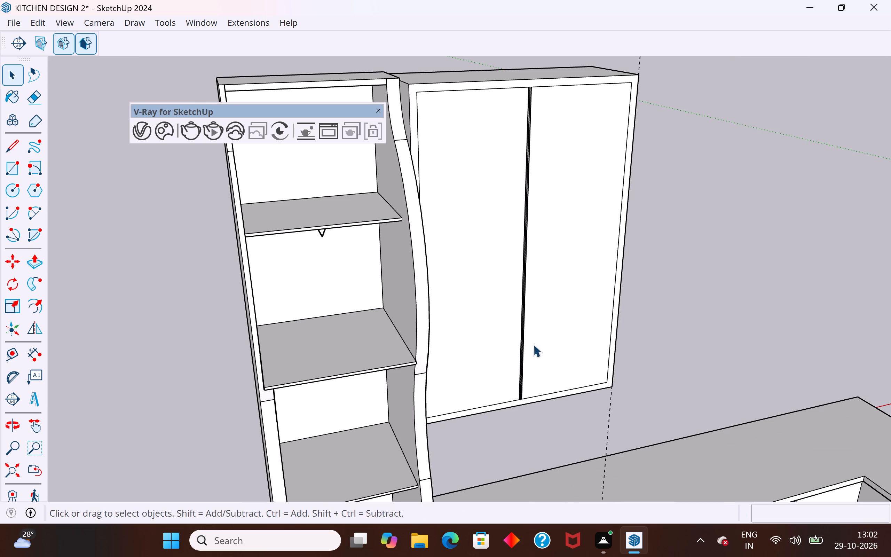
middle_drag(547, 198, 522, 208)
scroll(479, 303, down, 1)
drag(616, 403, 591, 418)
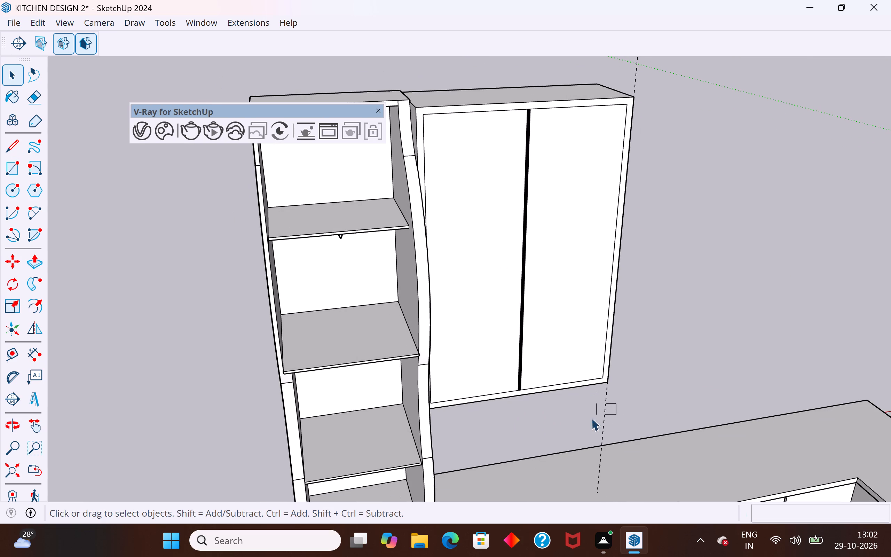
drag(591, 418, 588, 420)
key(Delete)
Delete the middle line on the cabinet front, keeping the two lines that form the door gap.
scroll(515, 72, up, 3)
click(551, 221)
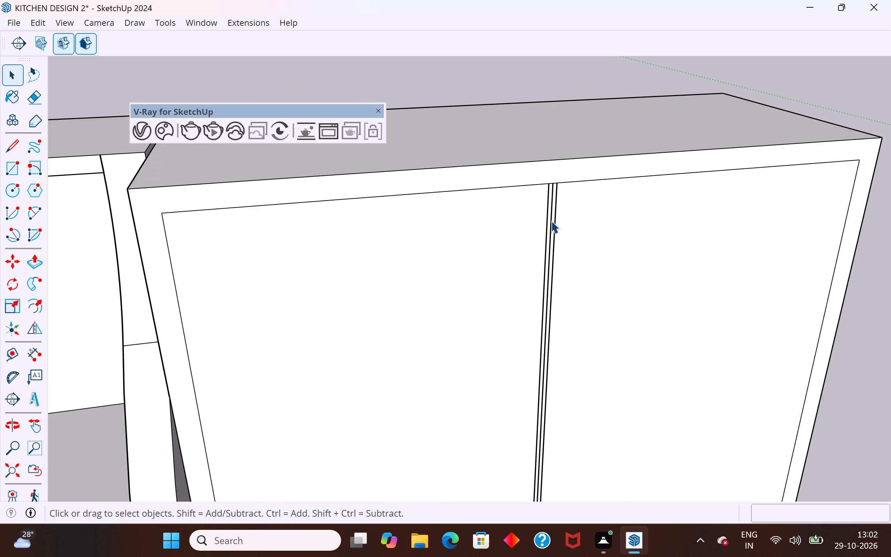
key(Delete)
Examine the wall cabinet doors and the overall kitchen layout from several angles.
scroll(551, 221, down, 6)
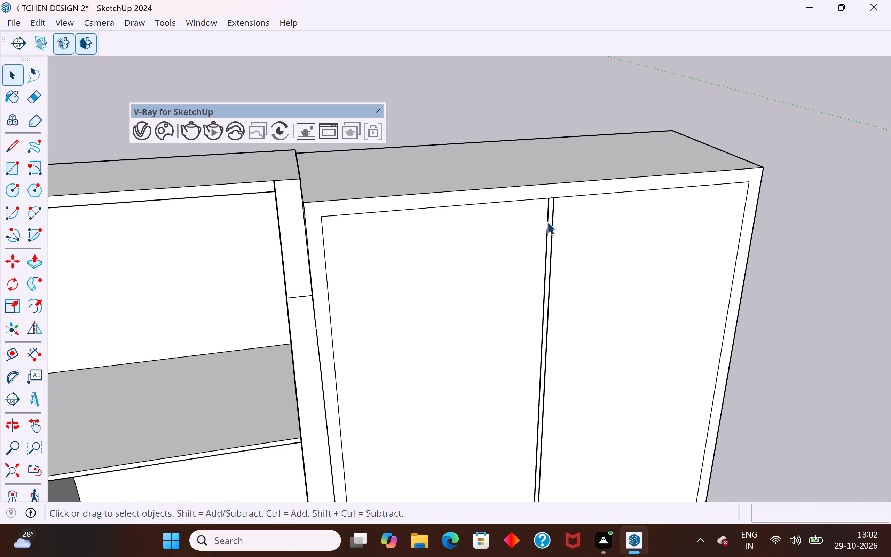
scroll(546, 222, down, 5)
middle_drag(581, 292, 444, 292)
scroll(473, 193, down, 3)
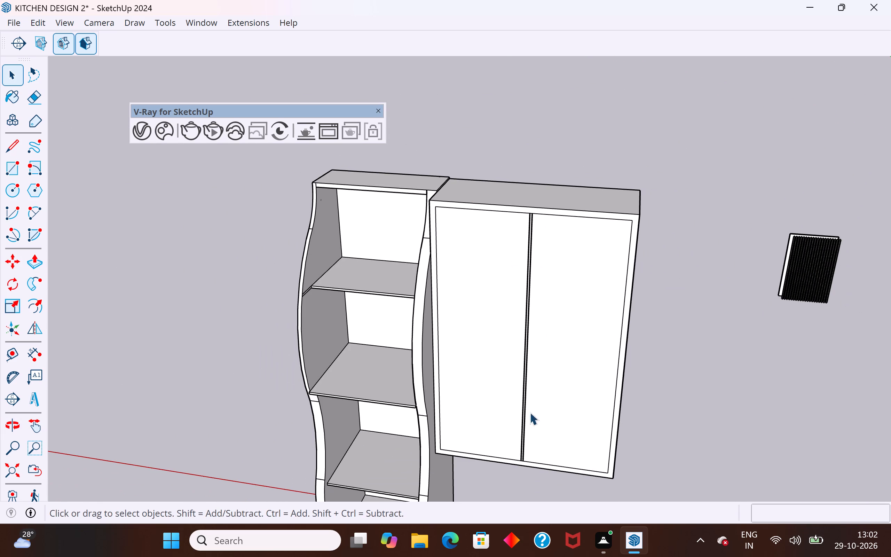
middle_drag(511, 336, 623, 338)
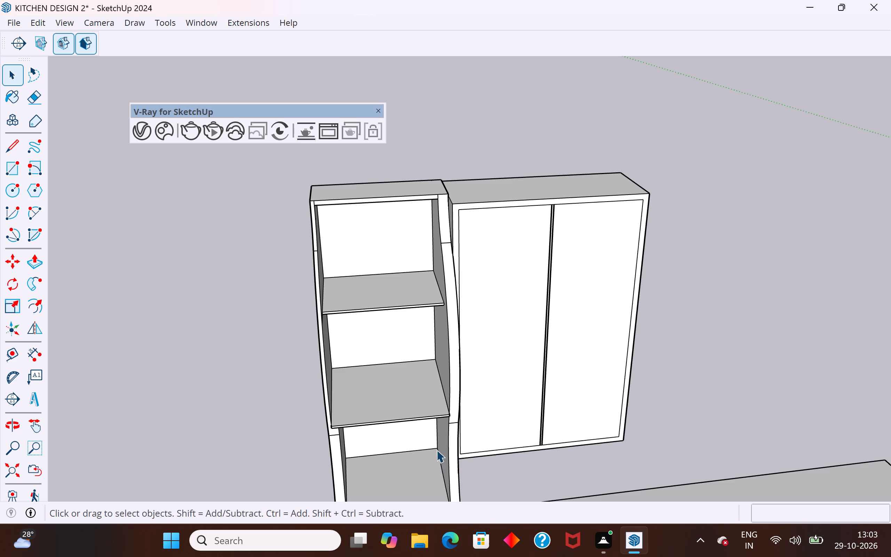
scroll(481, 438, down, 8)
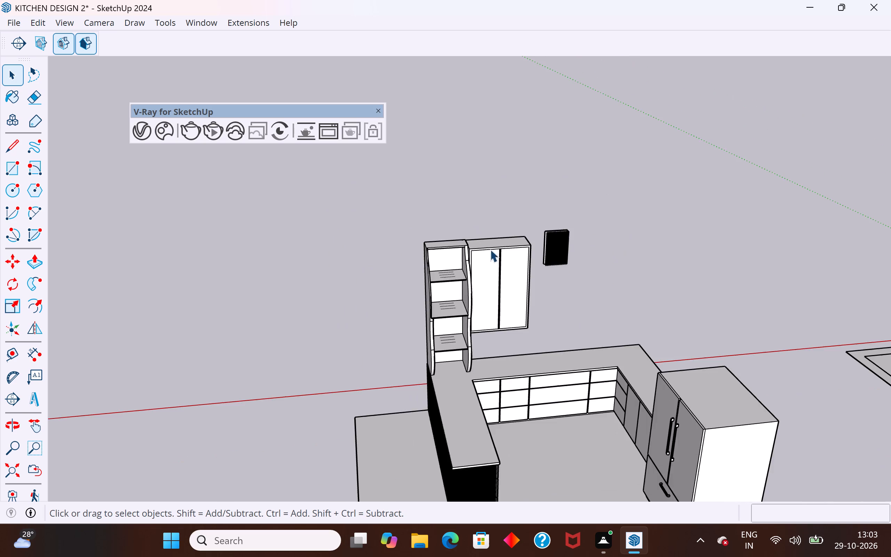
middle_drag(539, 298, 554, 223)
scroll(375, 372, down, 2)
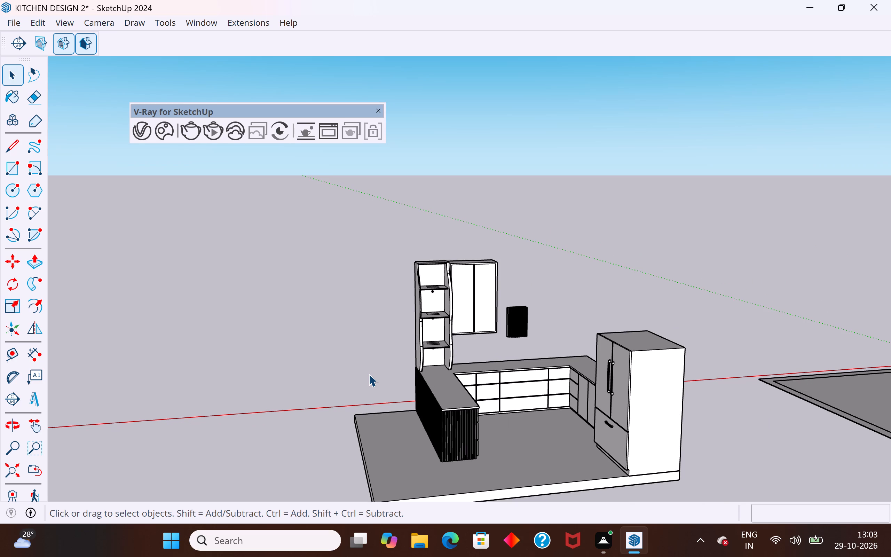
middle_drag(565, 401, 533, 451)
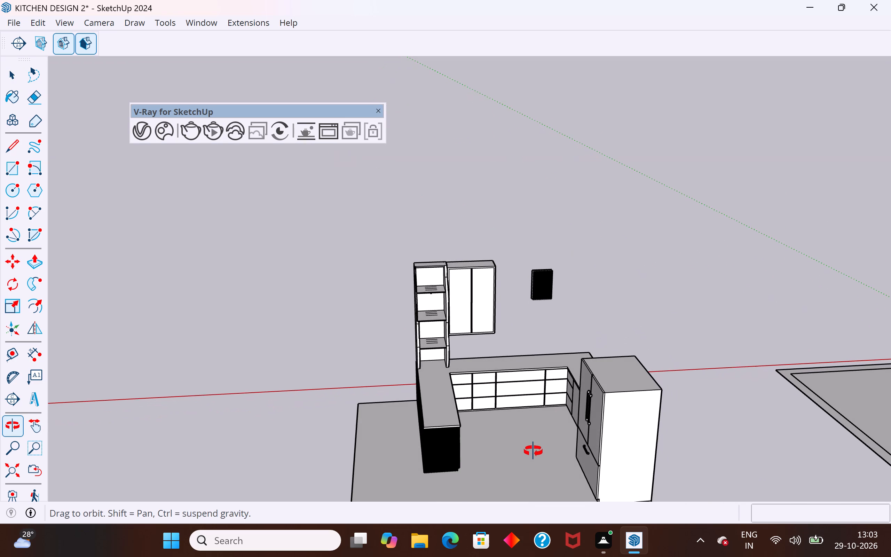
middle_drag(533, 451, 534, 451)
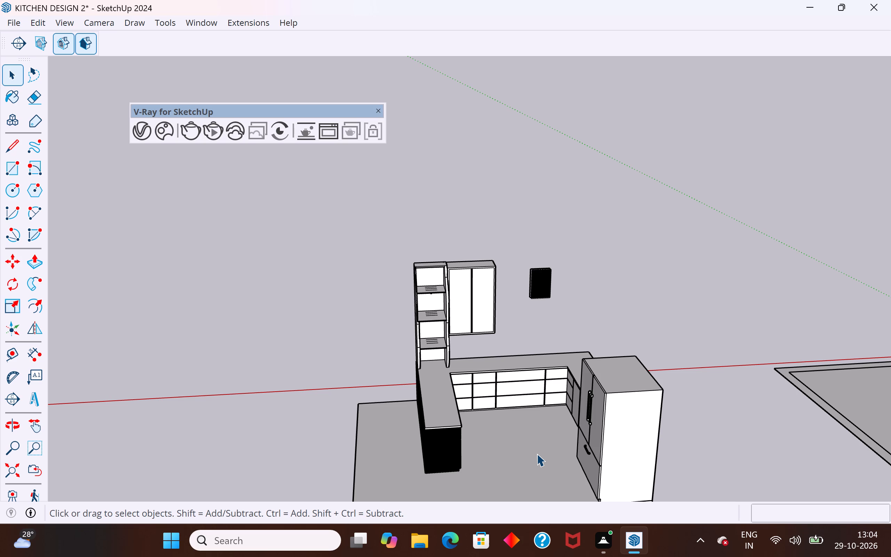
middle_drag(374, 275, 573, 266)
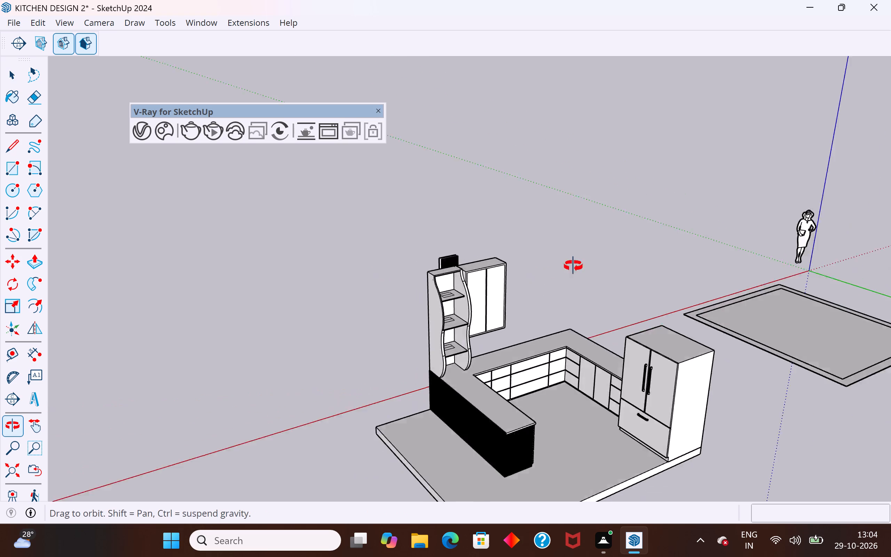
middle_drag(573, 266, 585, 263)
scroll(311, 247, down, 4)
middle_drag(511, 422, 599, 422)
scroll(512, 270, down, 3)
scroll(553, 317, up, 2)
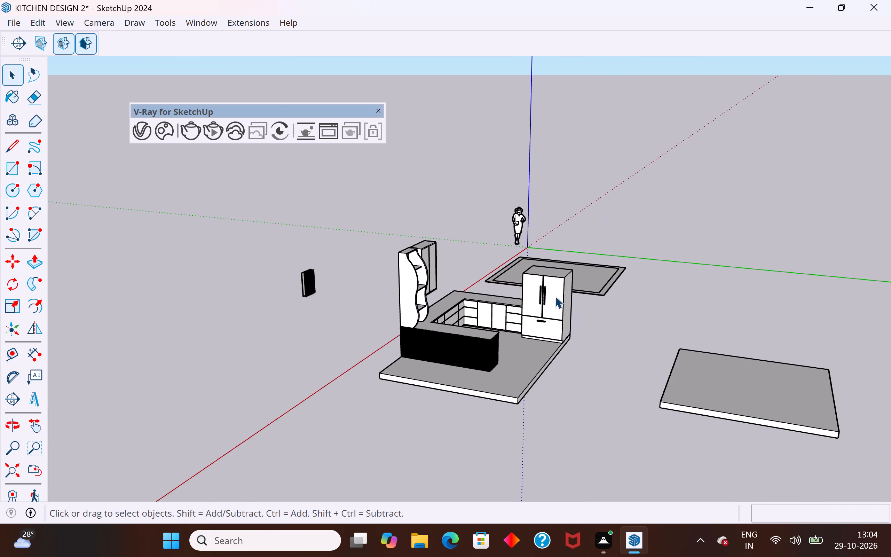
Copy the handle of the fridge door farther from the counter onto the wall cabinet's outer door, about 10' 10" away, beside the gap.
scroll(555, 296, up, 9)
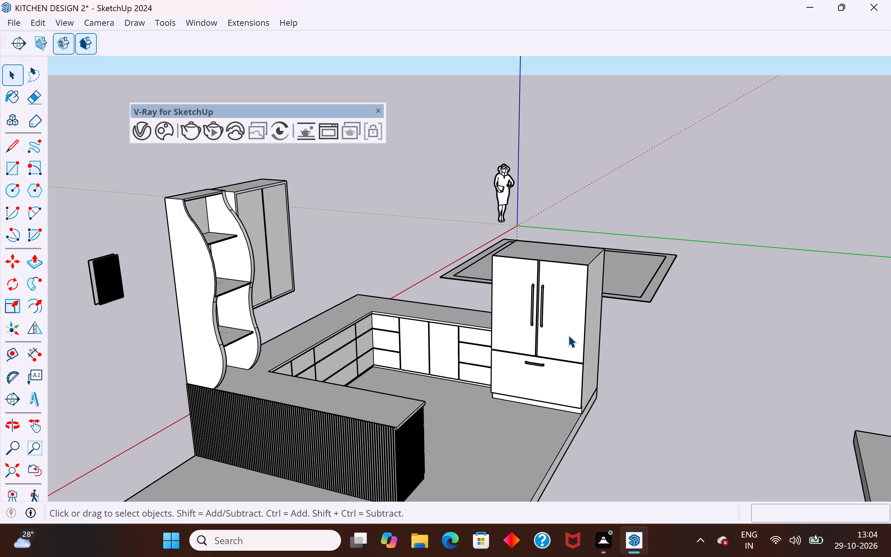
scroll(542, 303, up, 3)
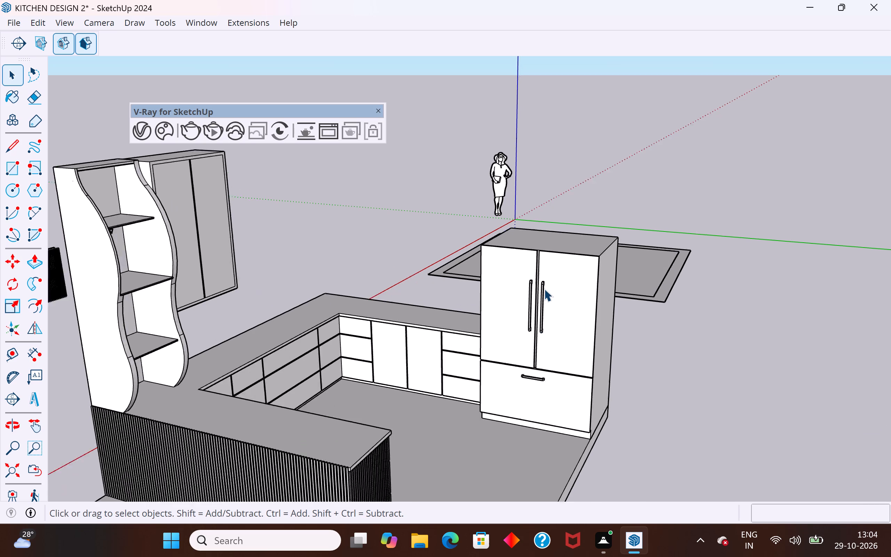
scroll(544, 289, up, 10)
click(540, 285)
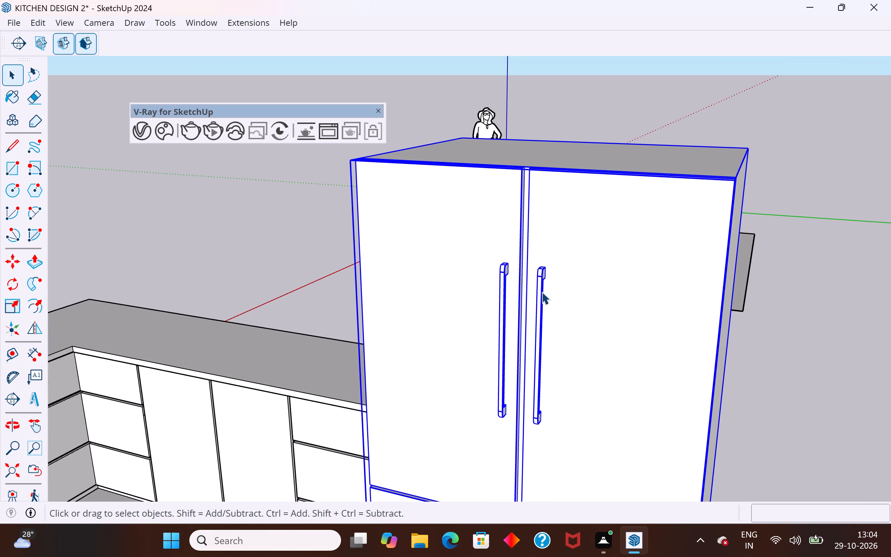
click(542, 292)
double_click(542, 297)
click(541, 303)
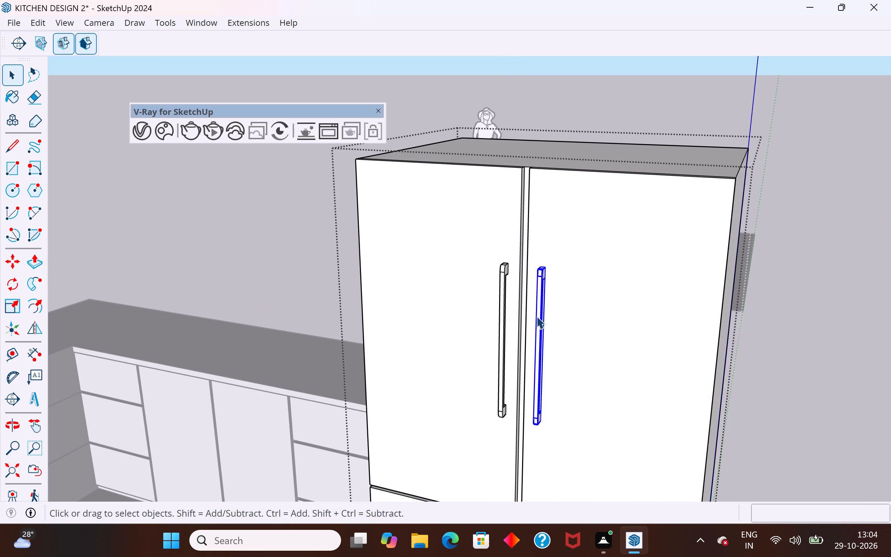
key(m)
ctrl+click(540, 423)
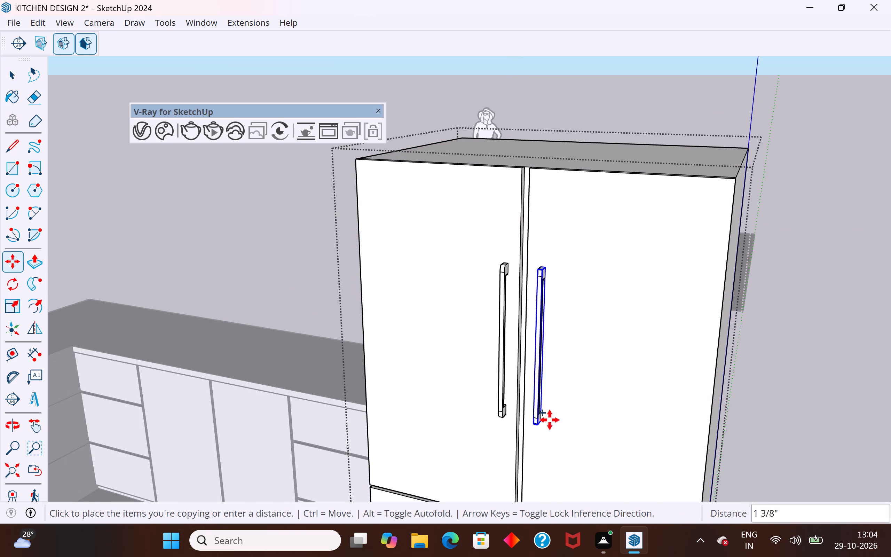
scroll(701, 394, down, 11)
middle_drag(387, 356, 268, 375)
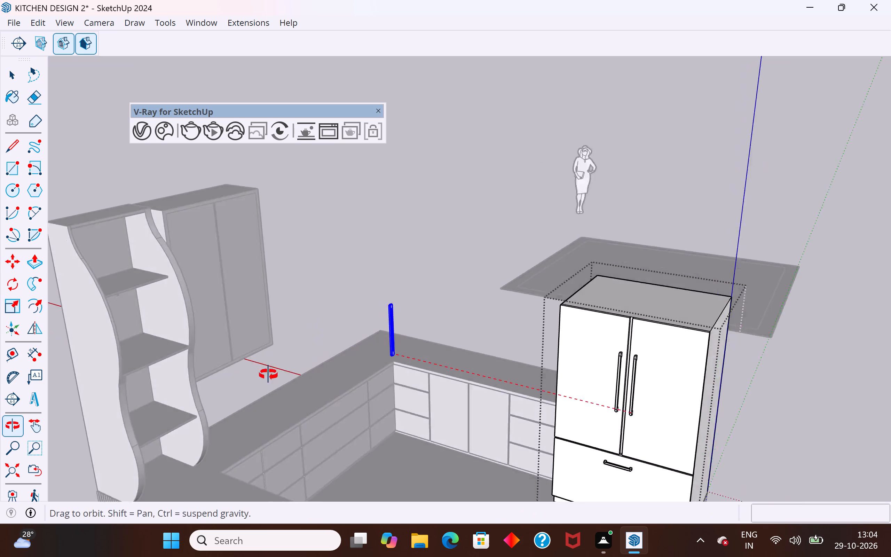
middle_drag(268, 375, 134, 376)
click(300, 287)
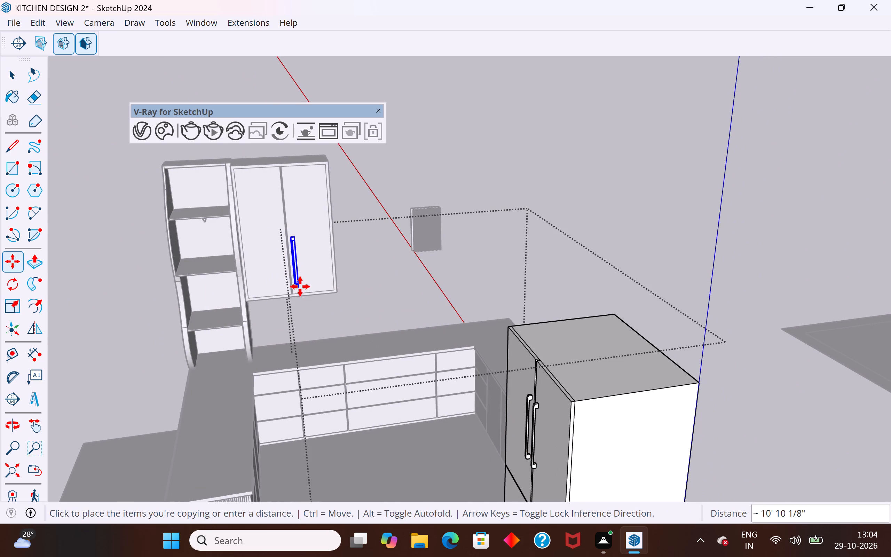
click(10, 81)
click(72, 158)
Explode the group that contains the copied handle on the wall cabinet door.
scroll(295, 272, up, 4)
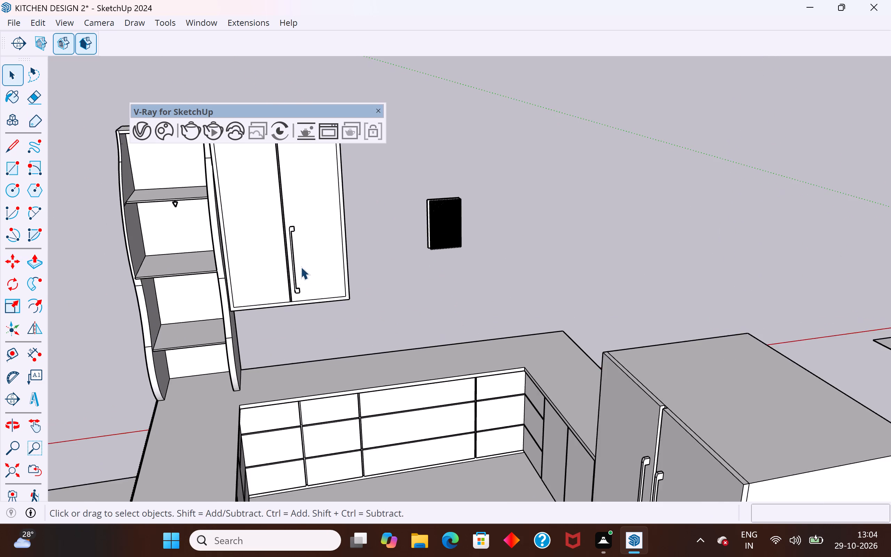
middle_drag(313, 271, 244, 288)
scroll(298, 257, up, 8)
click(285, 308)
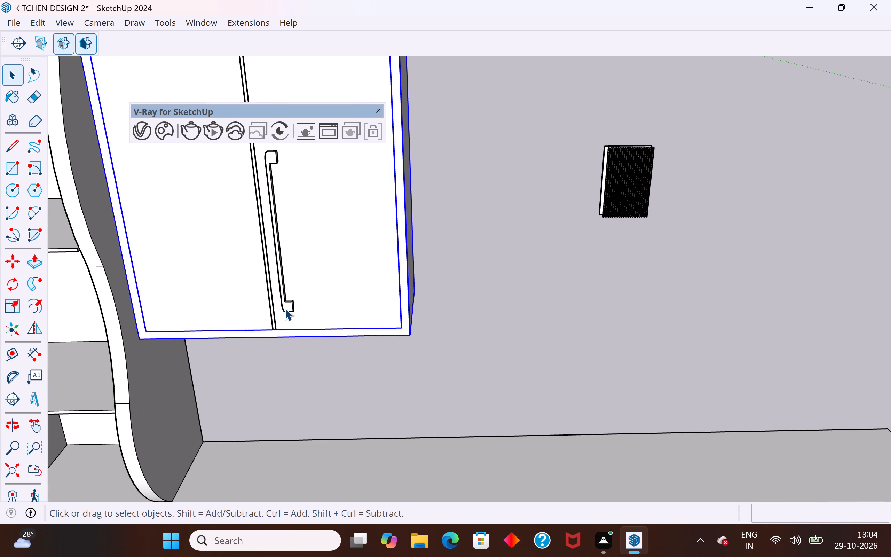
click(443, 285)
click(285, 300)
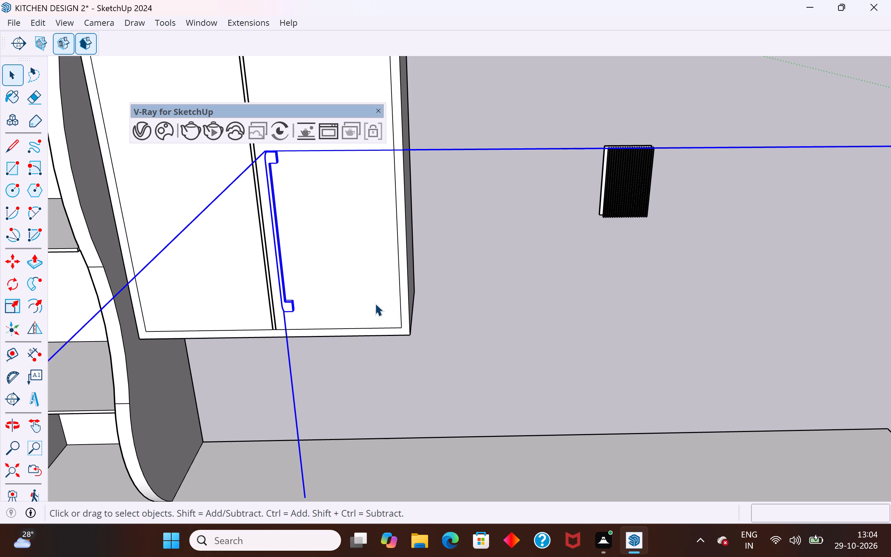
right_click(286, 311)
click(352, 101)
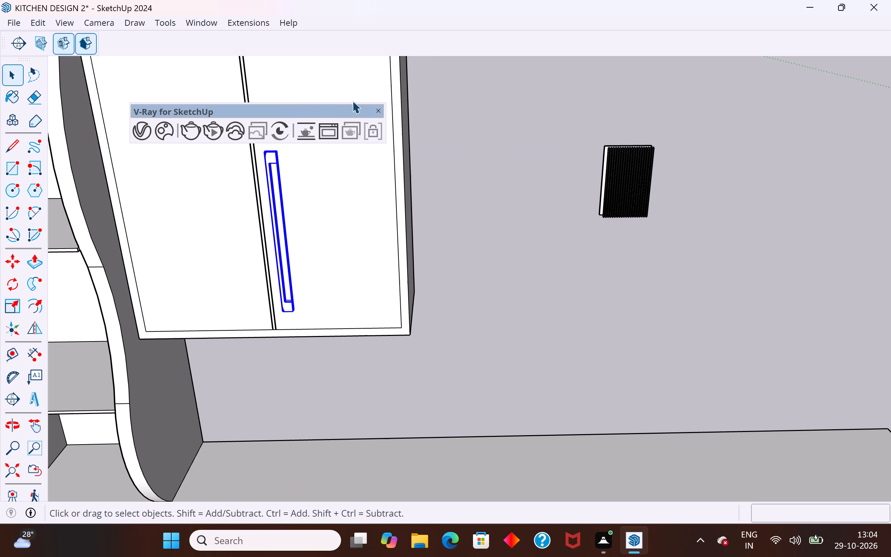
Copy the cabinet door handle about 2' 7" outward to the empty space beside the wall cabinet.
key(m)
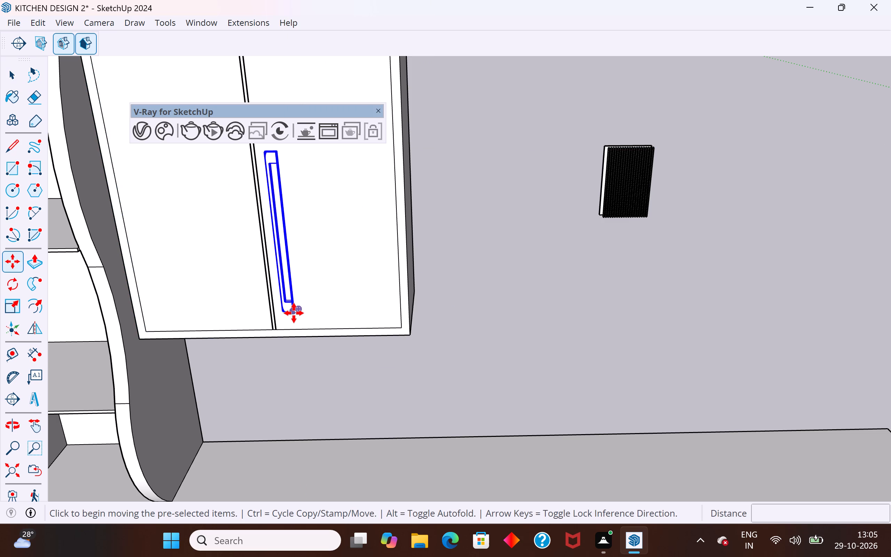
ctrl+click(294, 314)
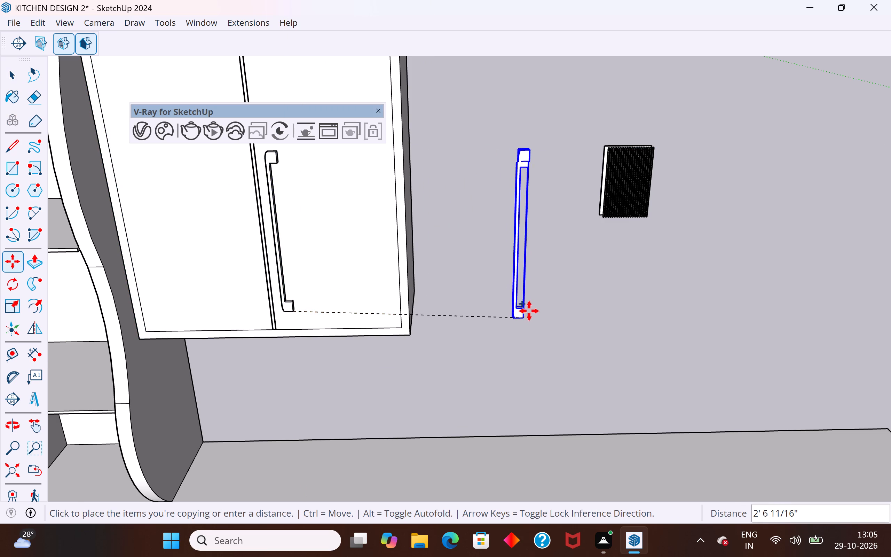
click(529, 310)
Delete the handle on the wall cabinet door, keeping the copy beside the cabinet.
click(18, 76)
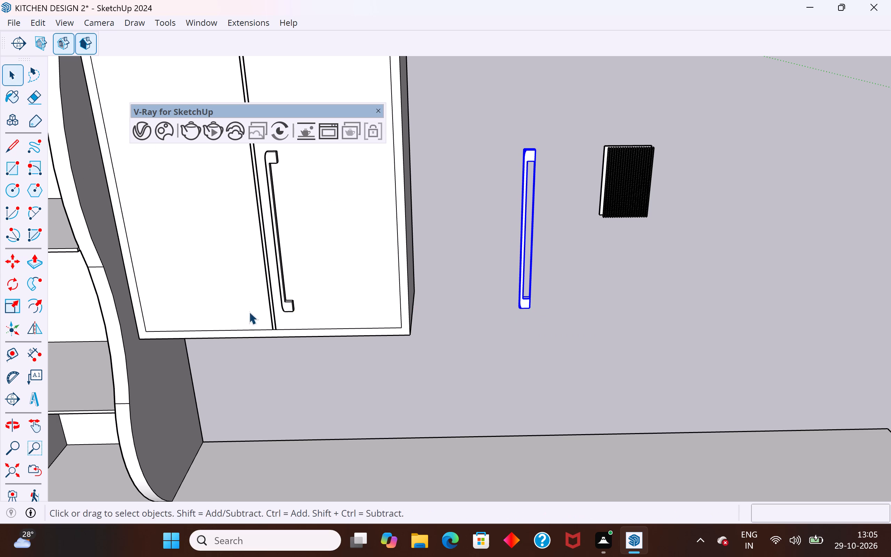
click(291, 310)
key(Delete)
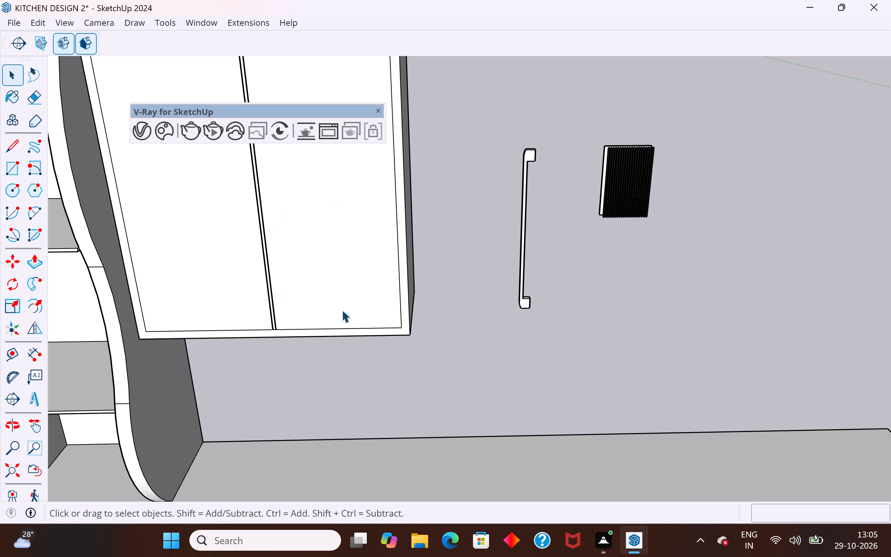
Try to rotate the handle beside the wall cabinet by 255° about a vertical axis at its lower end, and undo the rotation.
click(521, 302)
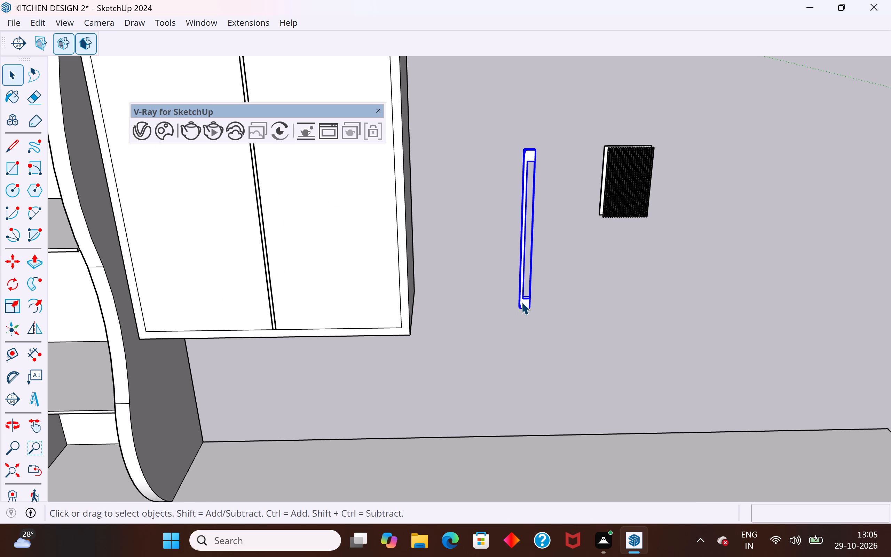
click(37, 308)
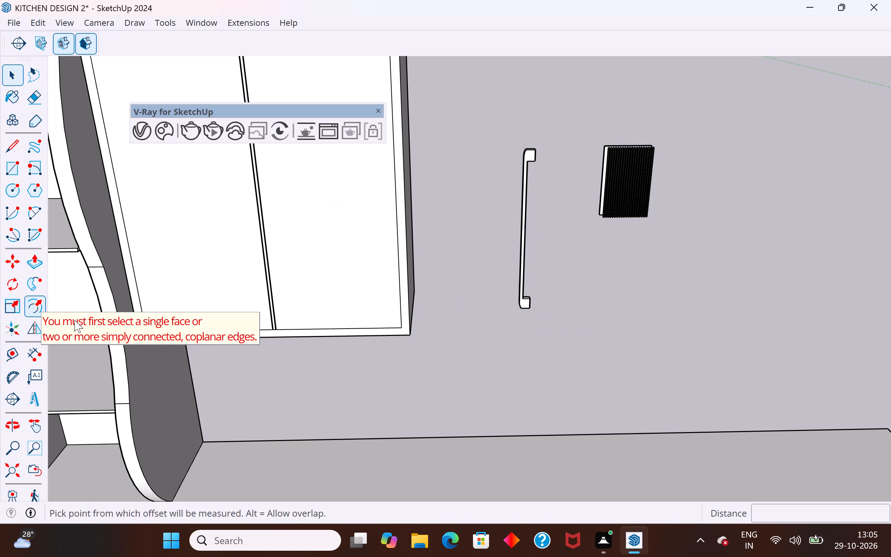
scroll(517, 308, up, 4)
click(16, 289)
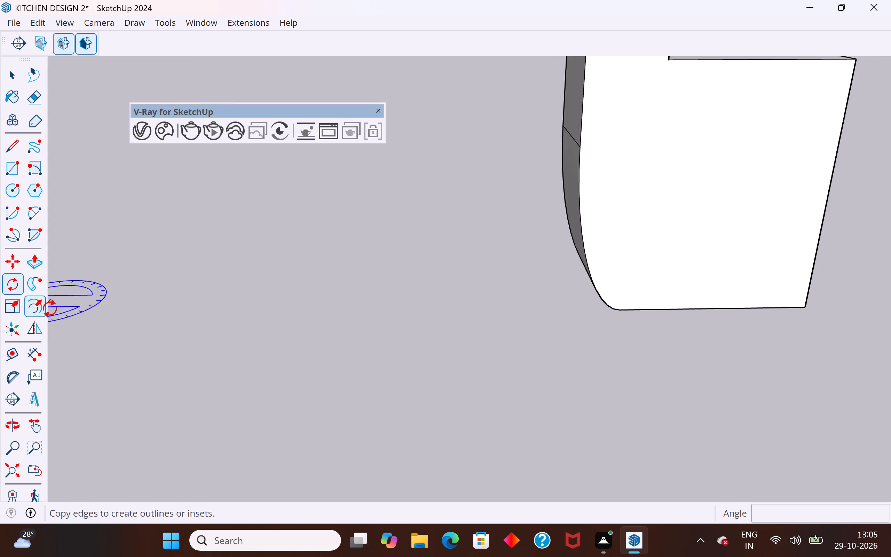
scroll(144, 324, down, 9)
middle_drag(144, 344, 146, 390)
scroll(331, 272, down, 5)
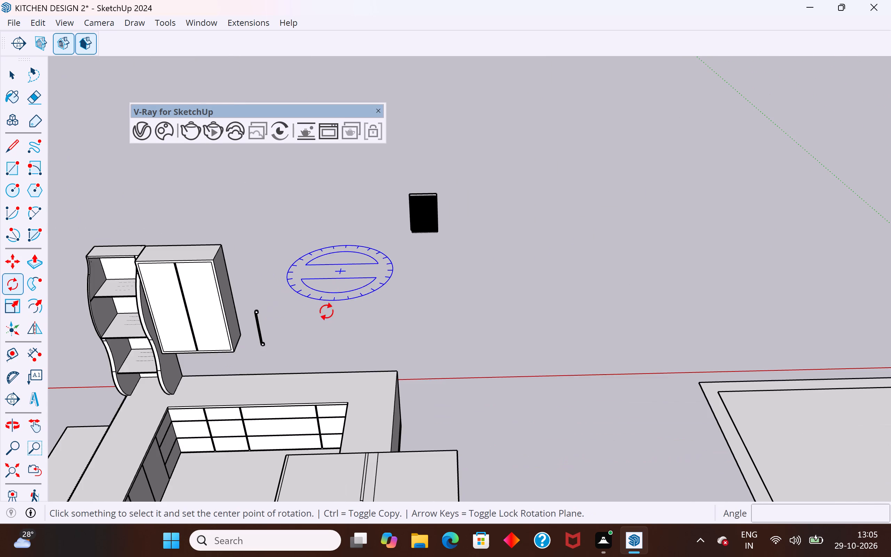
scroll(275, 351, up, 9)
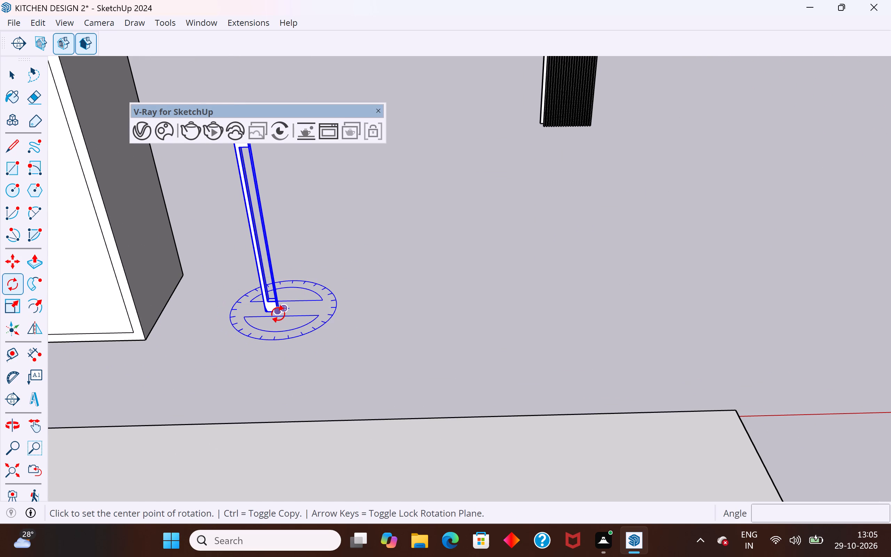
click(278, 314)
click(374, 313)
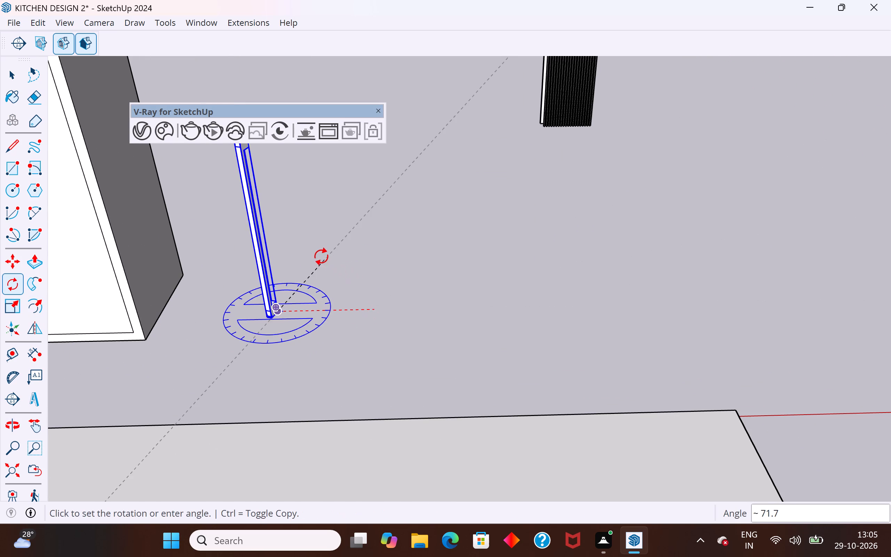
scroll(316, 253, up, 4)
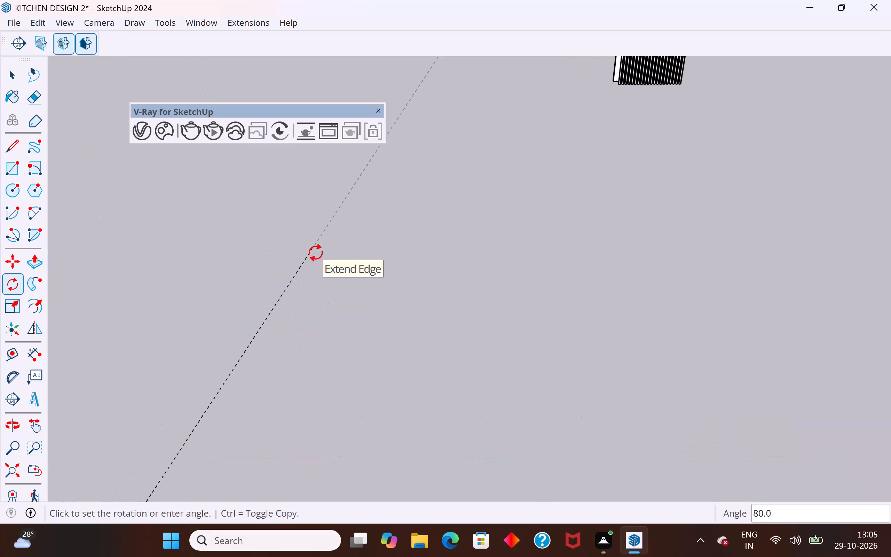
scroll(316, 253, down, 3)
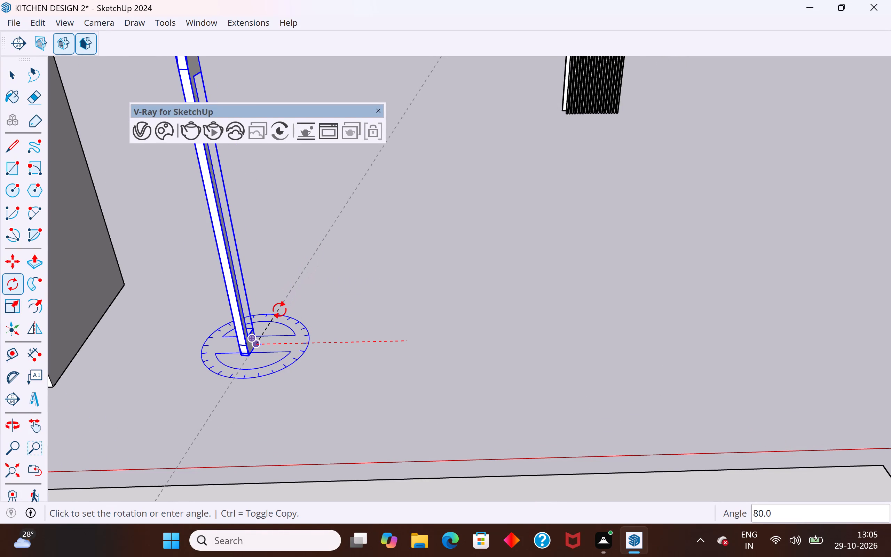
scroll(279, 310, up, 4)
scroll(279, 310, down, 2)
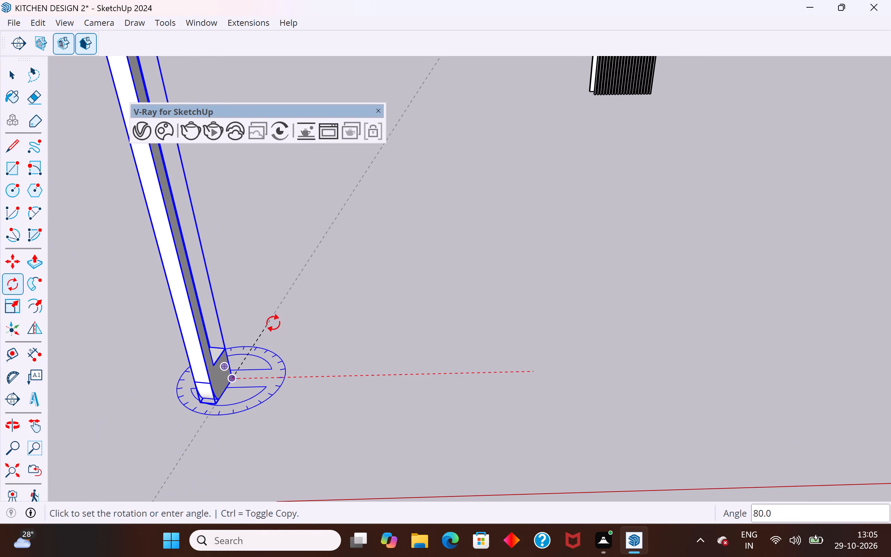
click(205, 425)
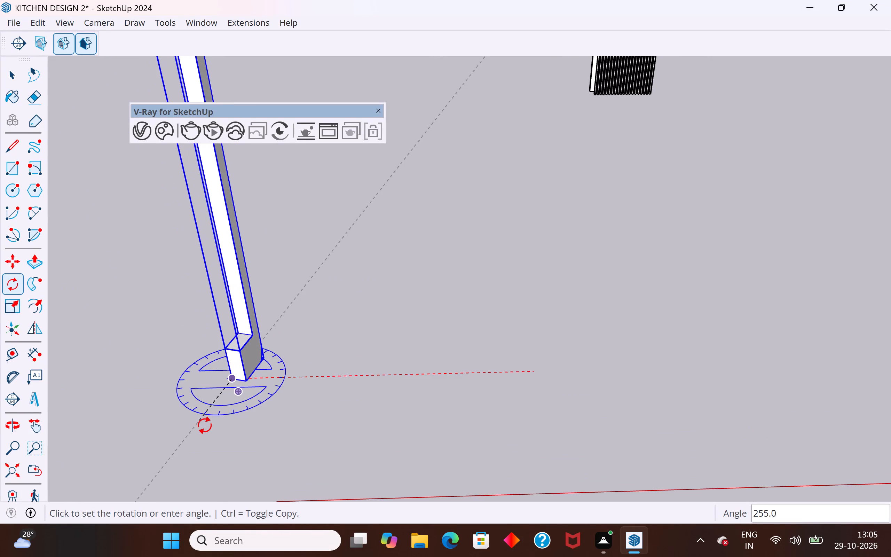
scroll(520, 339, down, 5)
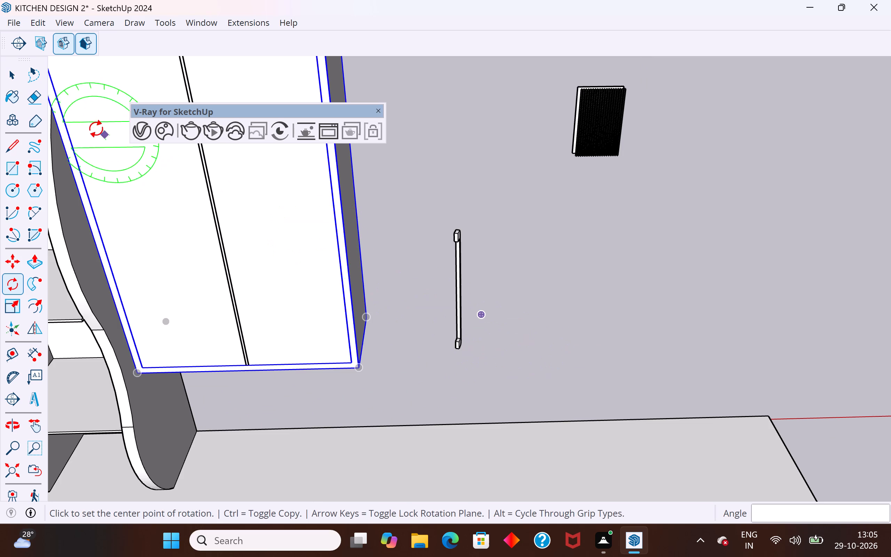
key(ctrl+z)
Rotate the handle beside the wall cabinet by 90° about a vertical axis through its lower corner.
scroll(455, 343, up, 2)
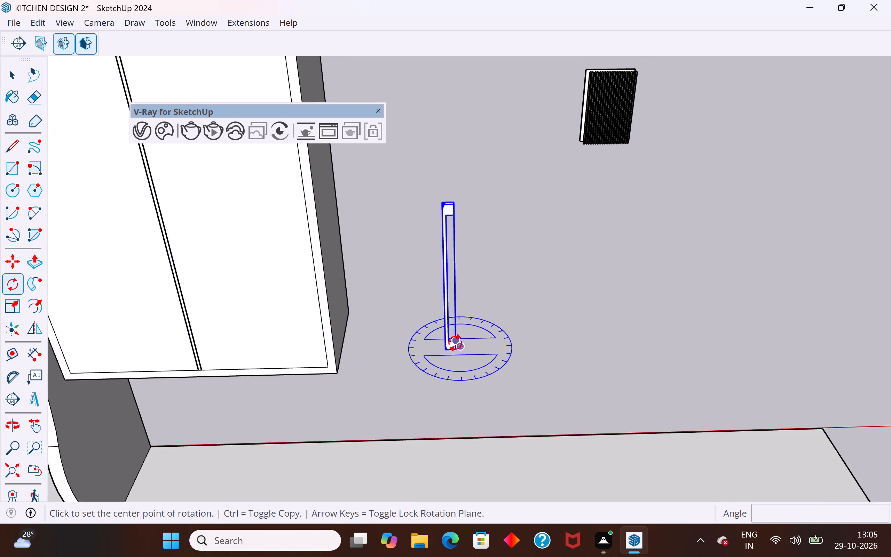
scroll(455, 343, up, 5)
scroll(431, 361, up, 4)
scroll(466, 340, down, 2)
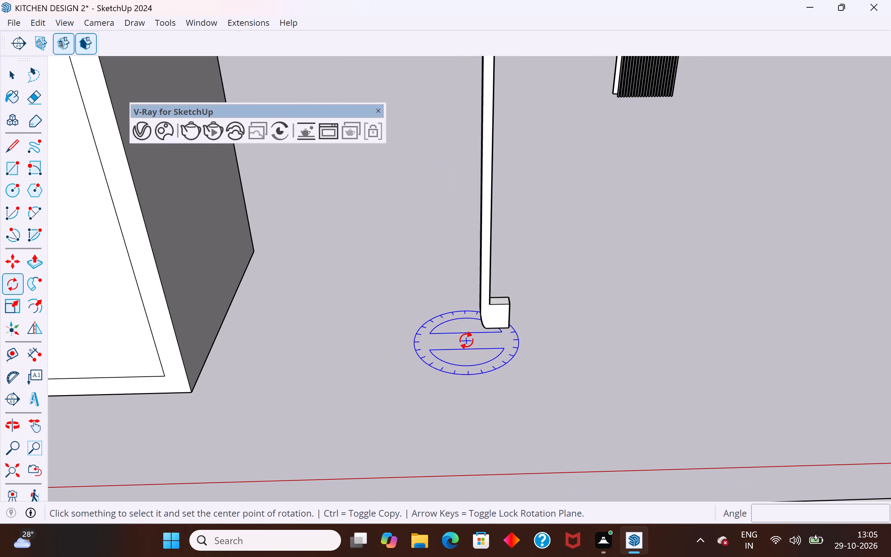
click(510, 331)
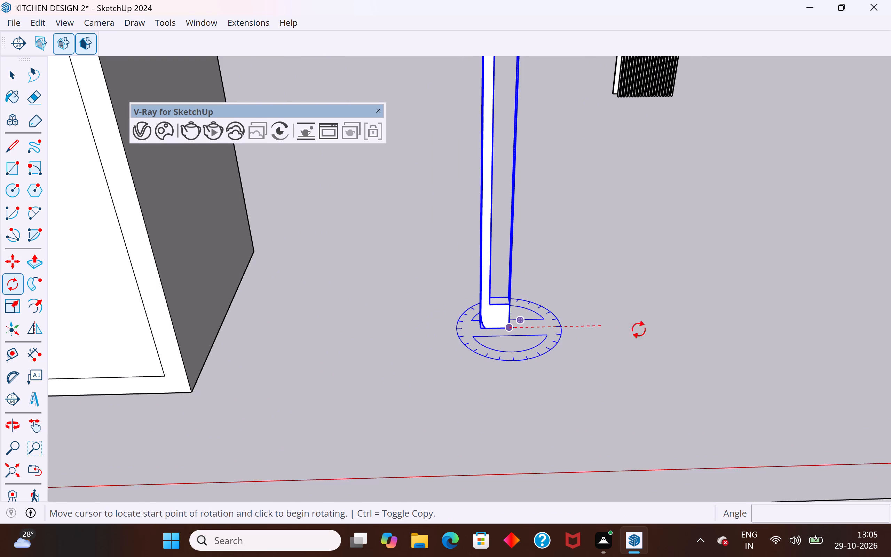
click(688, 332)
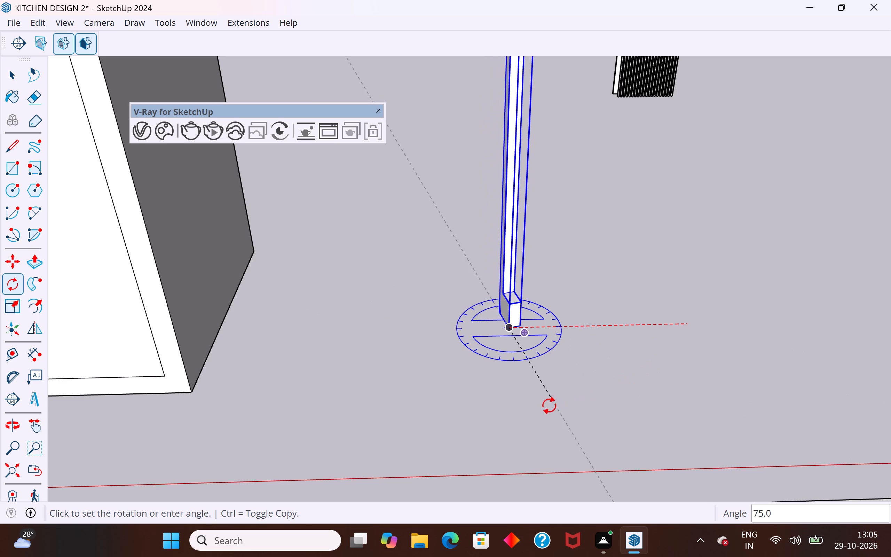
click(525, 408)
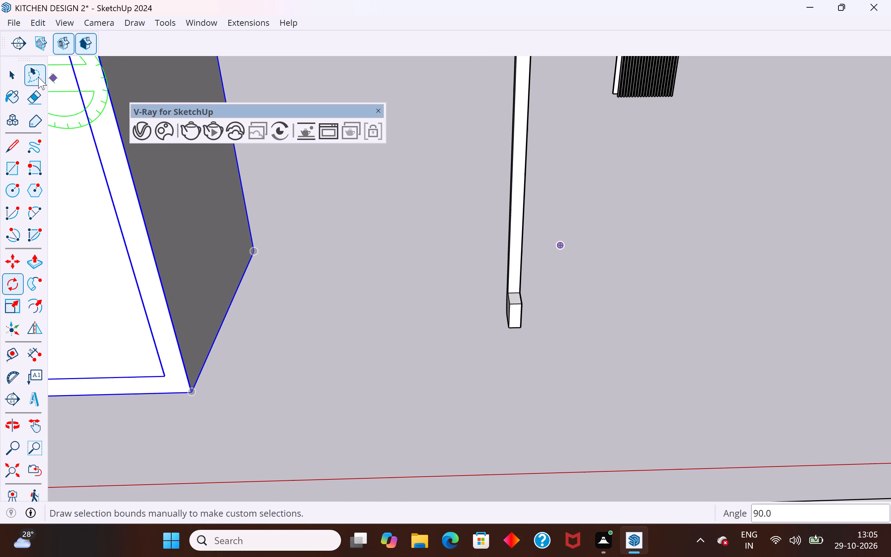
click(10, 78)
click(344, 321)
Shorten the rotated handle by scaling its height from the top to a factor of about 0.65.
scroll(423, 349, down, 5)
middle_drag(454, 320, 344, 321)
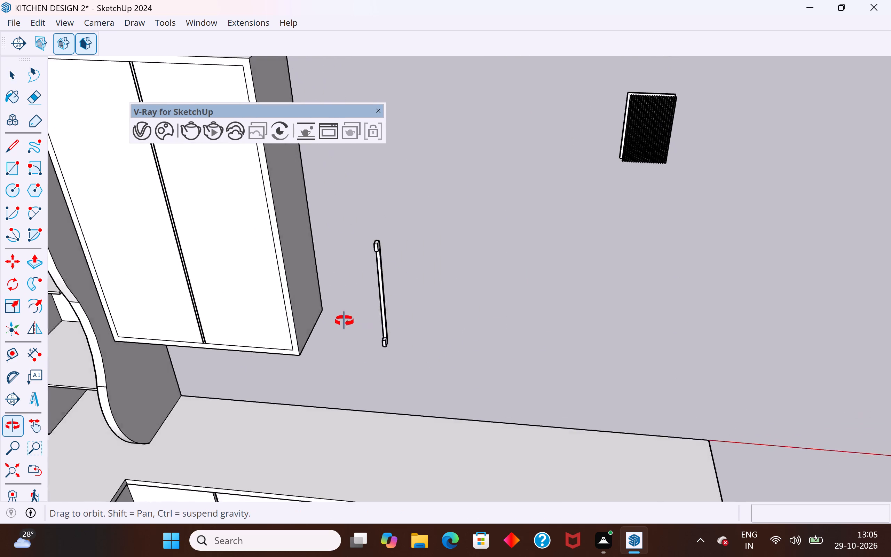
middle_drag(344, 321, 335, 317)
click(286, 304)
key(s)
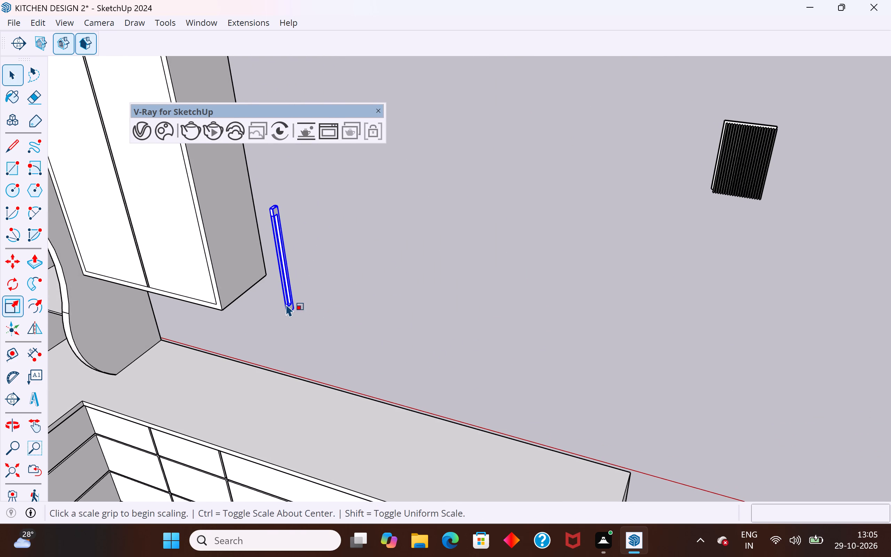
scroll(259, 206, up, 4)
scroll(306, 233, up, 1)
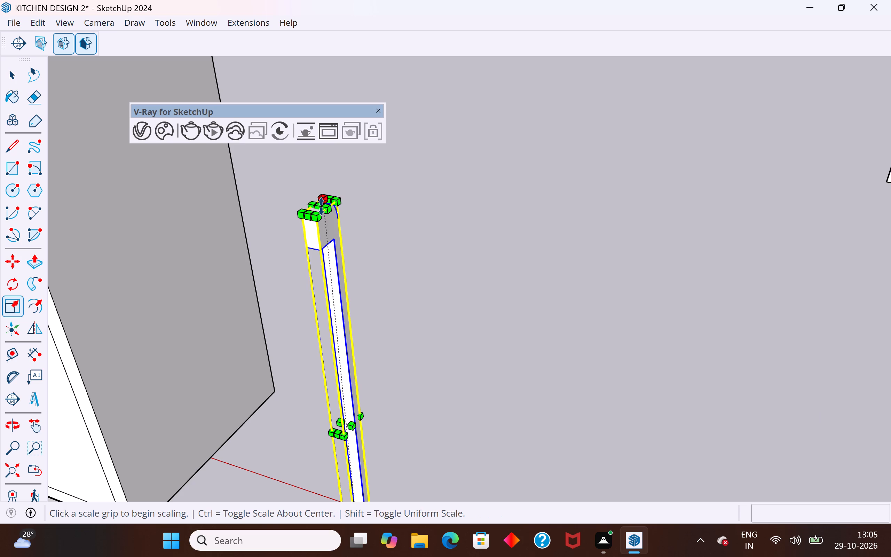
click(321, 208)
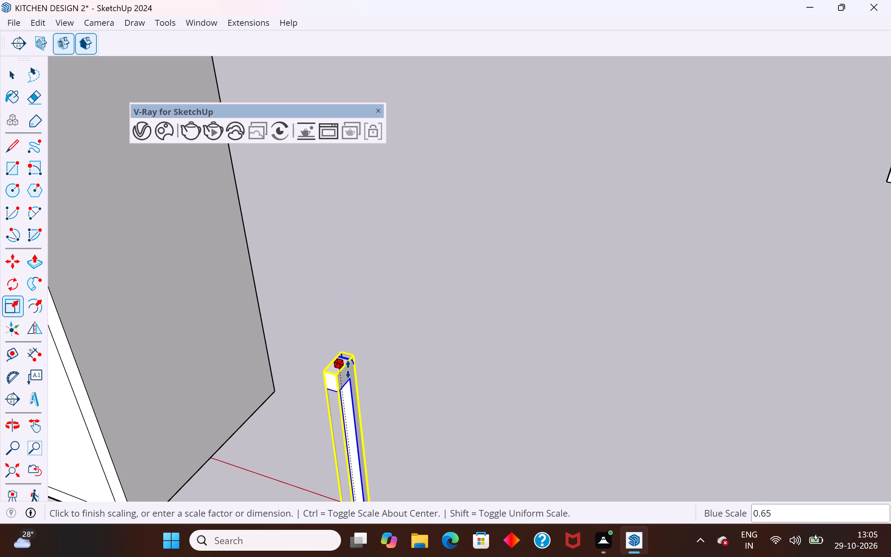
click(348, 369)
Shorten the handle further by scaling its height from the top to a factor of 0.83.
middle_drag(430, 334, 436, 257)
scroll(411, 319, down, 4)
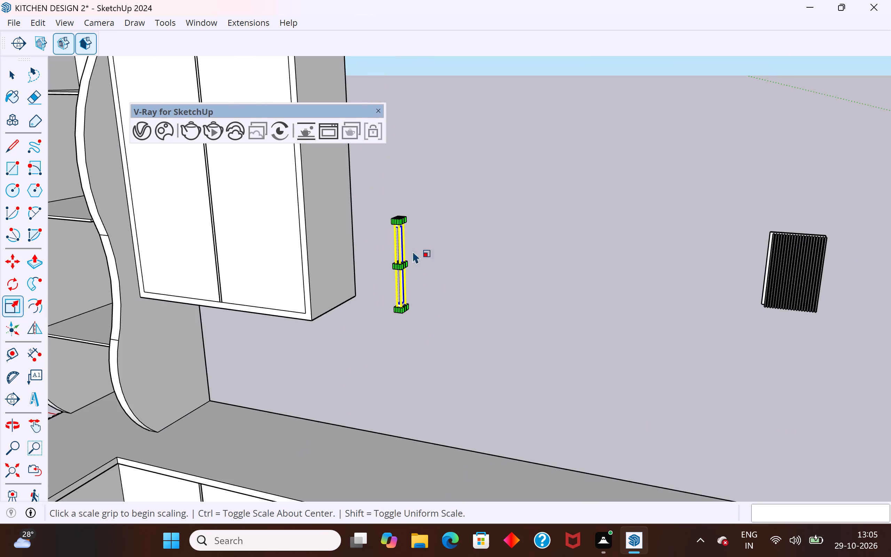
scroll(404, 246, down, 1)
scroll(388, 321, up, 3)
middle_drag(393, 292, 420, 329)
scroll(401, 193, down, 3)
scroll(467, 257, down, 2)
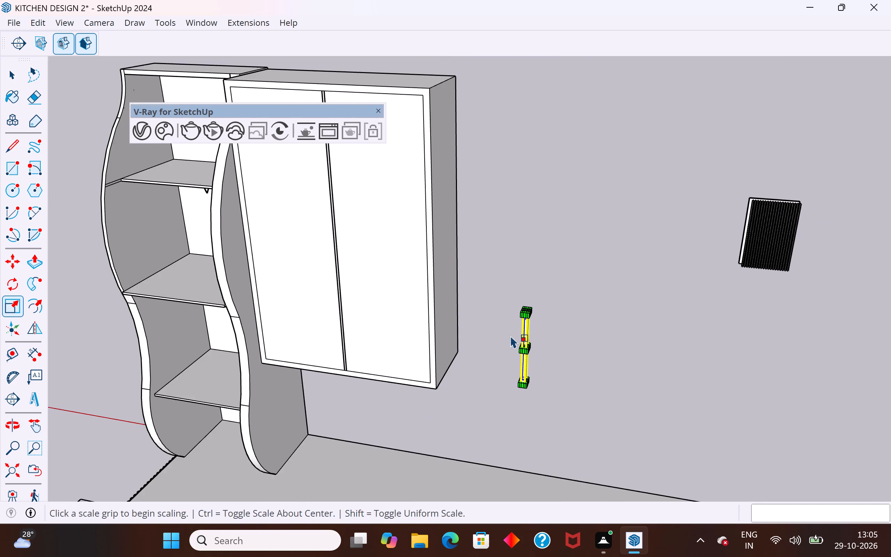
scroll(511, 337, up, 2)
middle_drag(528, 346, 503, 325)
scroll(500, 316, down, 1)
scroll(432, 223, up, 1)
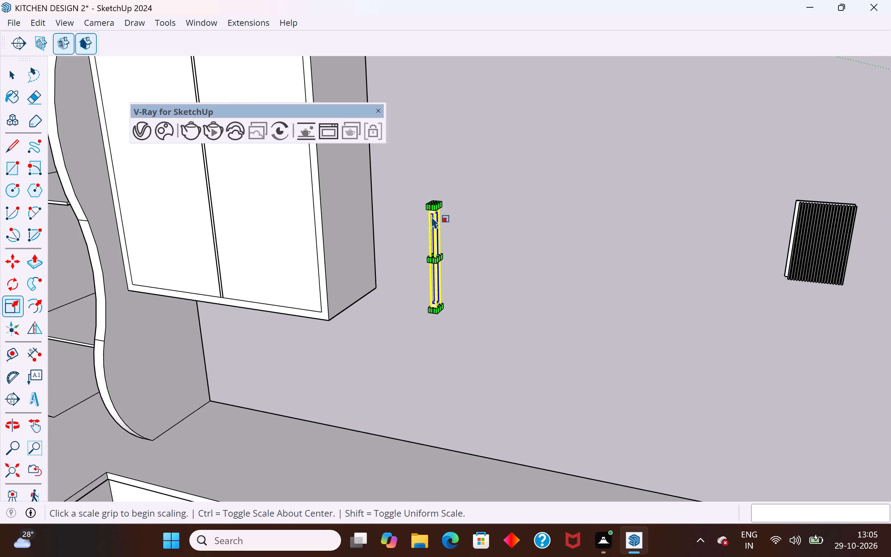
scroll(432, 216, up, 15)
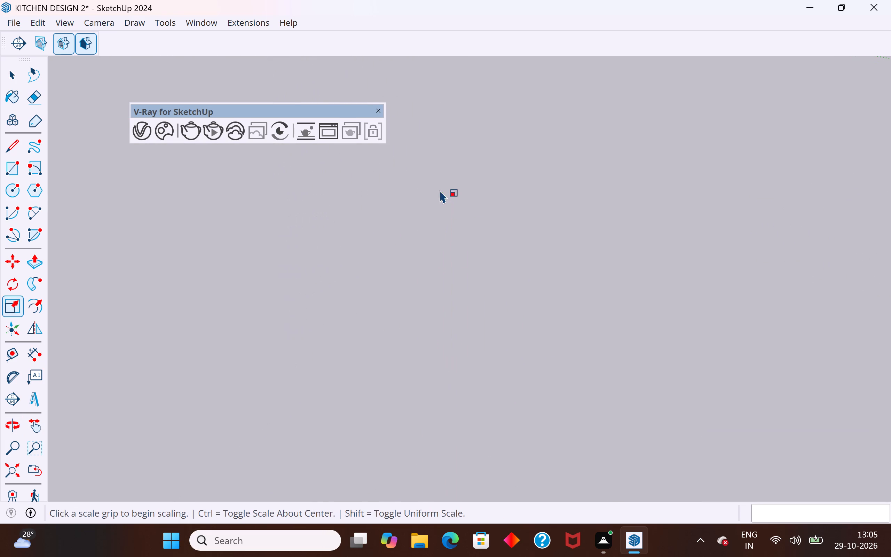
scroll(428, 225, down, 2)
scroll(463, 210, down, 3)
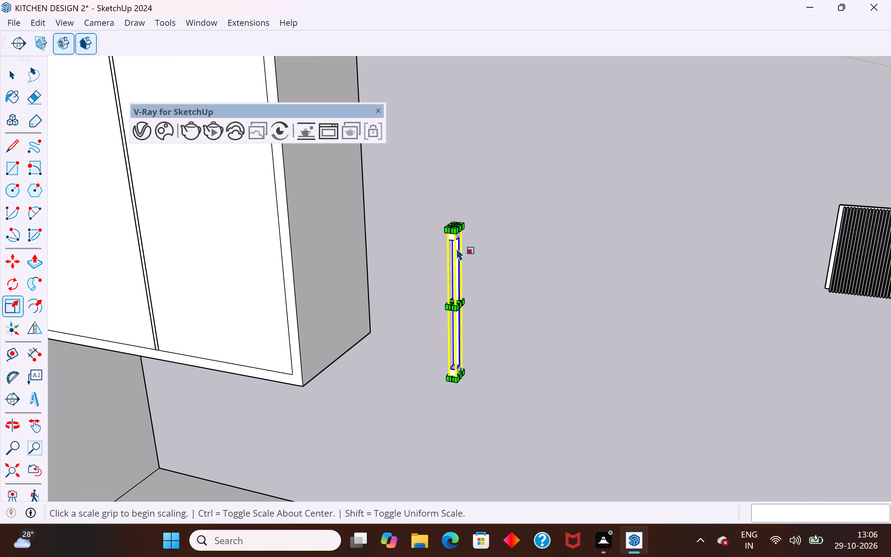
scroll(452, 239, up, 2)
scroll(529, 138, down, 3)
scroll(476, 270, up, 3)
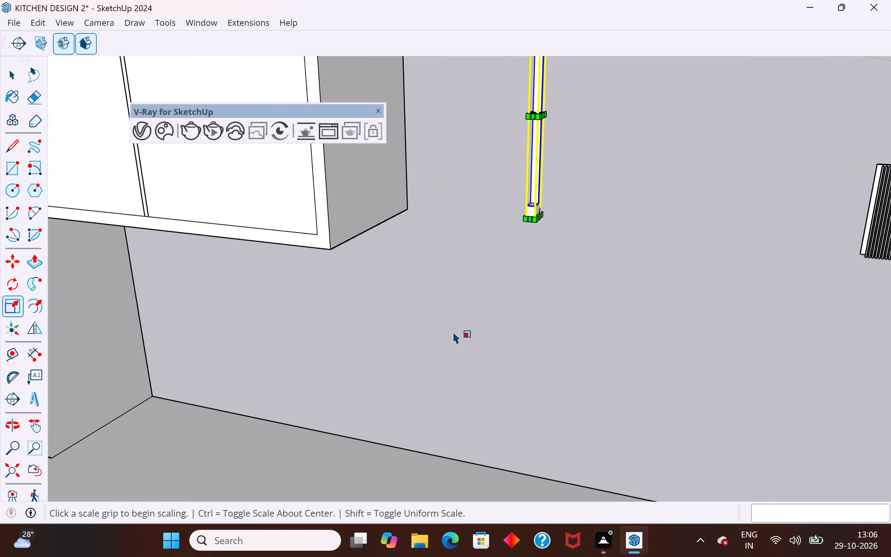
scroll(445, 354, down, 2)
scroll(517, 211, up, 2)
middle_drag(491, 232, 489, 279)
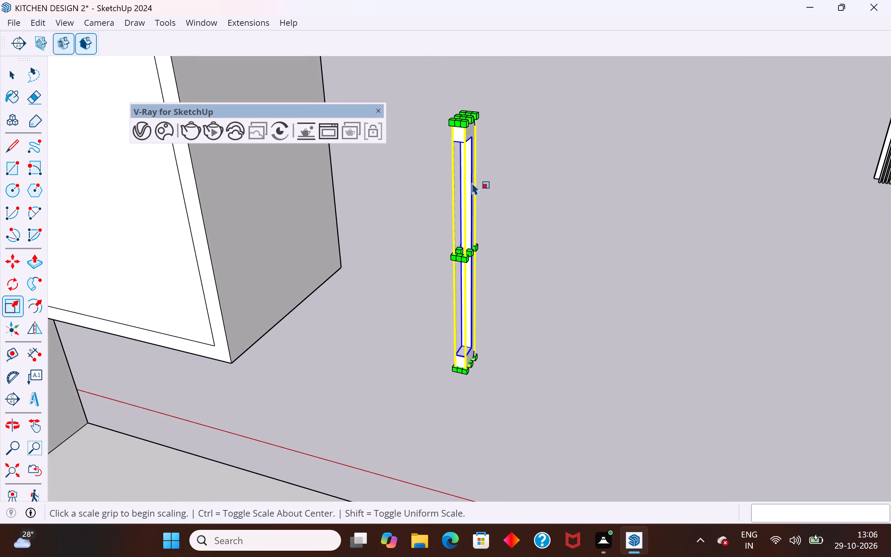
scroll(463, 134, up, 3)
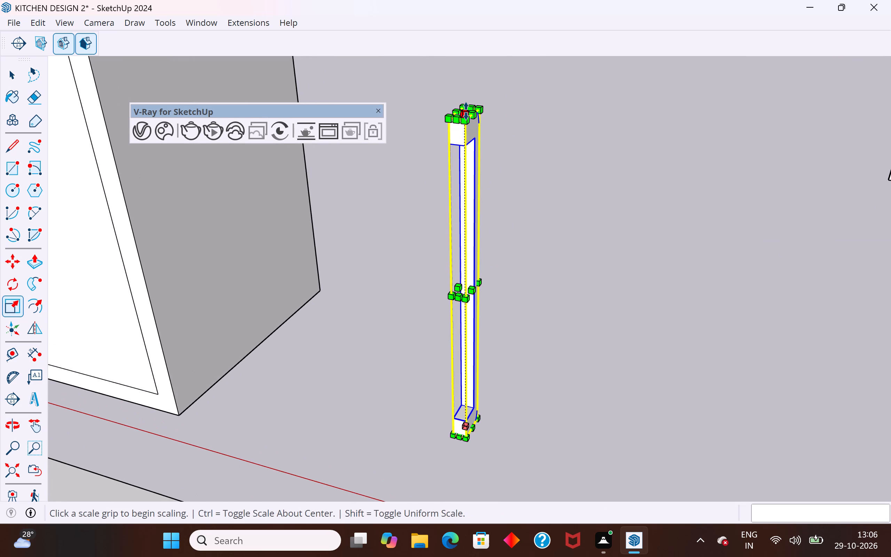
click(466, 111)
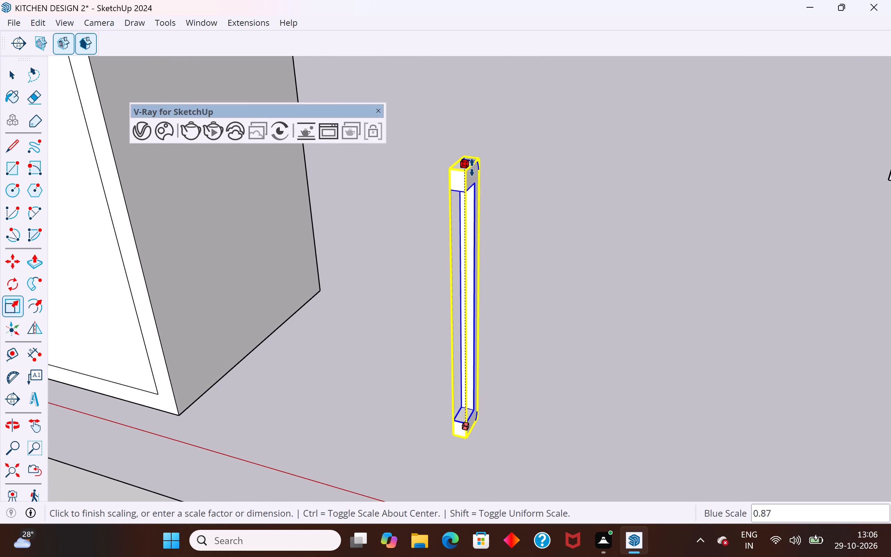
click(473, 179)
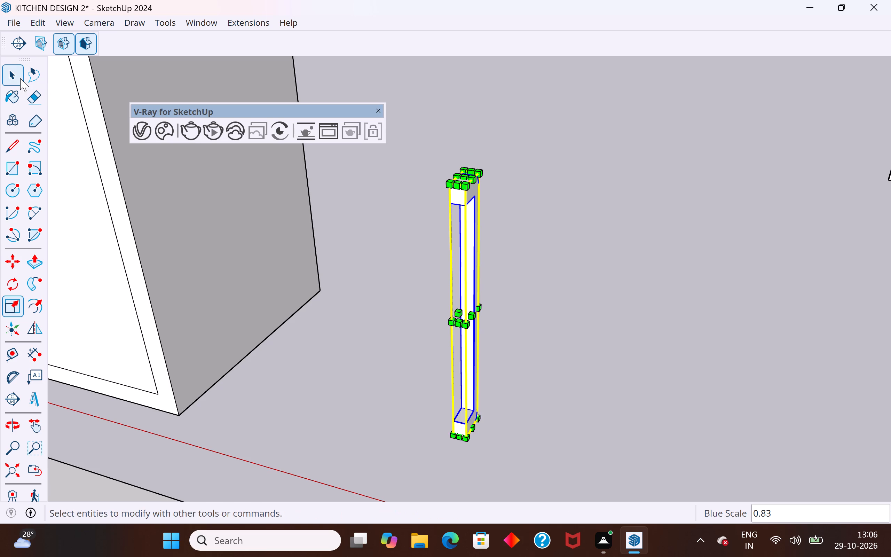
click(20, 78)
click(341, 311)
Rotate the shortened handle half a turn about a vertical axis at its lower end, so its grip bar faces forward like the cabinet doors.
scroll(473, 286, down, 2)
click(476, 288)
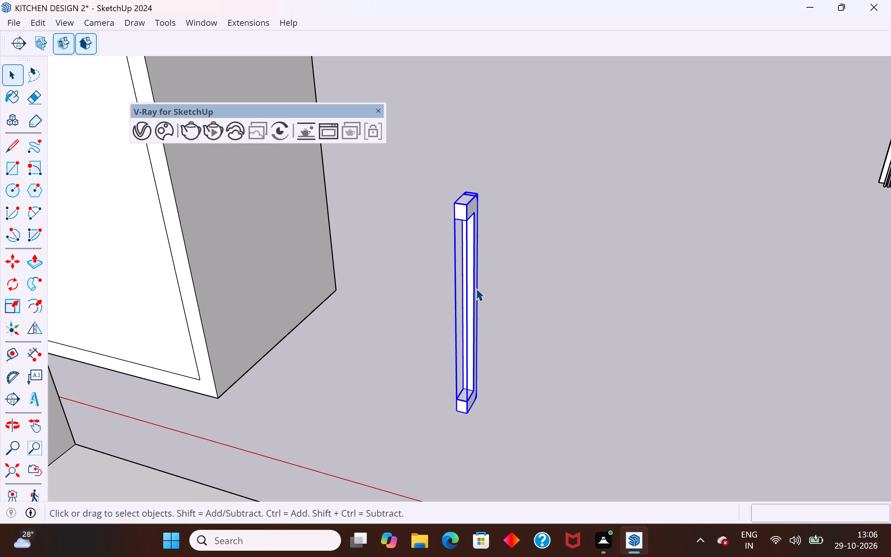
click(13, 286)
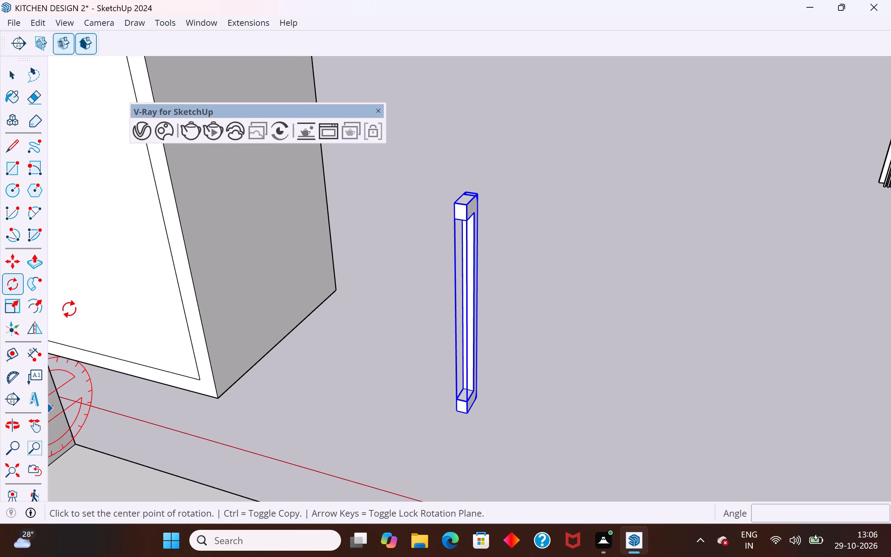
click(451, 412)
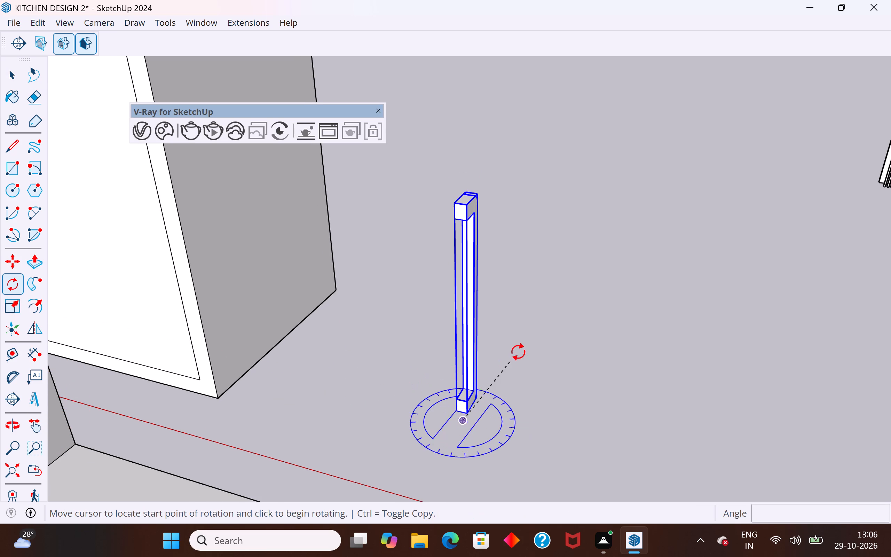
click(521, 322)
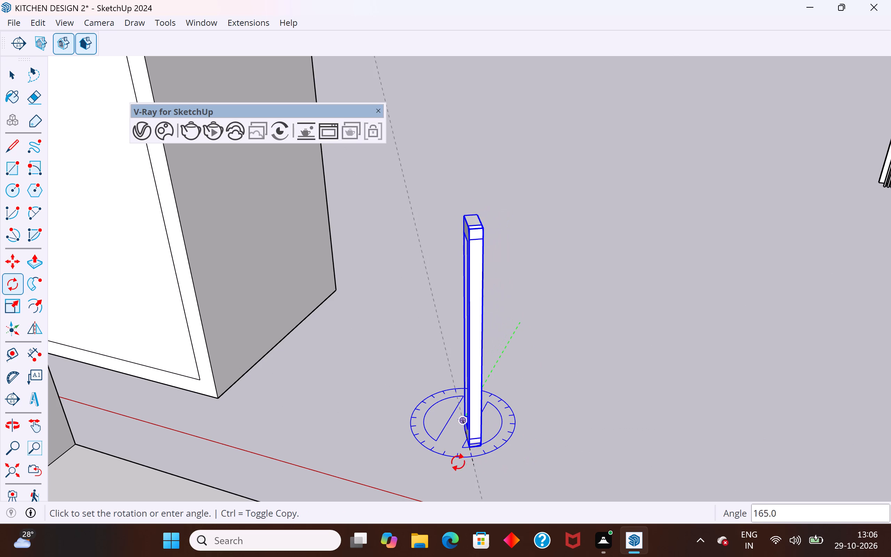
click(440, 459)
click(11, 82)
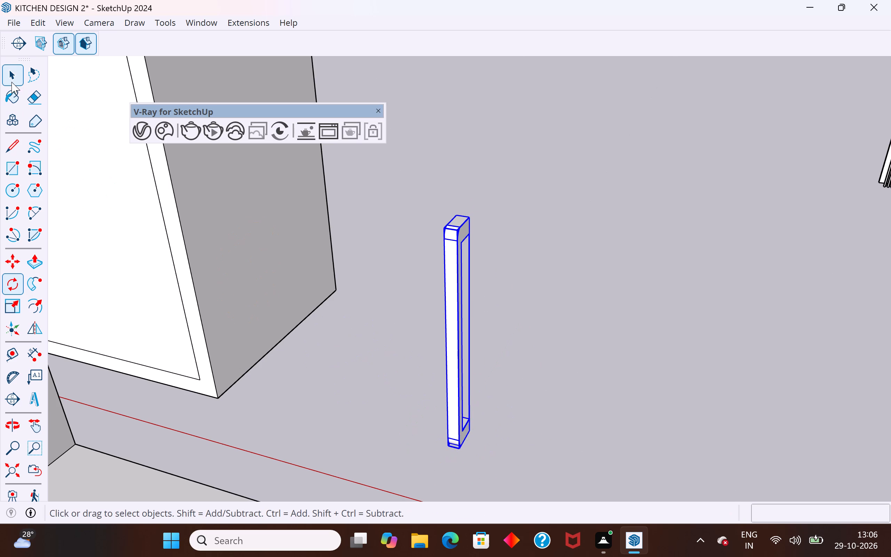
Move the shortened handle about 3' 1 9/16" along the red axis onto the wall cabinet's left door, near the door gap.
click(358, 383)
scroll(451, 303, down, 3)
click(451, 303)
key(m)
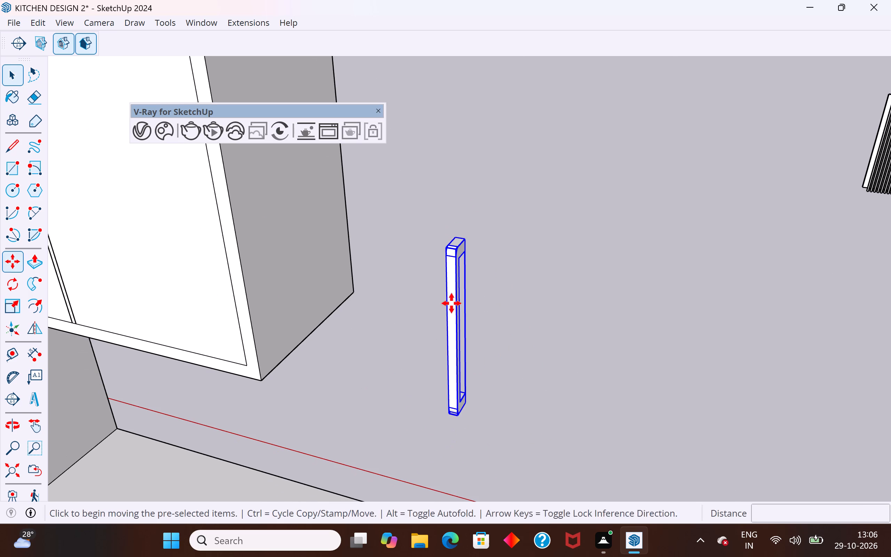
middle_drag(457, 339, 786, 335)
click(679, 179)
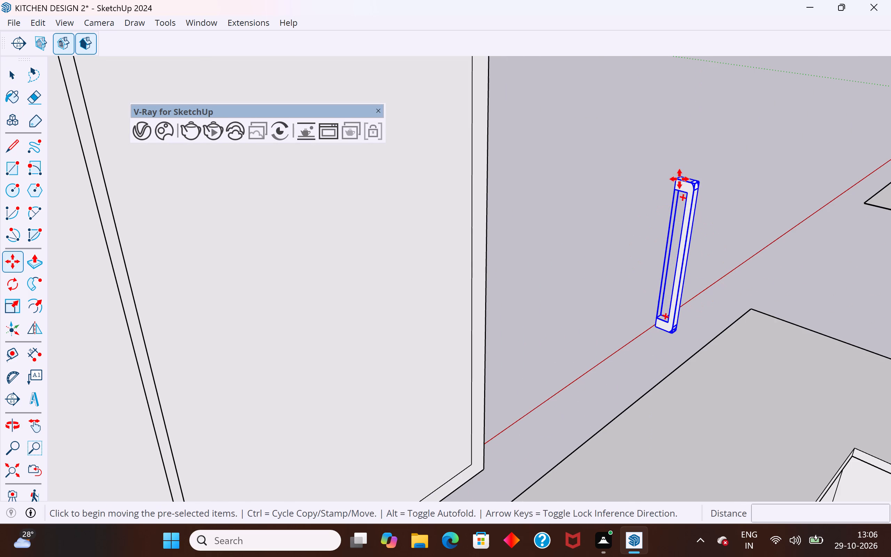
scroll(362, 275, down, 4)
scroll(593, 222, down, 4)
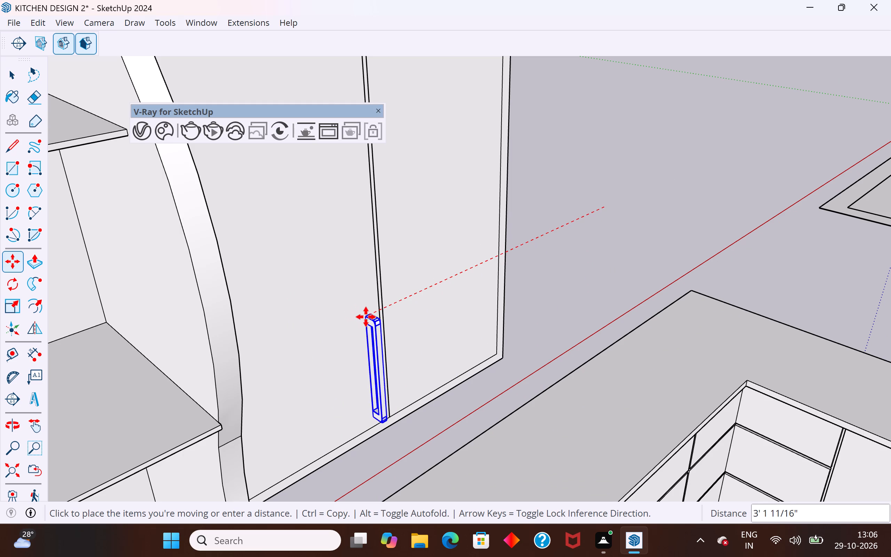
click(366, 316)
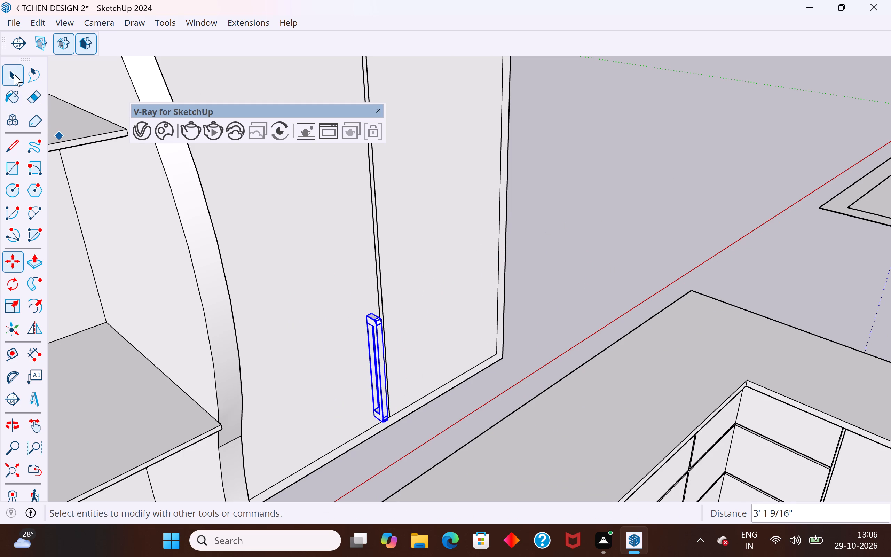
click(14, 74)
click(614, 220)
Copy the handle about 6 7/16" across the door gap onto the wall cabinet's right door.
middle_drag(605, 254, 383, 233)
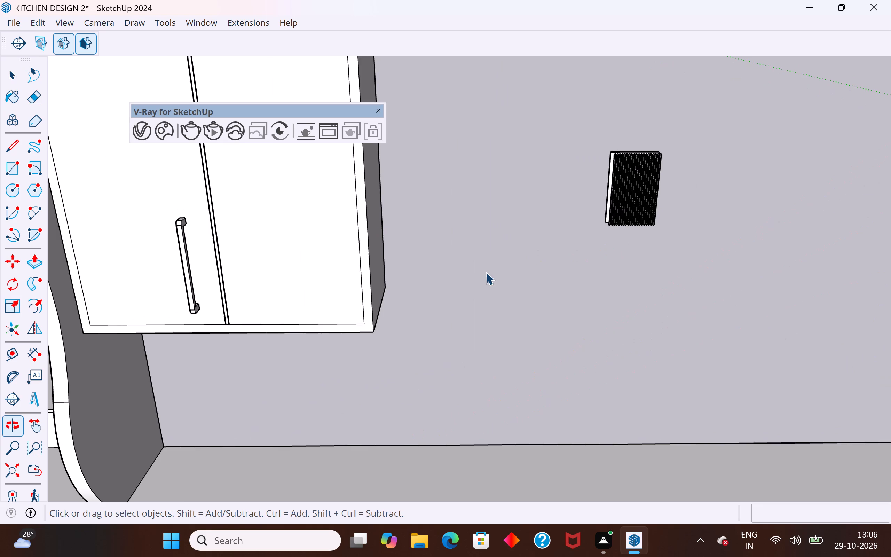
scroll(564, 323, down, 5)
middle_drag(561, 325, 323, 286)
scroll(504, 298, up, 3)
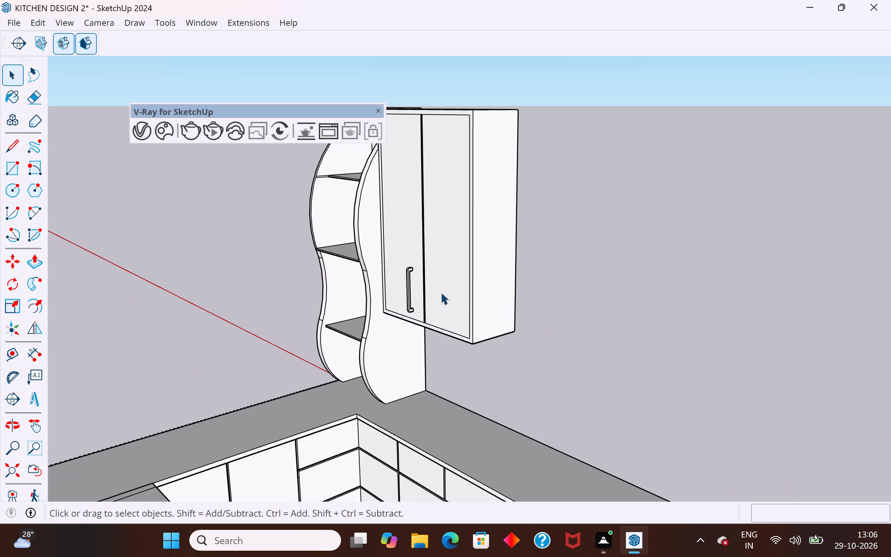
middle_drag(405, 299, 431, 351)
scroll(414, 329, up, 8)
click(418, 318)
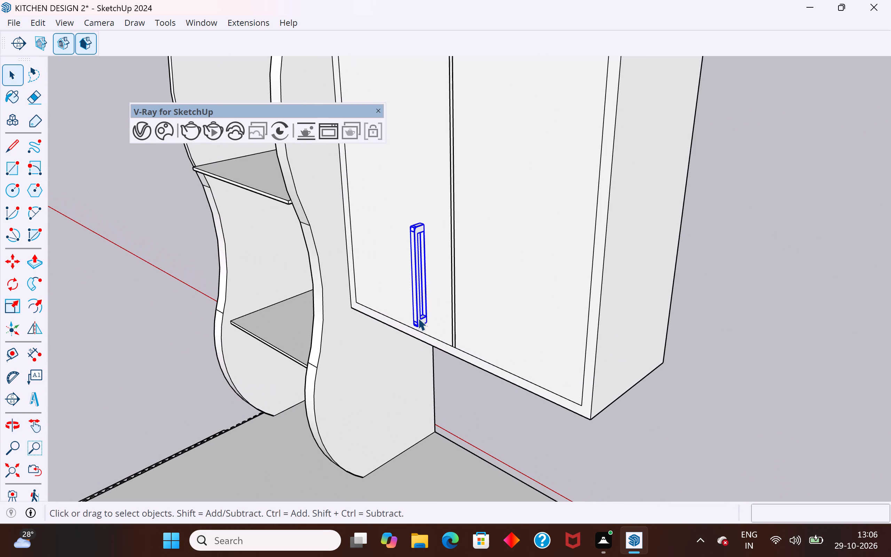
key(m)
scroll(429, 324, up, 3)
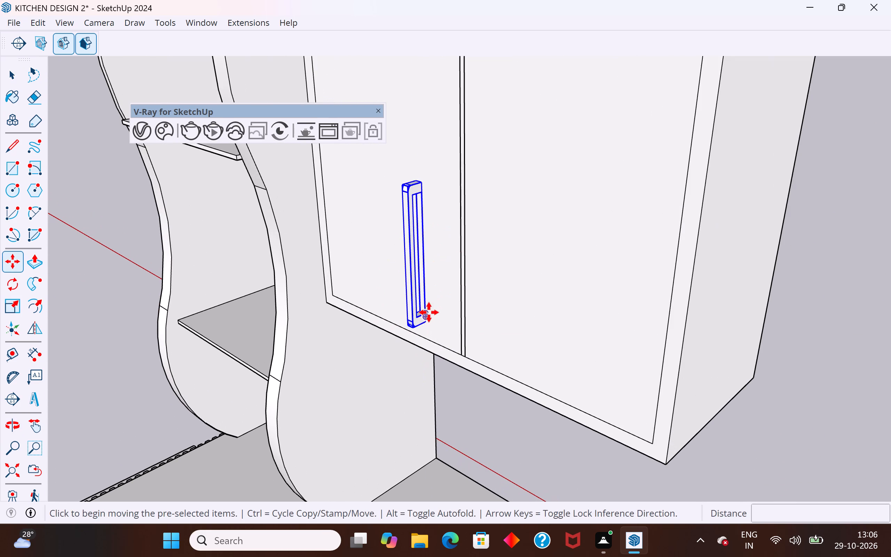
scroll(426, 322, up, 2)
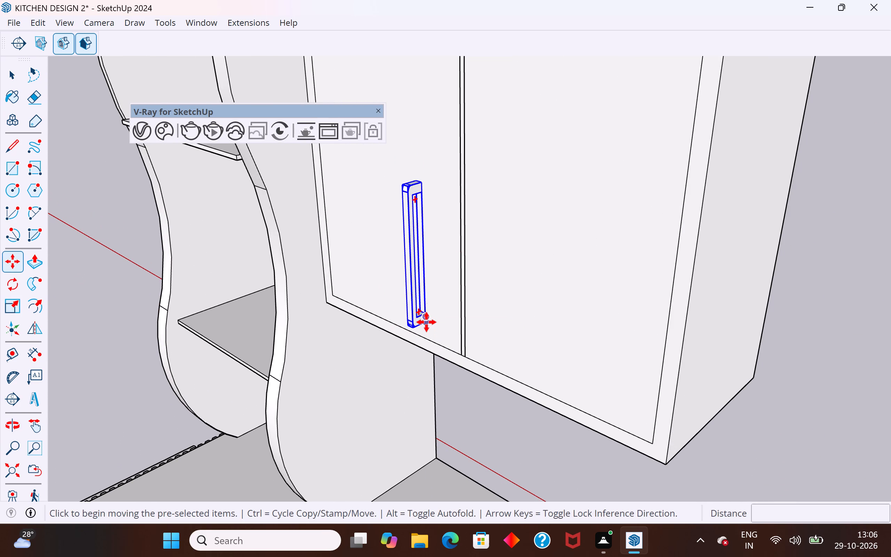
scroll(426, 322, up, 5)
ctrl+click(427, 322)
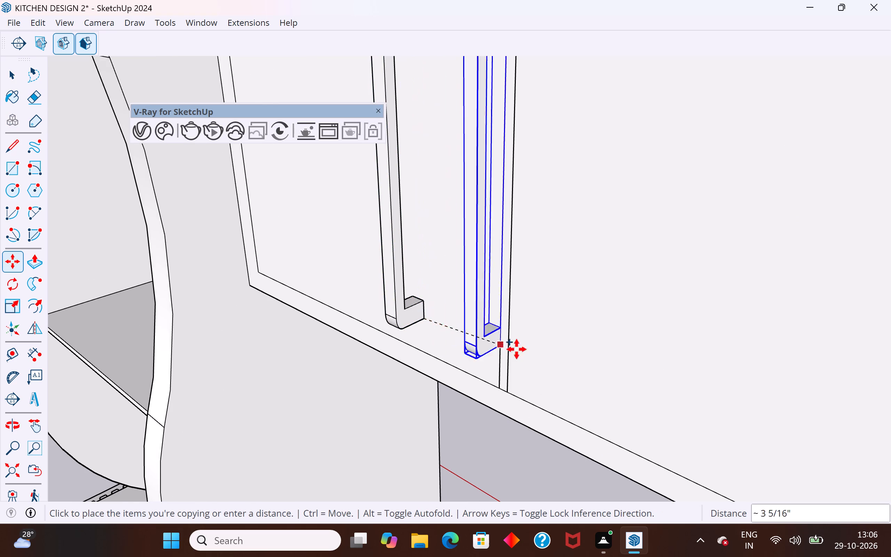
click(565, 386)
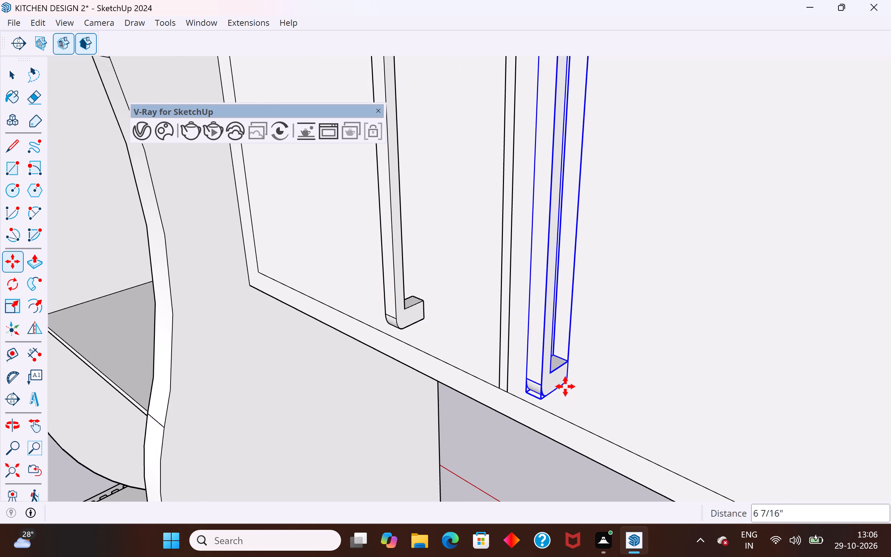
click(11, 76)
scroll(579, 301, down, 13)
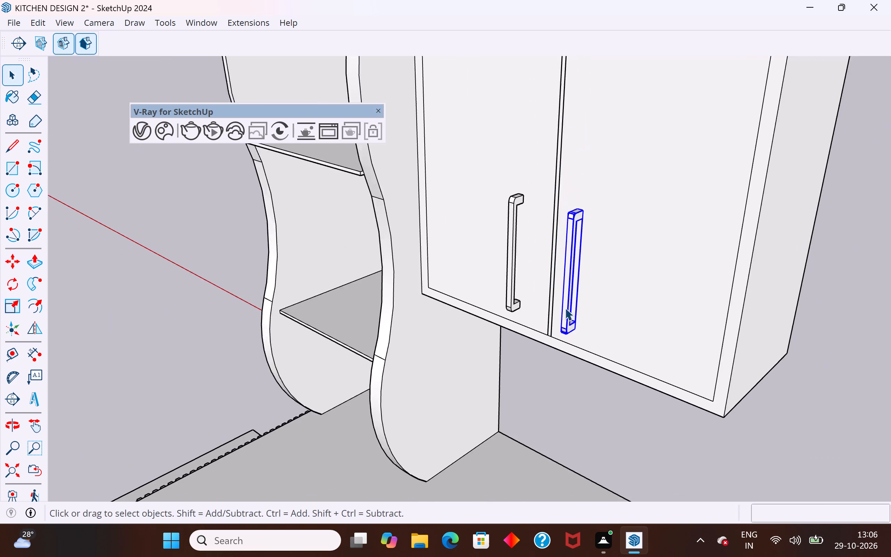
scroll(565, 308, down, 3)
click(597, 380)
Move the left door's handle 13/16" along the red axis toward the gap between the doors.
middle_drag(688, 403, 876, 395)
scroll(608, 257, up, 2)
middle_drag(609, 249, 614, 252)
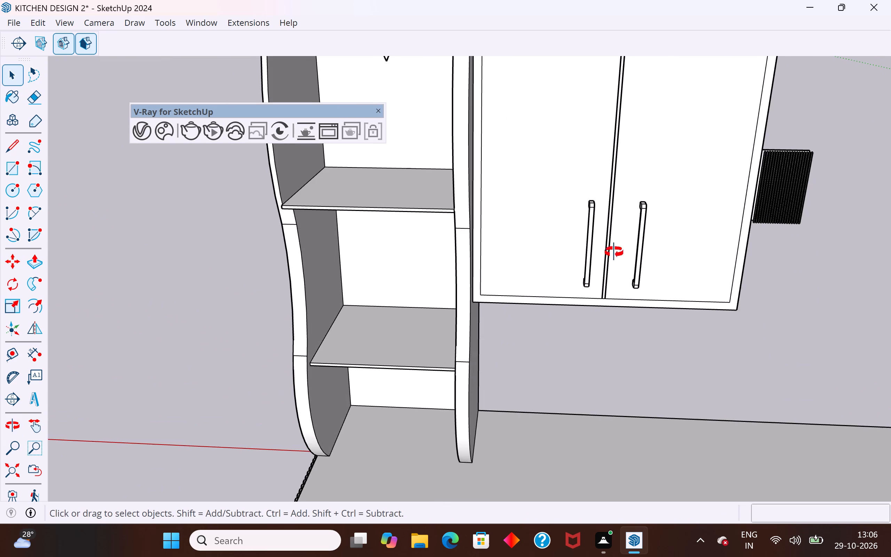
middle_drag(614, 252, 651, 313)
scroll(596, 213, up, 12)
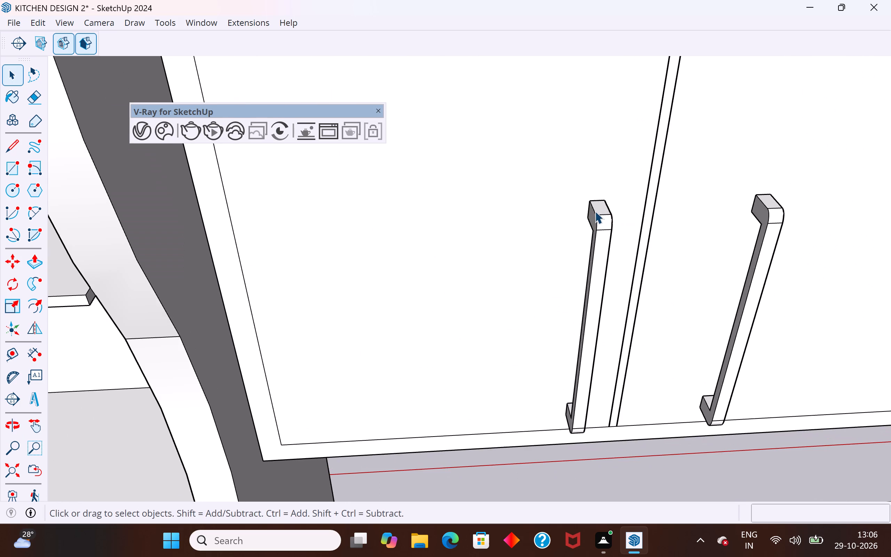
click(595, 211)
key(m)
scroll(599, 198, up, 3)
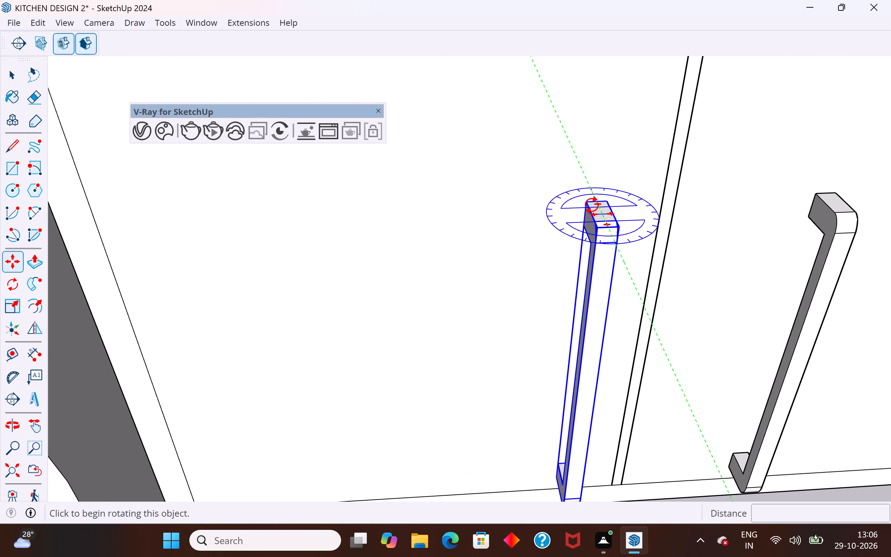
click(584, 198)
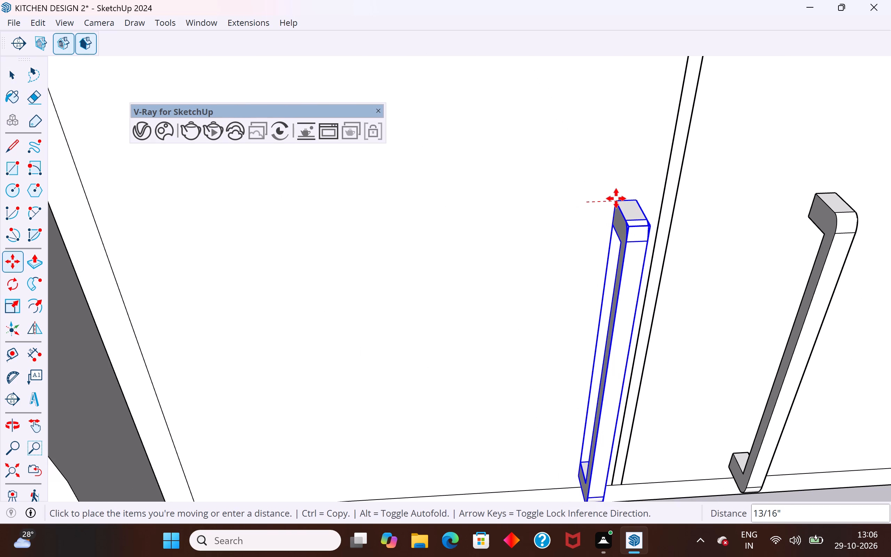
click(616, 198)
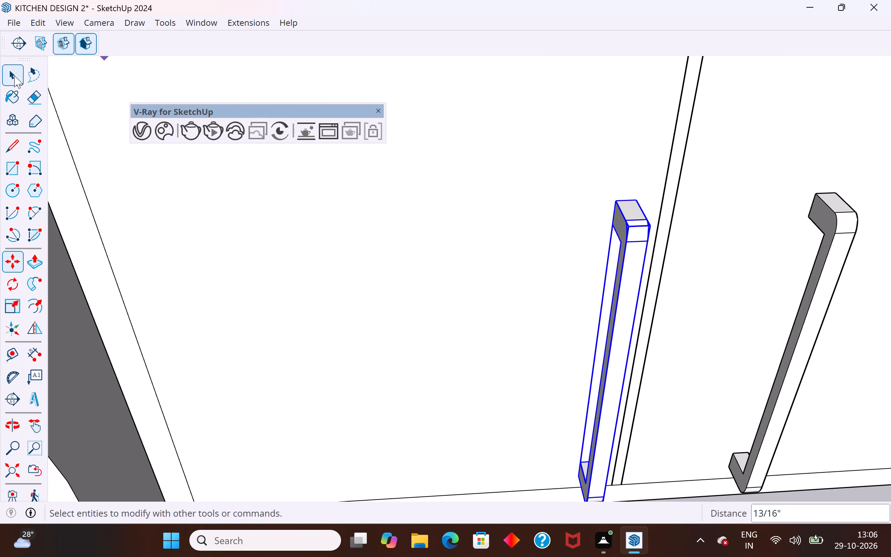
Move the right door's handle 3 3/8" along the red axis toward the door gap, so it pairs with the left handle.
click(14, 76)
click(816, 207)
key(m)
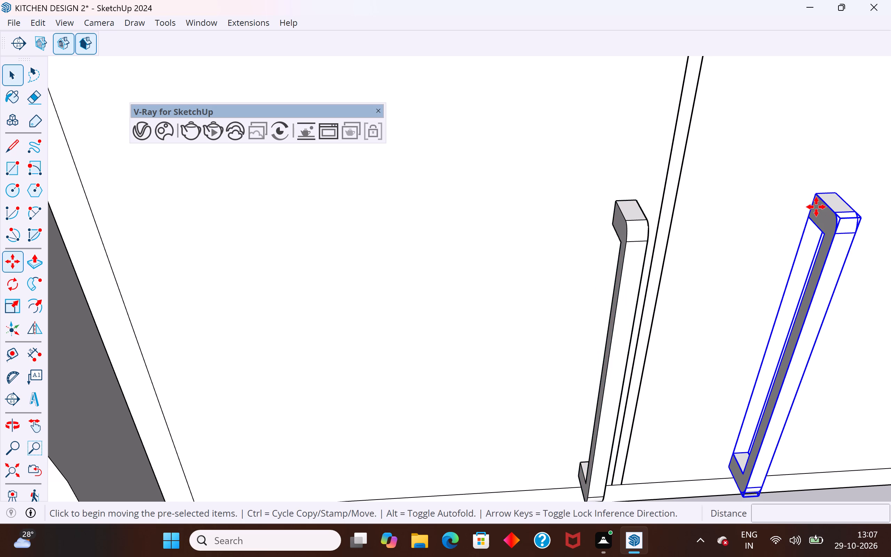
click(817, 195)
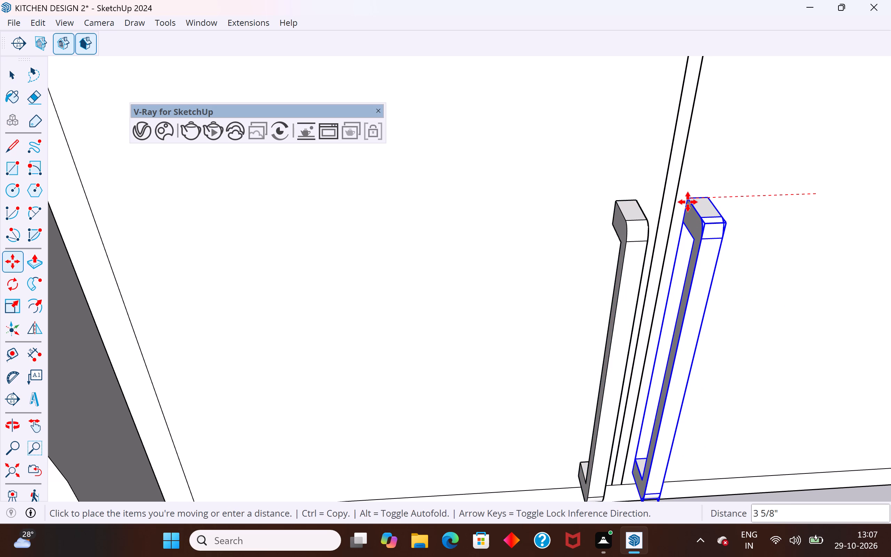
click(697, 199)
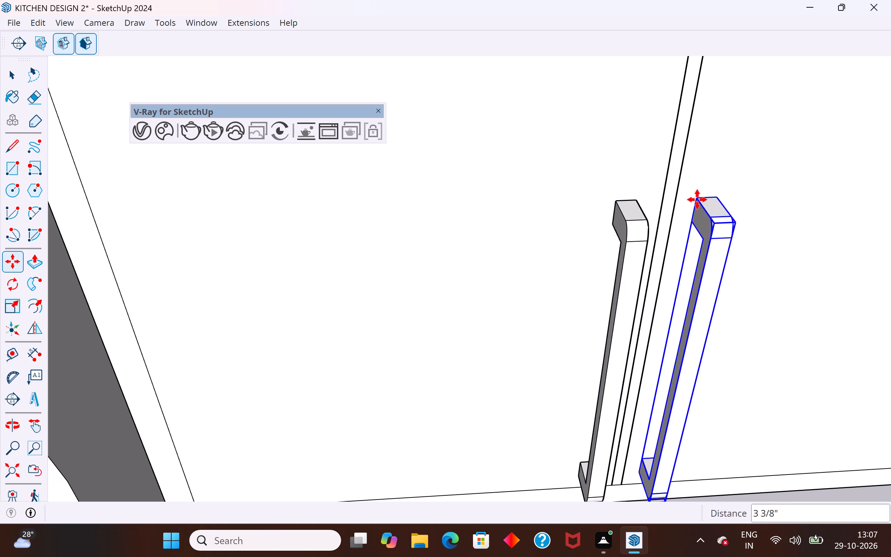
click(15, 79)
scroll(386, 257, down, 8)
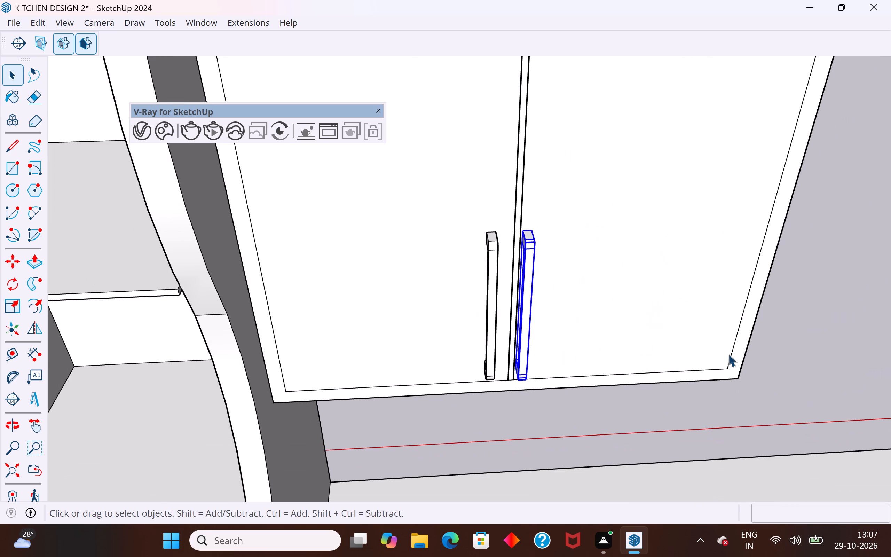
click(816, 323)
Select both door handles and move them together about 1 15/16" so their back ends sit against the cabinet doors.
middle_drag(667, 272, 357, 217)
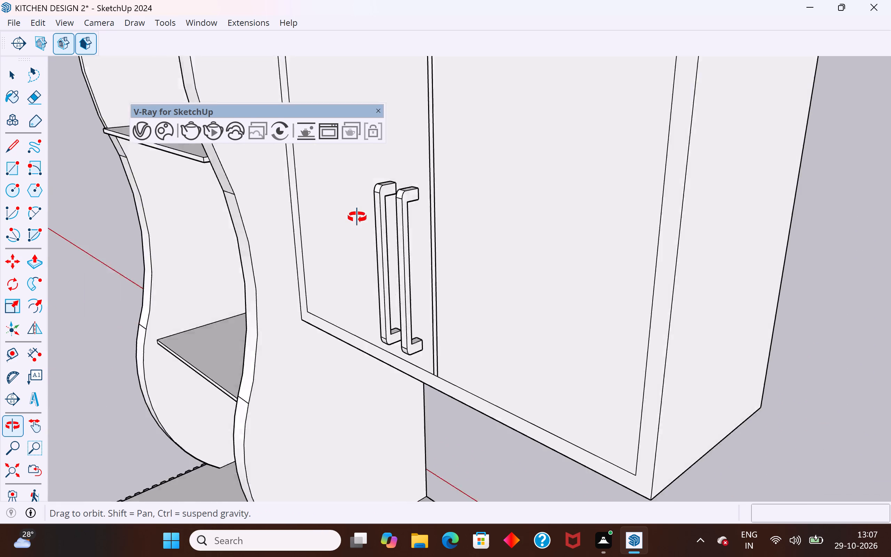
middle_drag(357, 217, 423, 303)
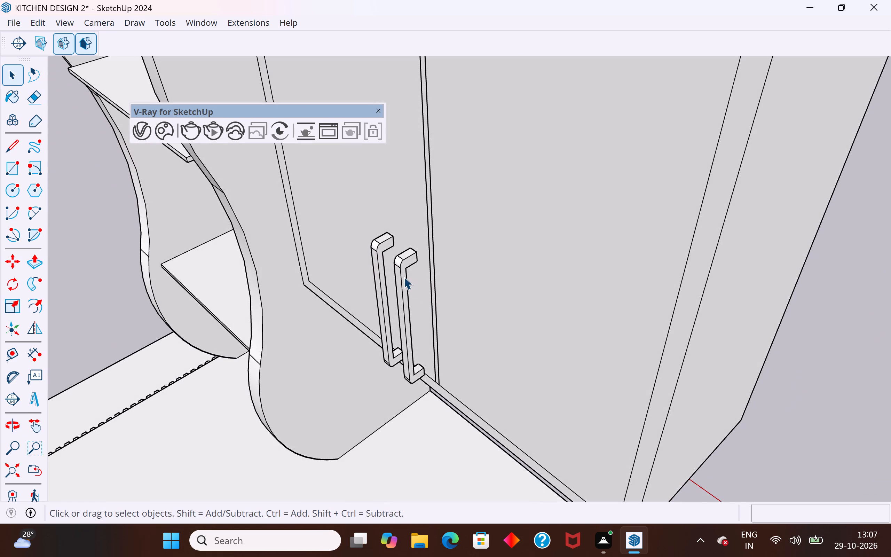
click(404, 277)
ctrl+click(379, 250)
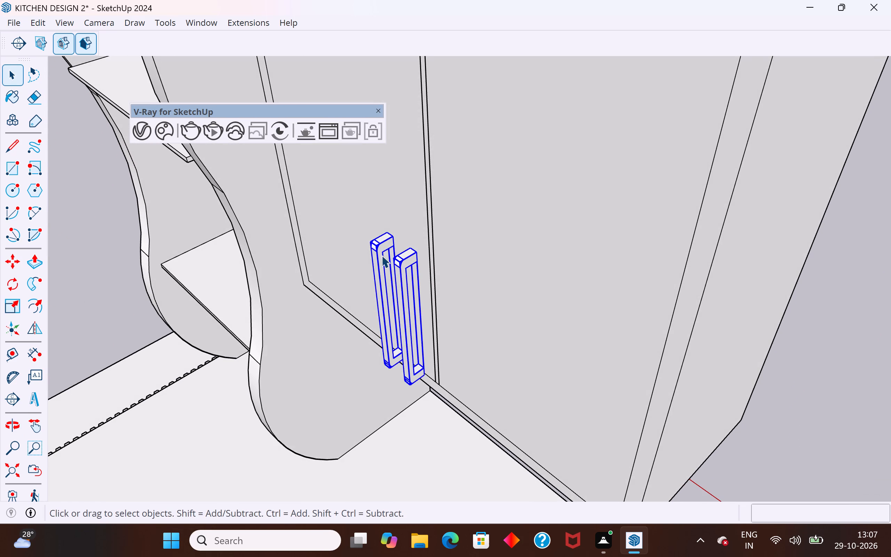
middle_drag(439, 371, 405, 310)
key(m)
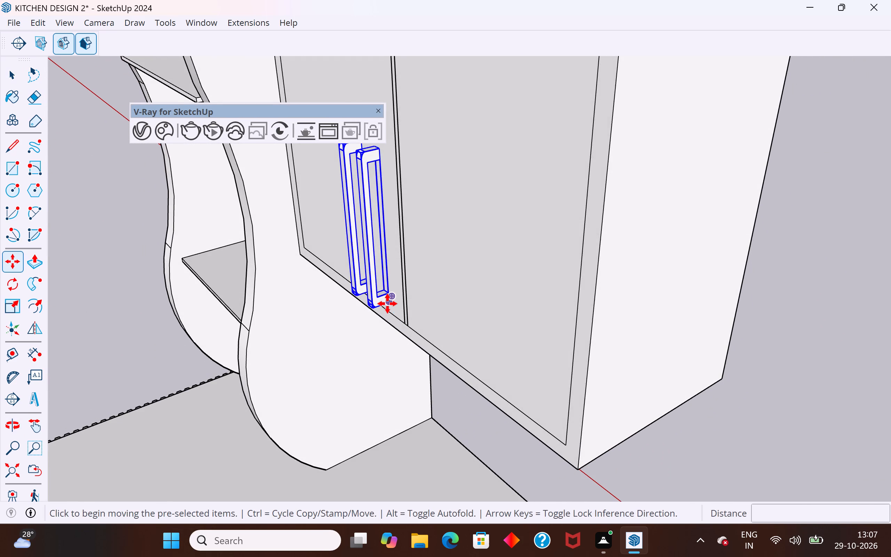
scroll(387, 304, up, 7)
click(389, 298)
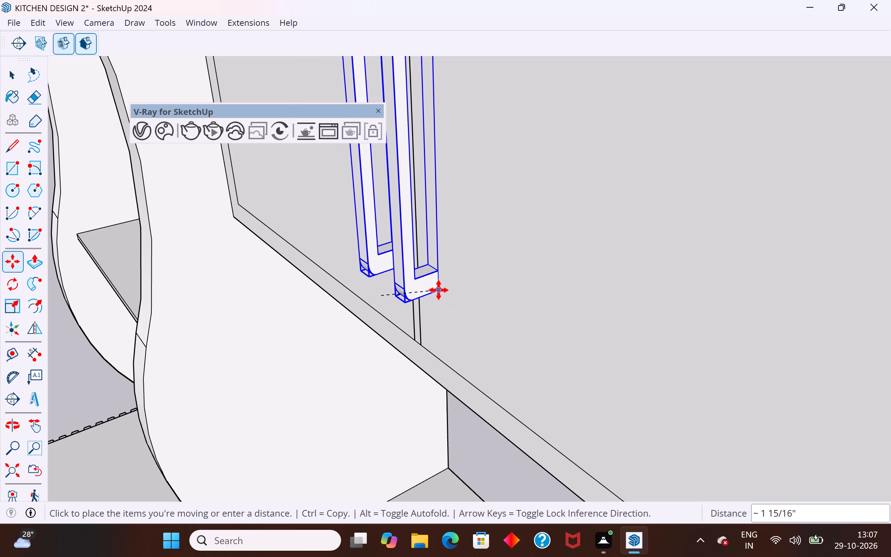
click(439, 290)
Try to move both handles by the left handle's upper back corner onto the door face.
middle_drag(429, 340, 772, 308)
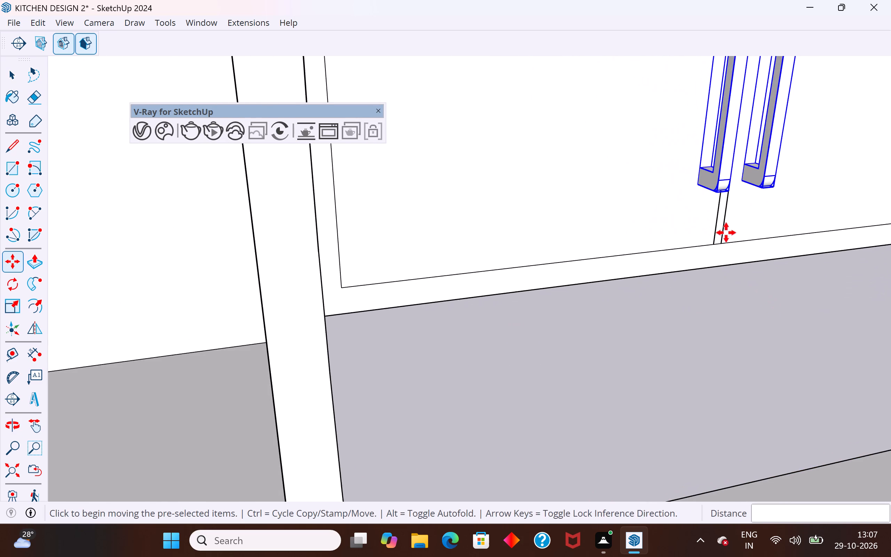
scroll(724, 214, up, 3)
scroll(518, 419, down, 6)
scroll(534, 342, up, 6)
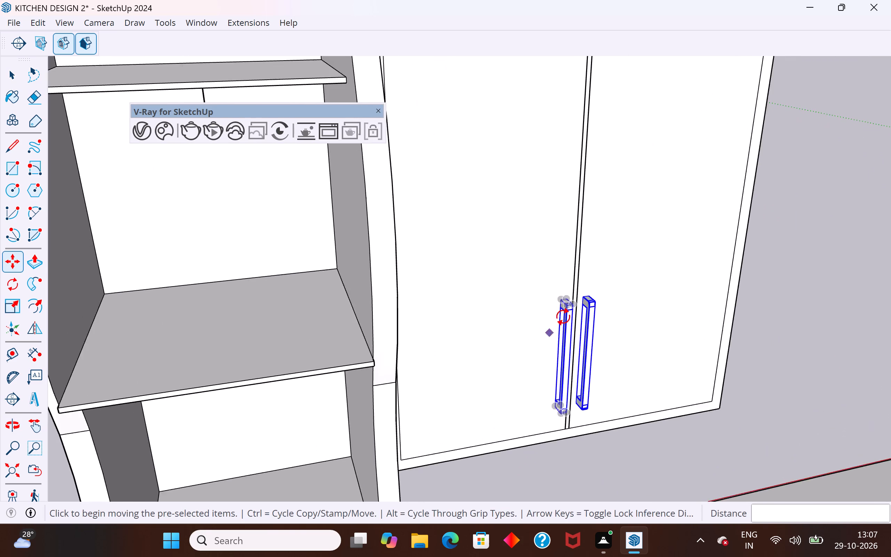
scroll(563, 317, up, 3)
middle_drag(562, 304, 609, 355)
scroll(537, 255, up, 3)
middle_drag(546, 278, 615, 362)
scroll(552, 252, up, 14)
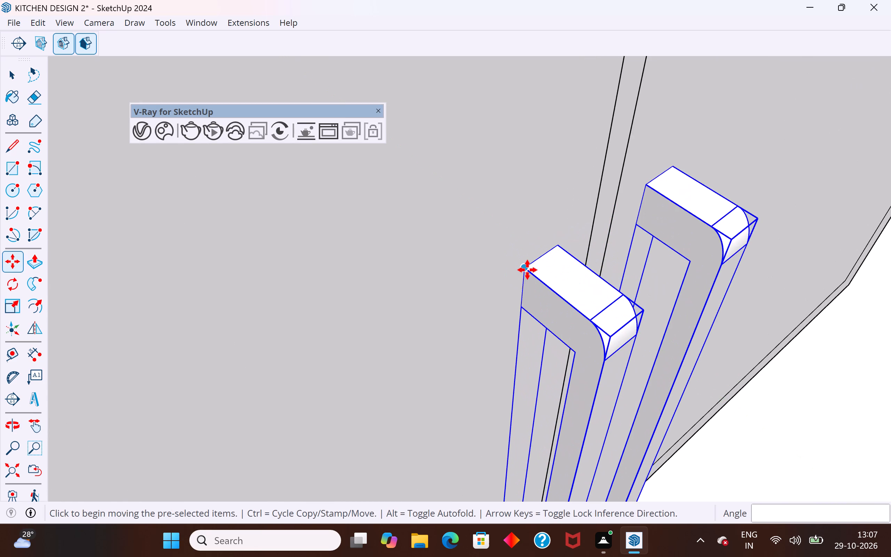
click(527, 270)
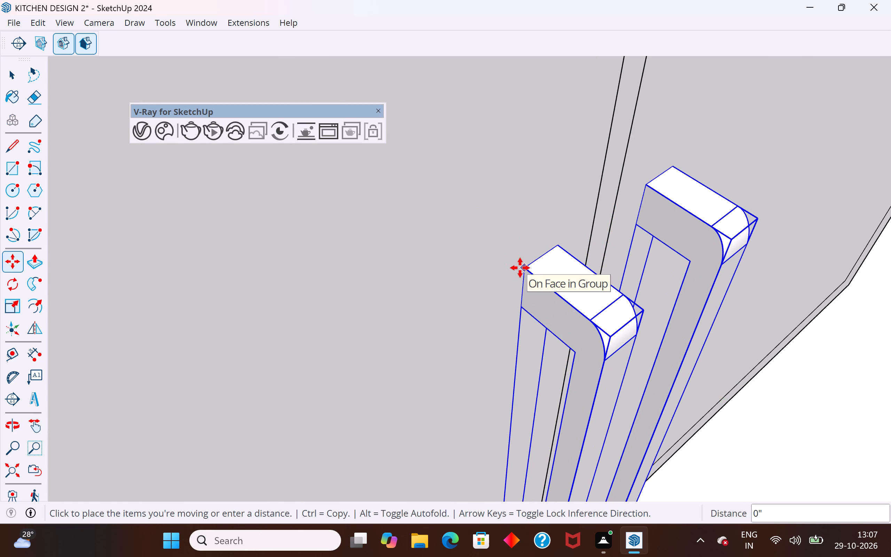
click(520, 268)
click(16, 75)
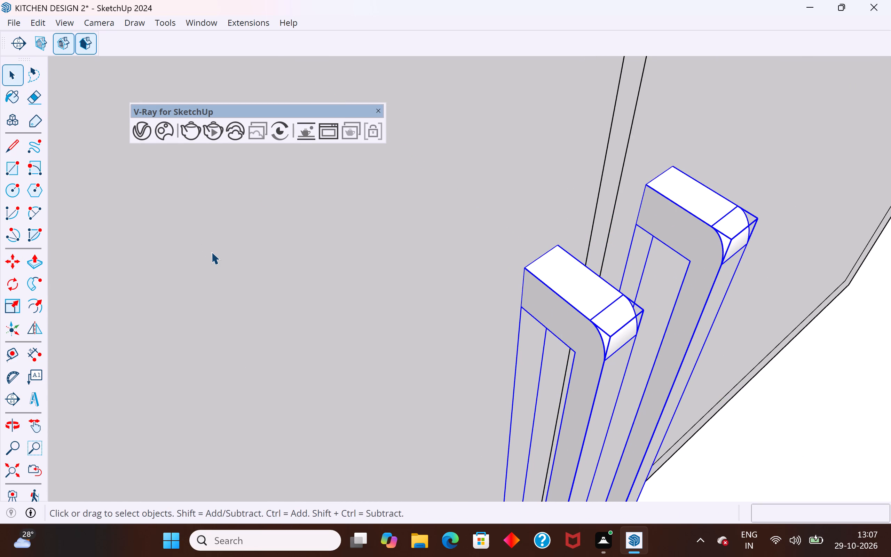
Examine the wall cabinet's handle pair from several angles and in relation to the shelves, counter and fridge.
scroll(211, 252, down, 11)
click(580, 451)
scroll(392, 217, down, 5)
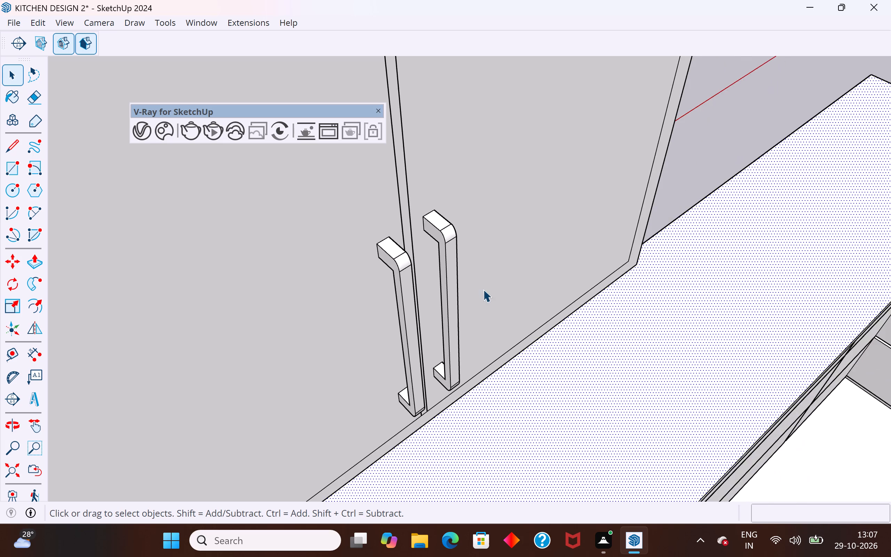
middle_drag(477, 302, 191, 254)
scroll(351, 229, down, 11)
middle_drag(376, 297, 593, 172)
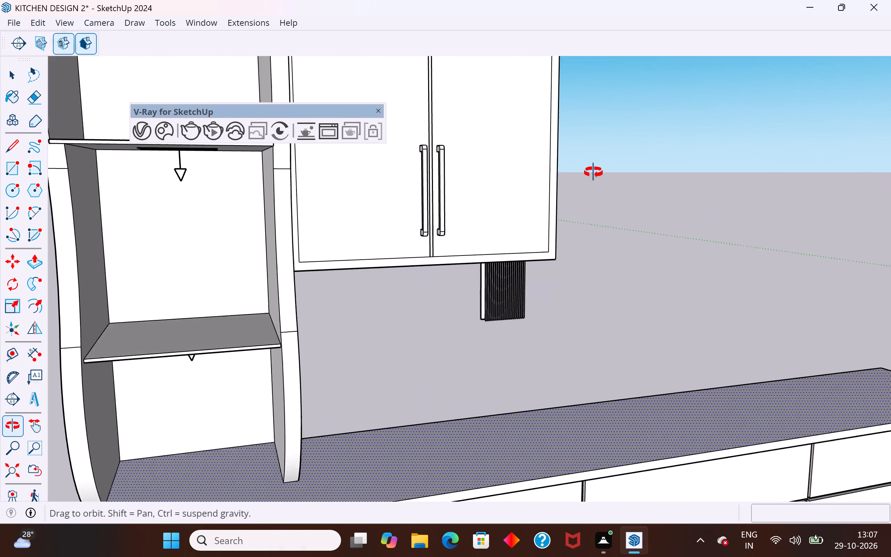
middle_drag(593, 172, 602, 204)
click(655, 204)
middle_drag(499, 189, 340, 170)
scroll(368, 256, down, 4)
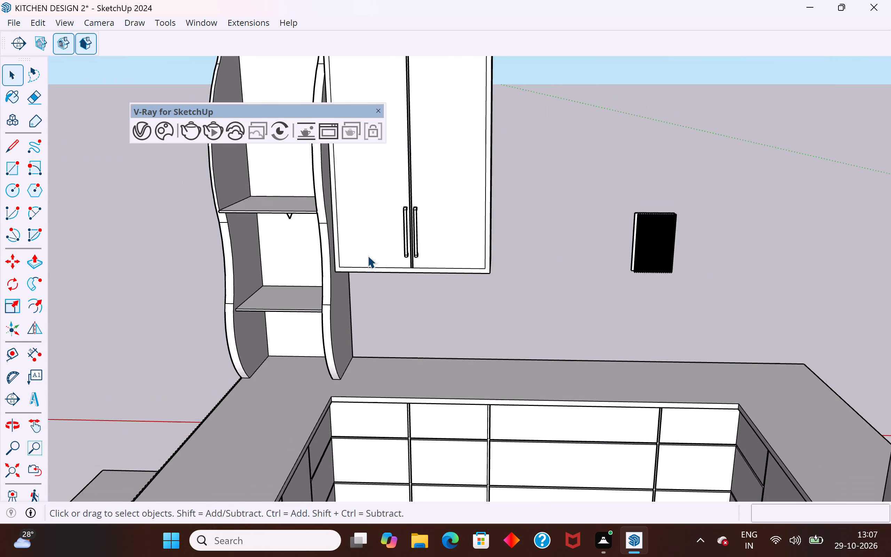
scroll(368, 256, down, 7)
scroll(392, 229, up, 2)
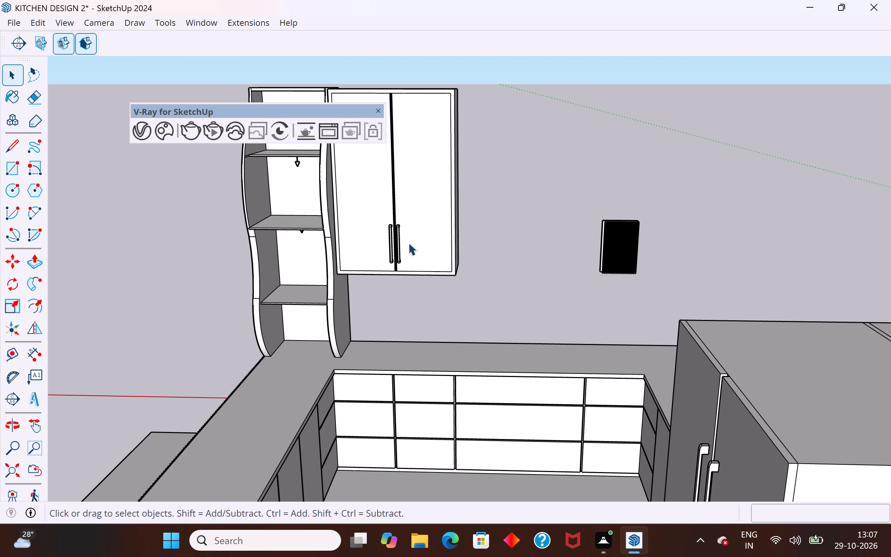
click(506, 312)
click(502, 287)
click(124, 182)
drag(157, 293, 163, 296)
middle_drag(162, 311, 288, 294)
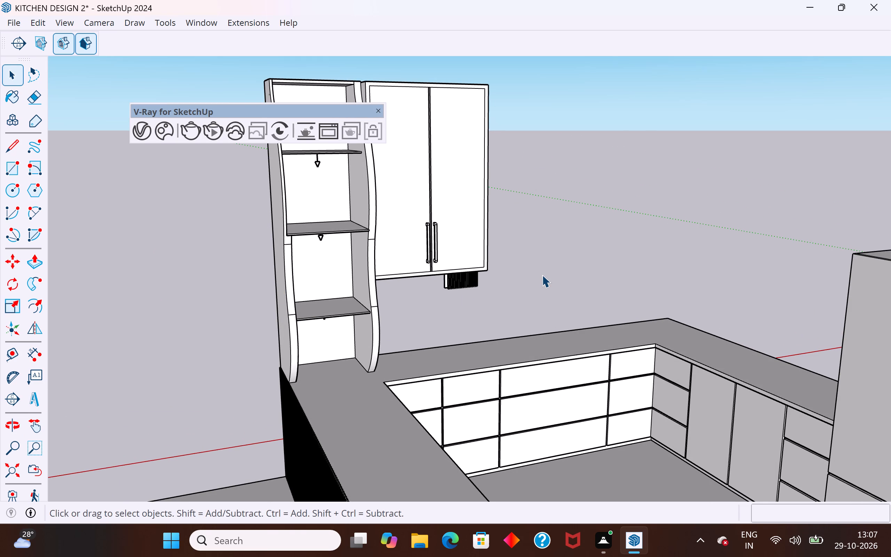
scroll(443, 315, down, 2)
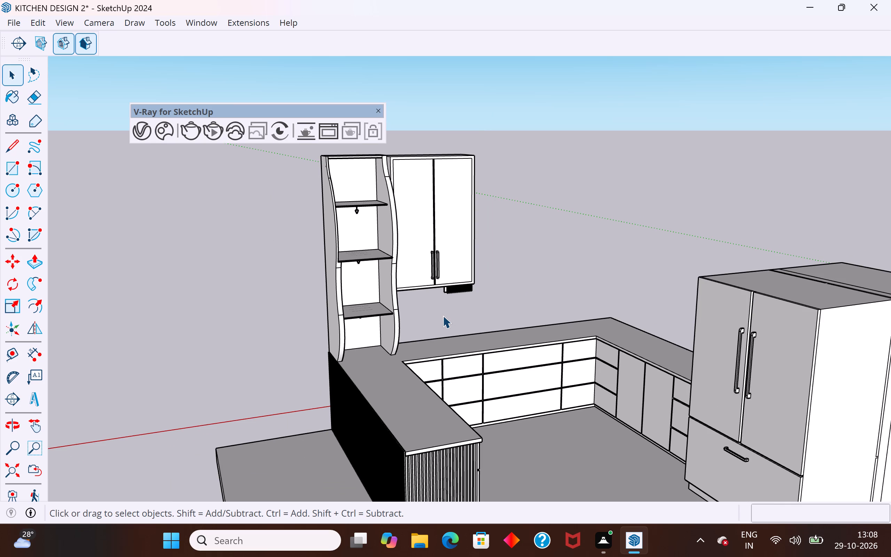
middle_drag(492, 280, 390, 337)
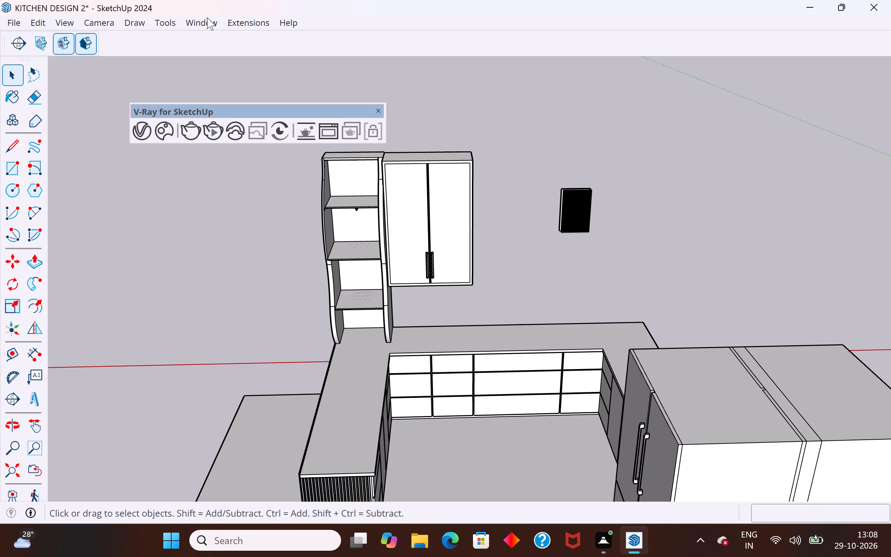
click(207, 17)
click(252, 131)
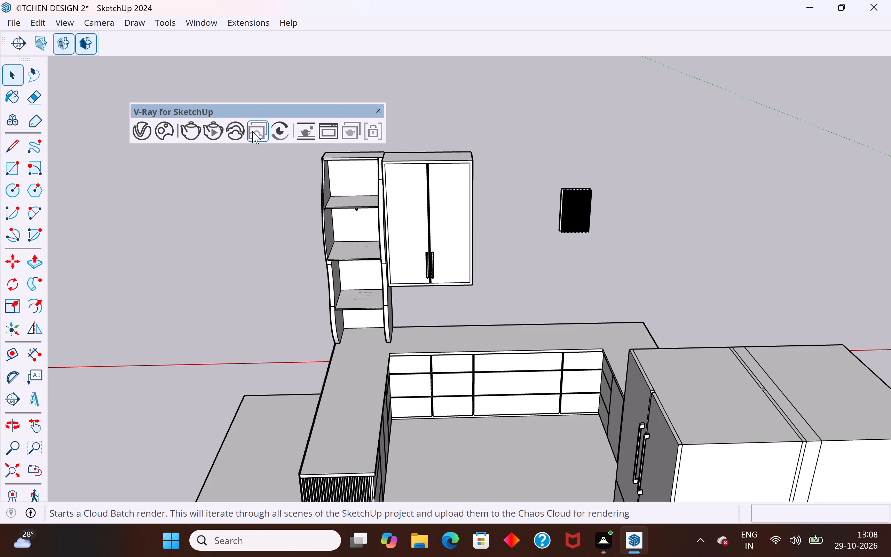
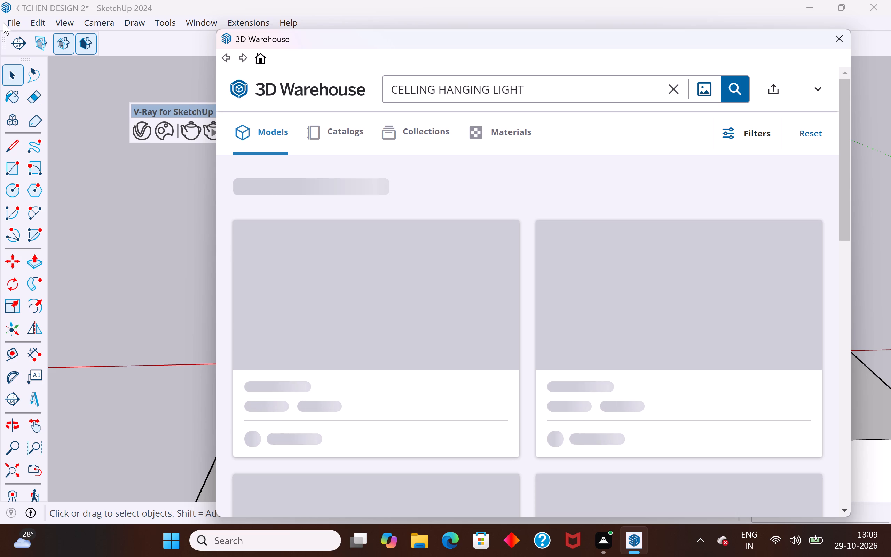
Replace the current 3D Warehouse query and search the models for "KITCHEN RENGE HOOD".
click(676, 86)
text(KITCHEN)
key(space)
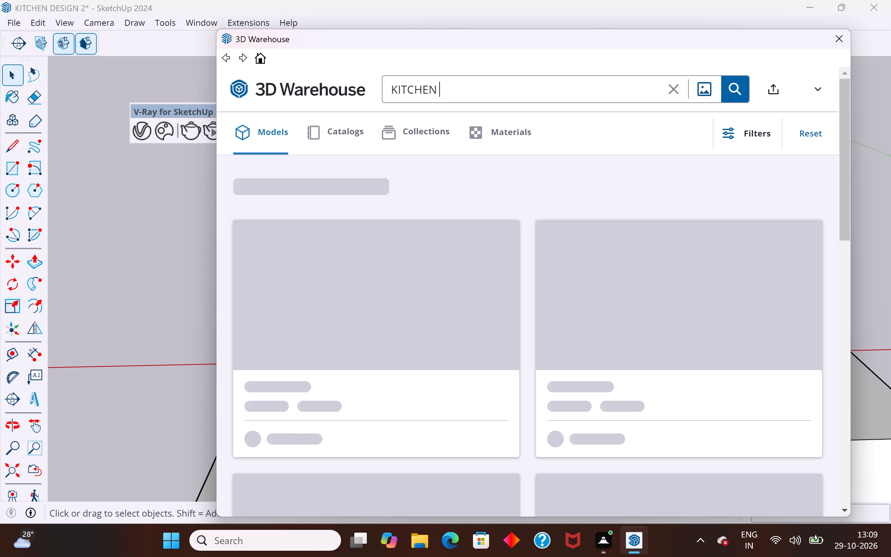
text(RE)
text(NF)
key(BackSpace)
text(GE HOOD)
click(733, 86)
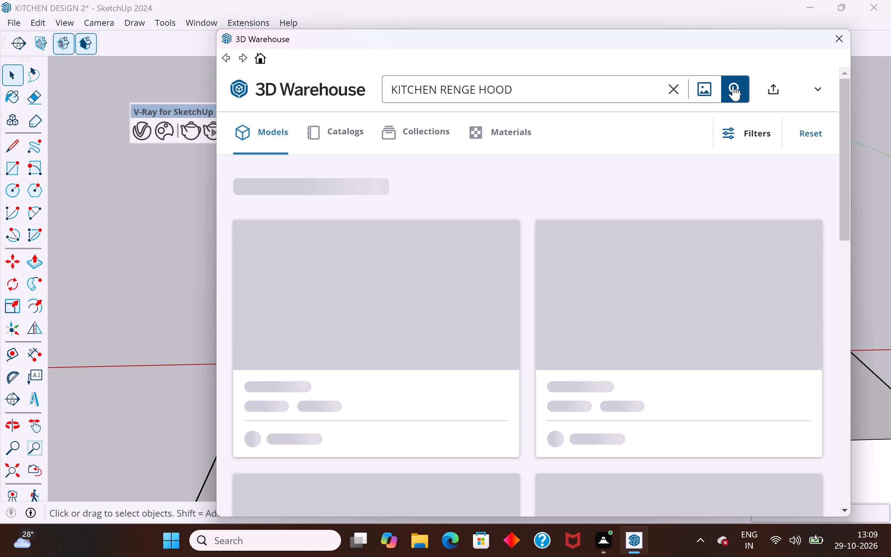
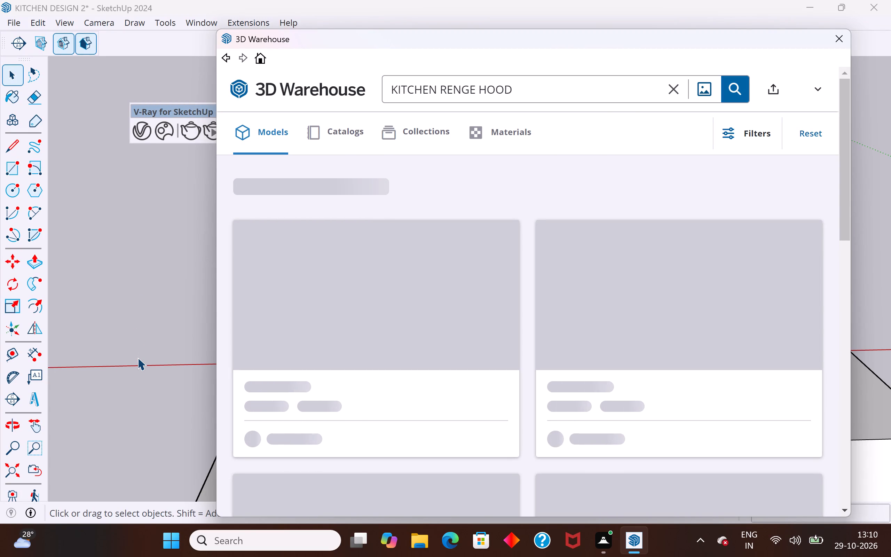
Replace the current 3D Warehouse query and search the models for "RANGE HOOD".
click(144, 280)
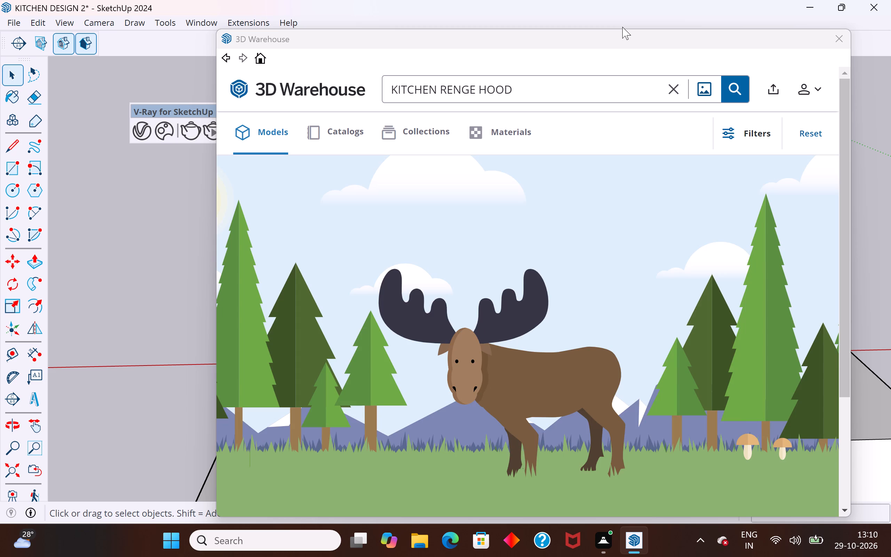
click(523, 92)
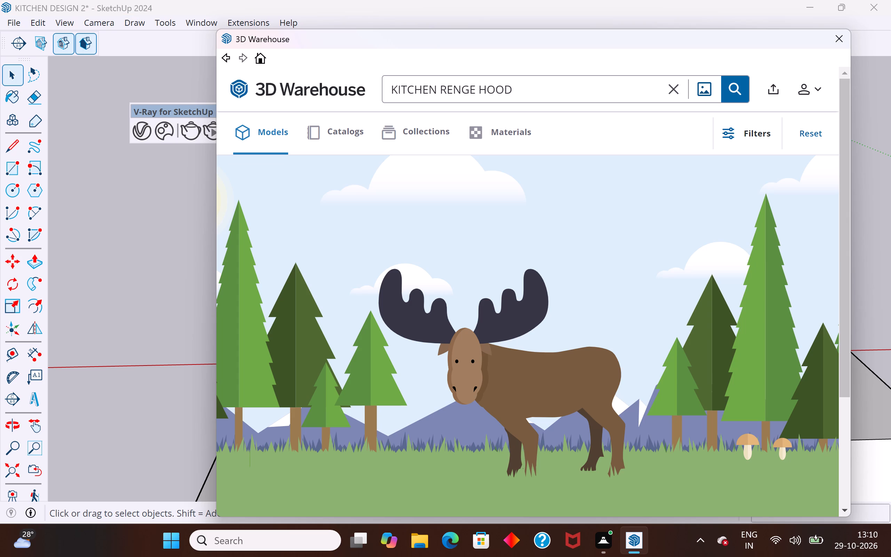
key(BackSpace)
key(BackSpace)
key(BackSpace)
key(BackSpace)
key(BackSpace)
key(BackSpace)
key(BackSpace)
key(BackSpace)
key(BackSpace)
key(BackSpace)
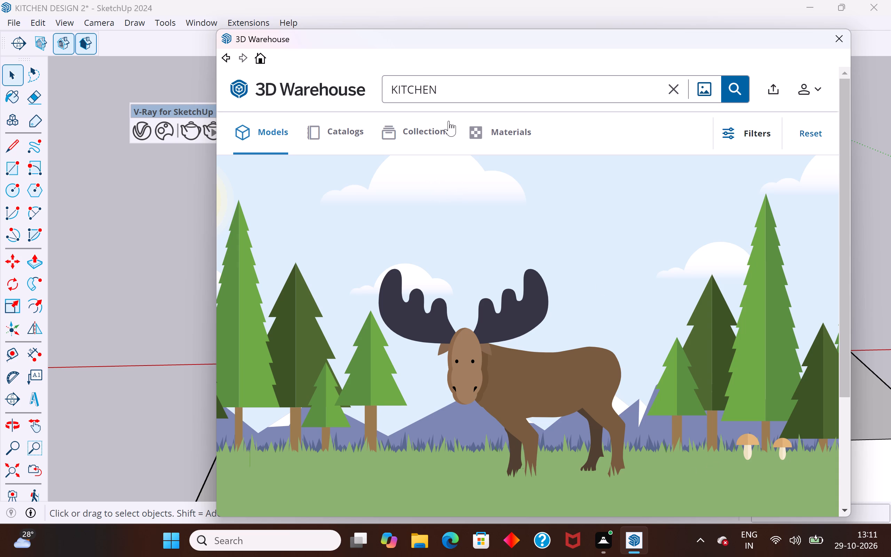
key(BackSpace)
key(BackSpace)
key(BackSpace)
key(BackSpace)
key(BackSpace)
key(BackSpace)
key(BackSpace)
key(BackSpace)
key(BackSpace)
key(BackSpace)
key(BackSpace)
key(BackSpace)
key(BackSpace)
key(BackSpace)
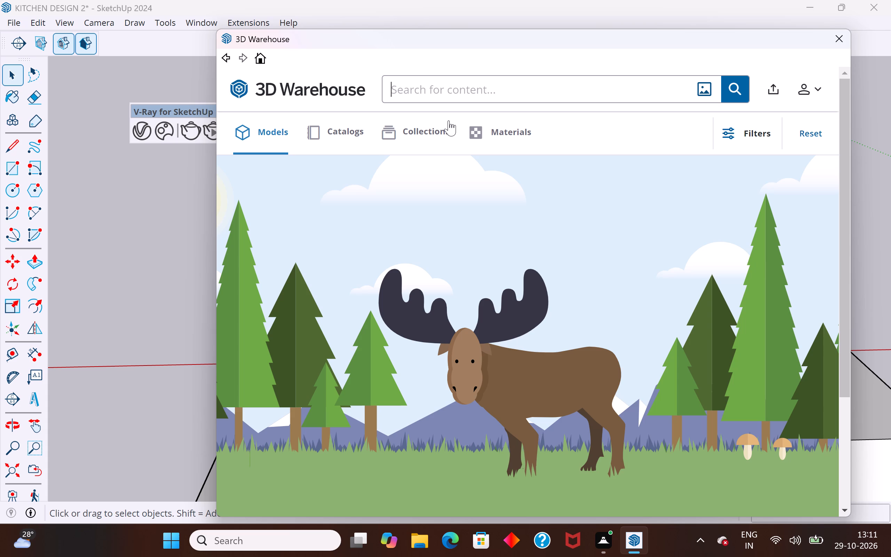
text(RANGE HOOD)
key(Return)
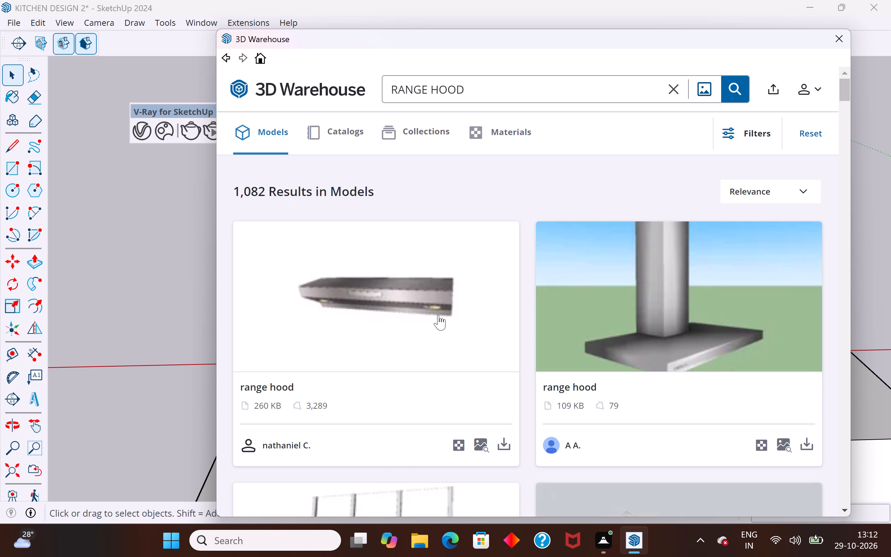
Browse the range hood search results and compare the model thumbnails for one that suits the kitchen.
scroll(587, 381, down, 4)
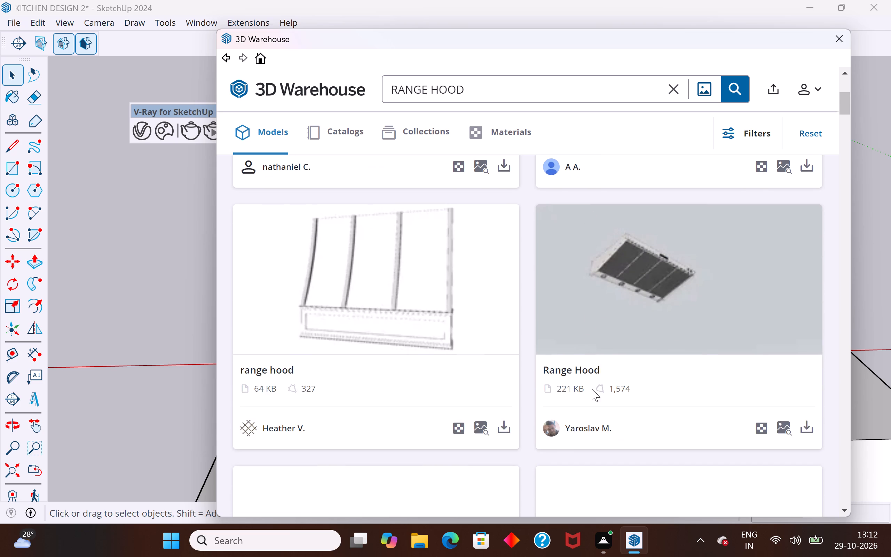
scroll(593, 408, down, 4)
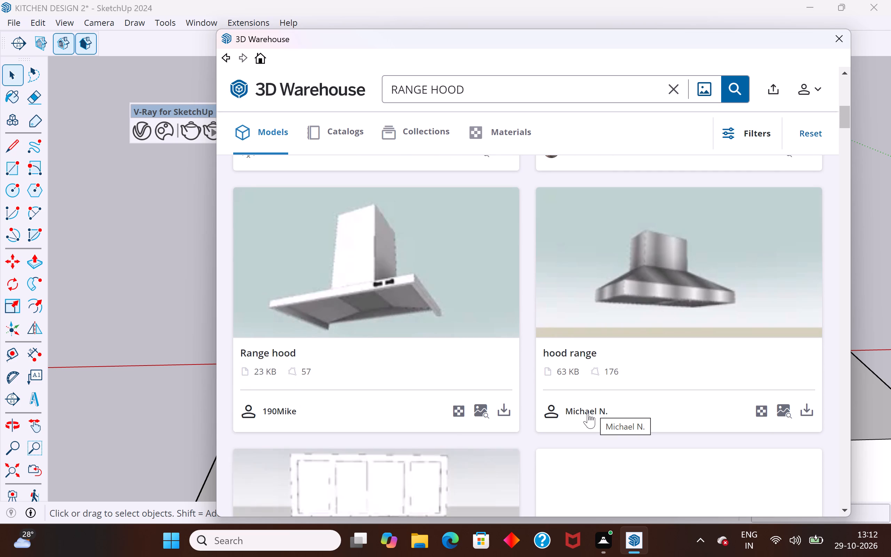
scroll(590, 387, down, 3)
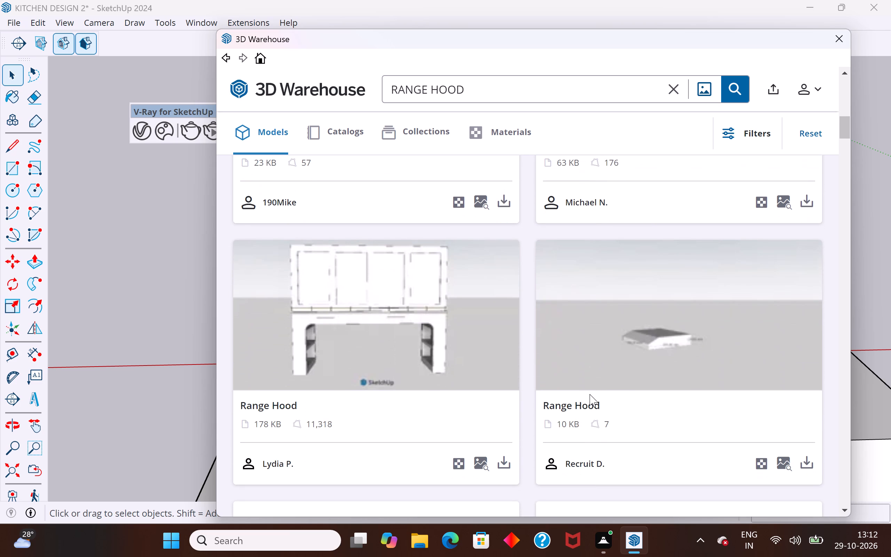
scroll(622, 390, down, 4)
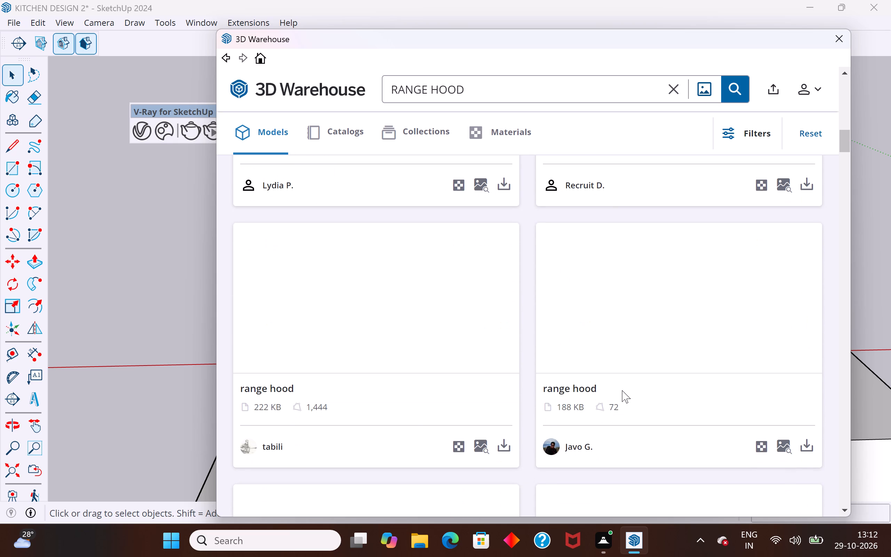
scroll(622, 390, up, 11)
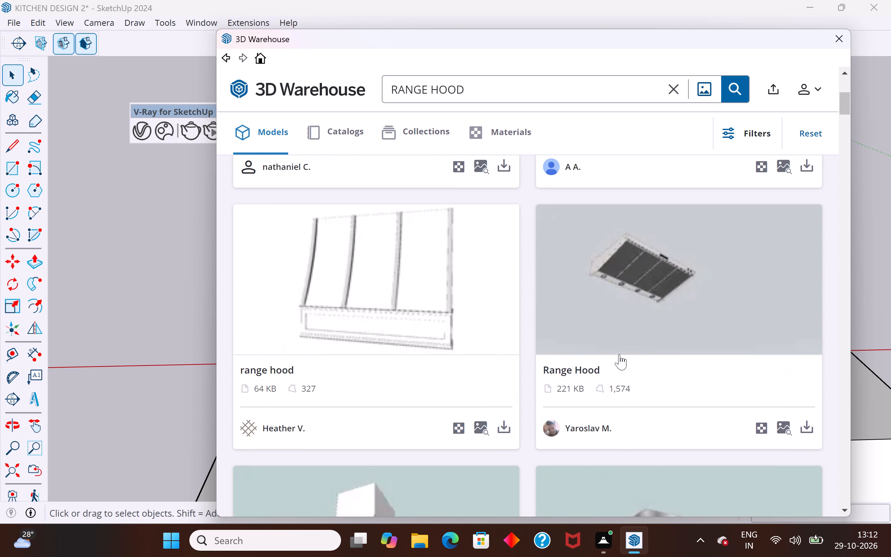
scroll(619, 354, up, 11)
scroll(619, 354, down, 3)
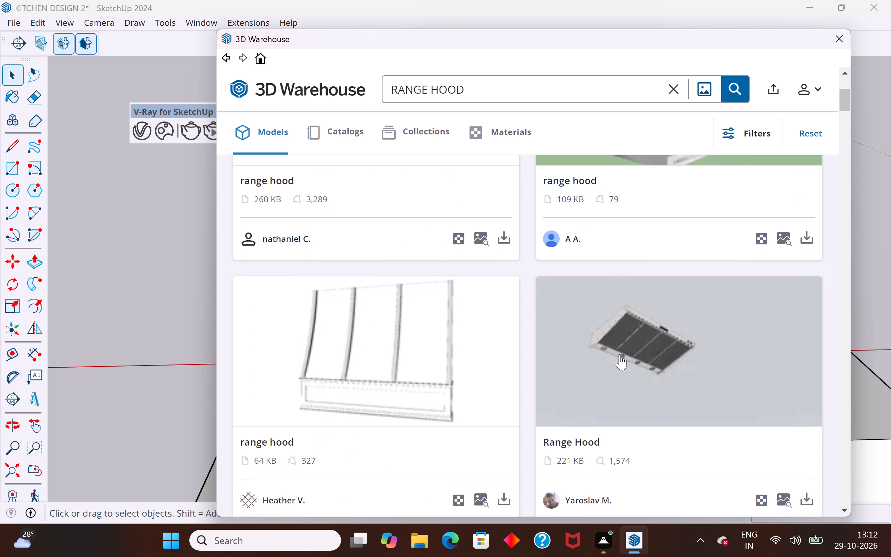
scroll(619, 354, down, 13)
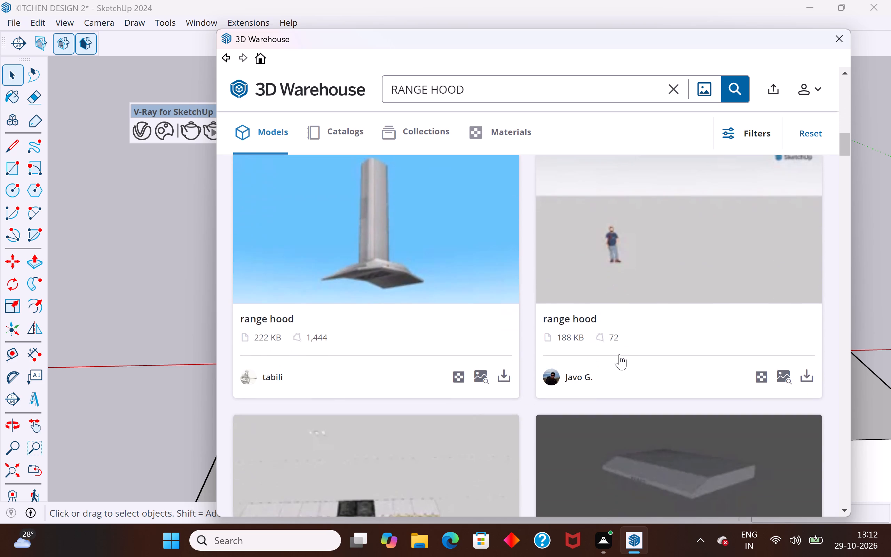
scroll(619, 354, down, 1)
scroll(619, 354, up, 10)
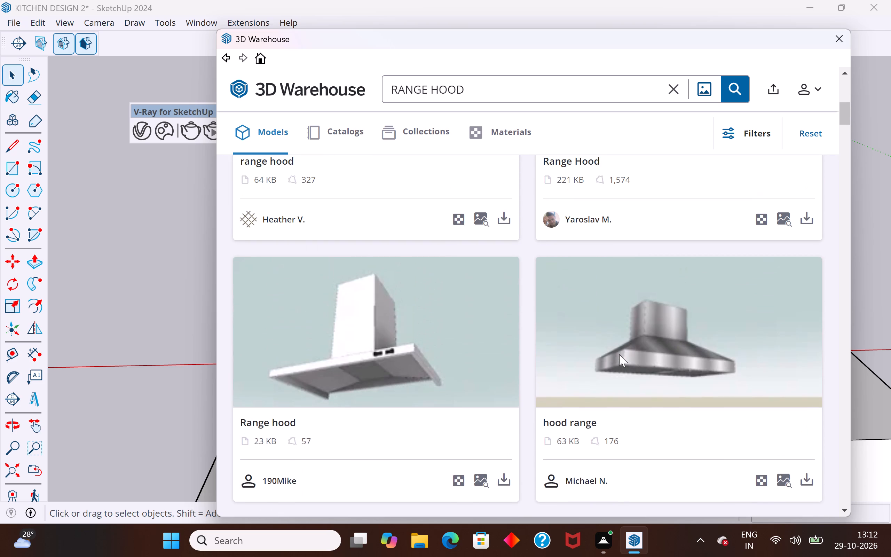
Load the white 23 KB "Range hood" model directly into the kitchen and place it beside the two-door wall cabinet, above the counter.
scroll(556, 346, down, 1)
click(505, 409)
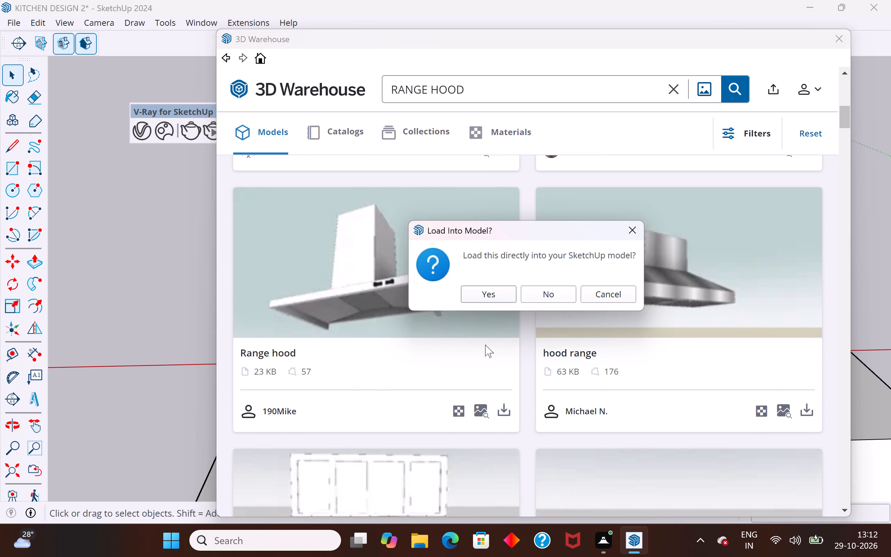
click(486, 293)
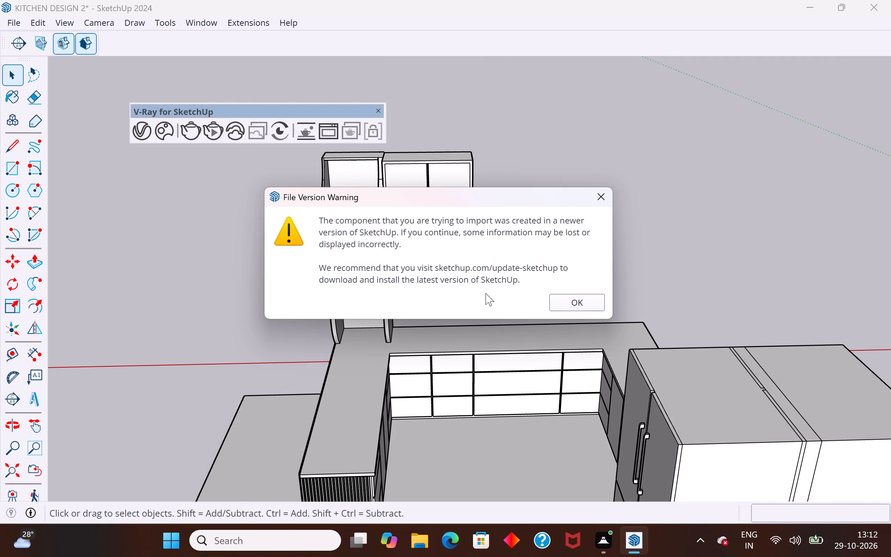
click(586, 298)
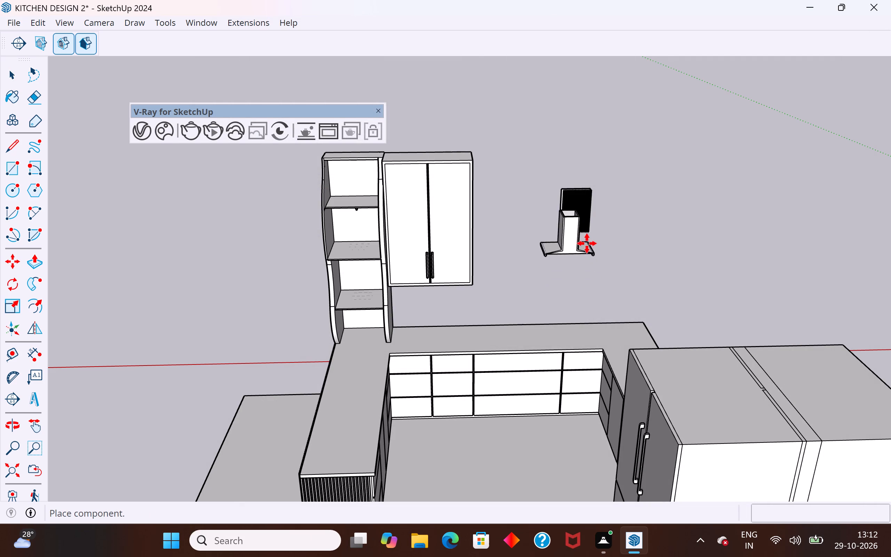
scroll(514, 272, up, 3)
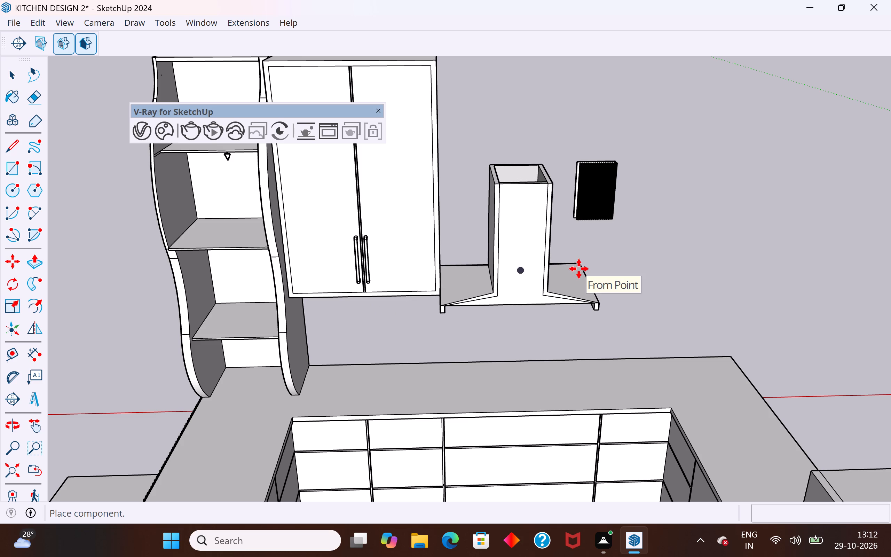
click(579, 269)
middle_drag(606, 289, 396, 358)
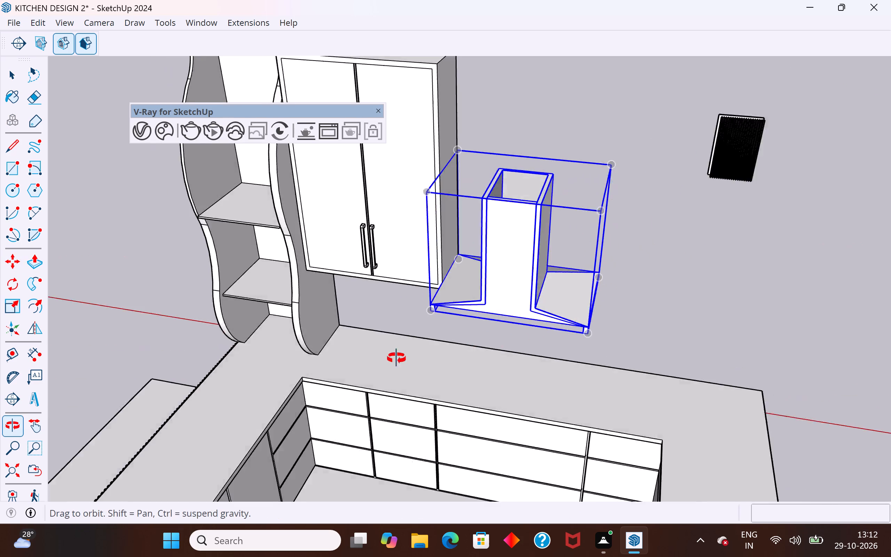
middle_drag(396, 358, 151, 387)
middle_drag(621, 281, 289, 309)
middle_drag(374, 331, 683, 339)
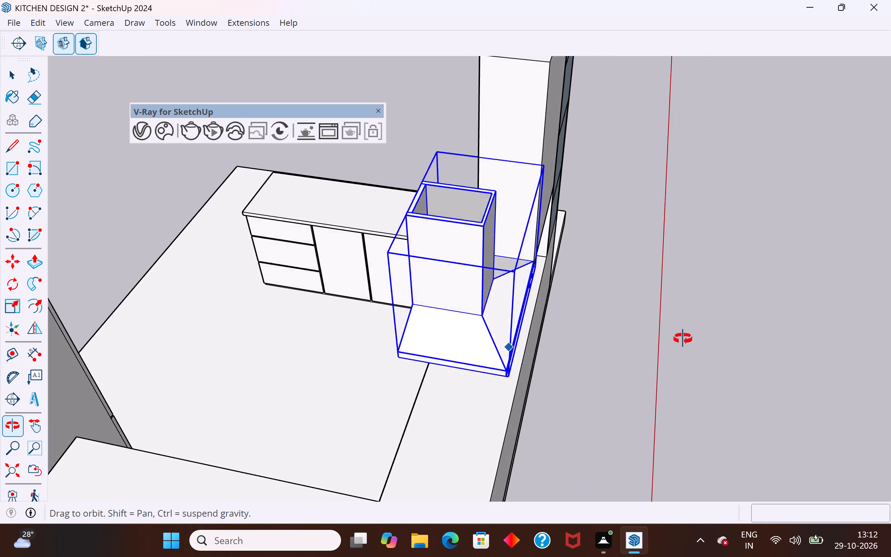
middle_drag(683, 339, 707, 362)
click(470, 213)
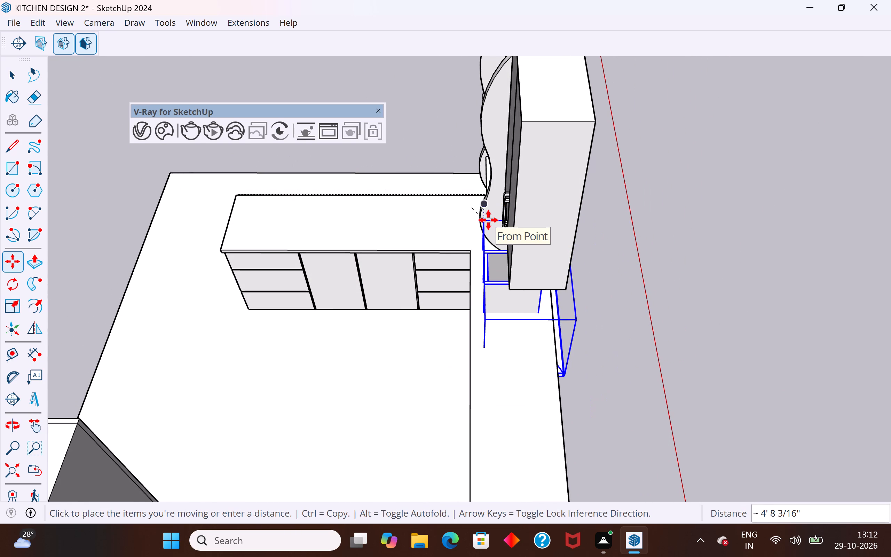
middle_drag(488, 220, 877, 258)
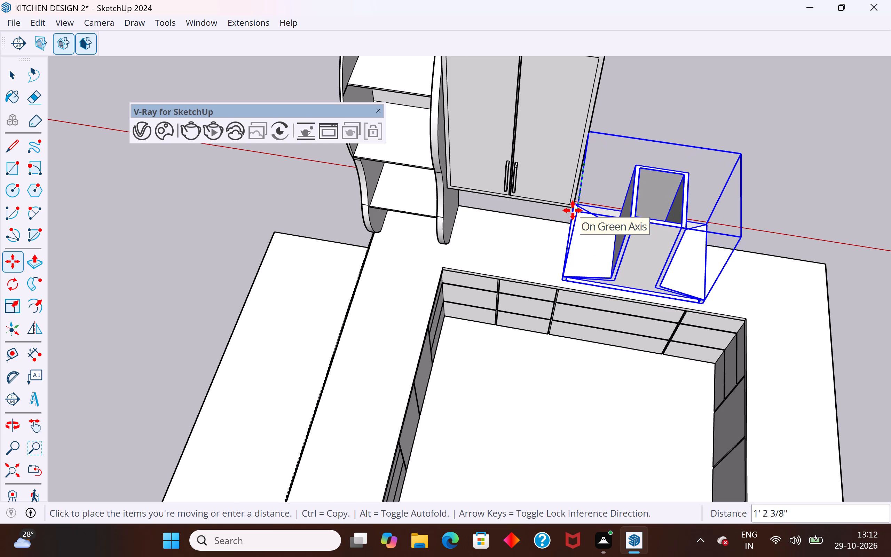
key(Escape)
Move the range hood up about 1' 11" so its top sits near the top of the adjacent wall cabinet.
middle_drag(800, 278, 421, 174)
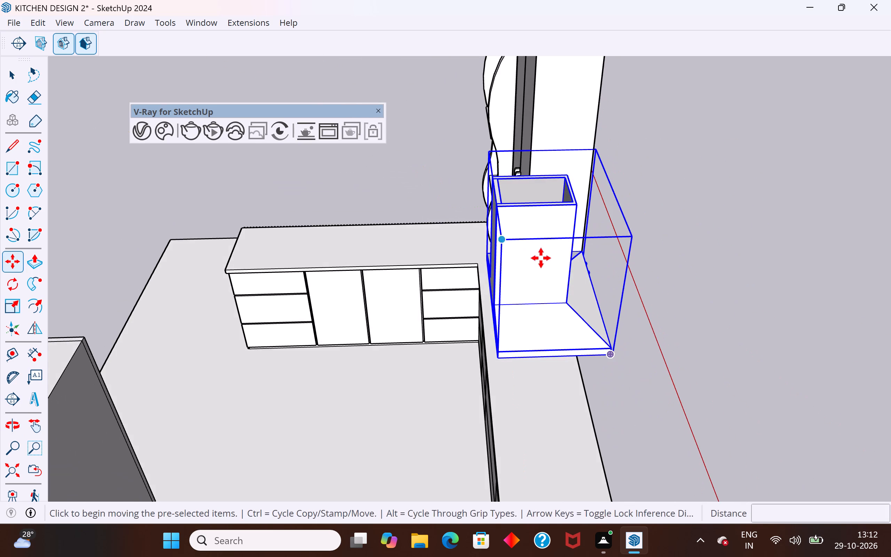
middle_drag(432, 263, 350, 225)
scroll(536, 243, up, 3)
middle_drag(546, 268, 710, 331)
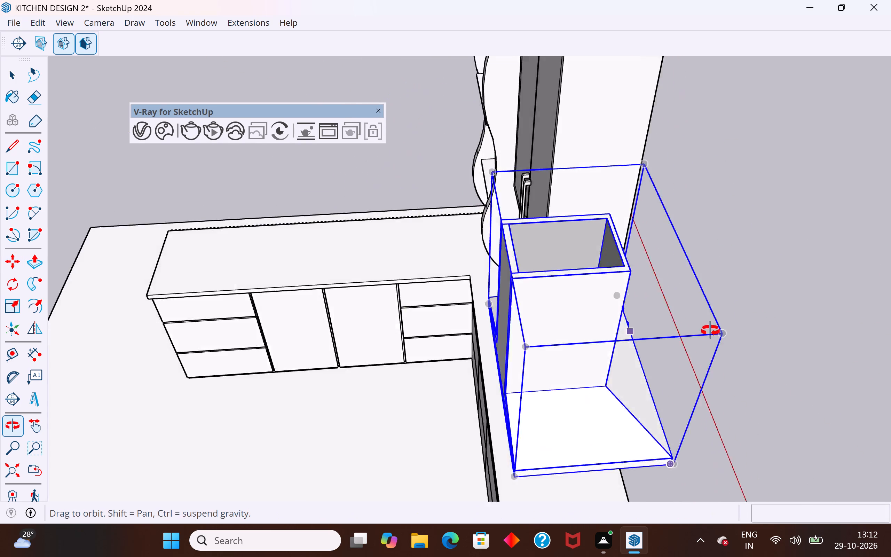
middle_drag(710, 331, 749, 376)
scroll(589, 309, up, 8)
middle_drag(599, 291, 601, 292)
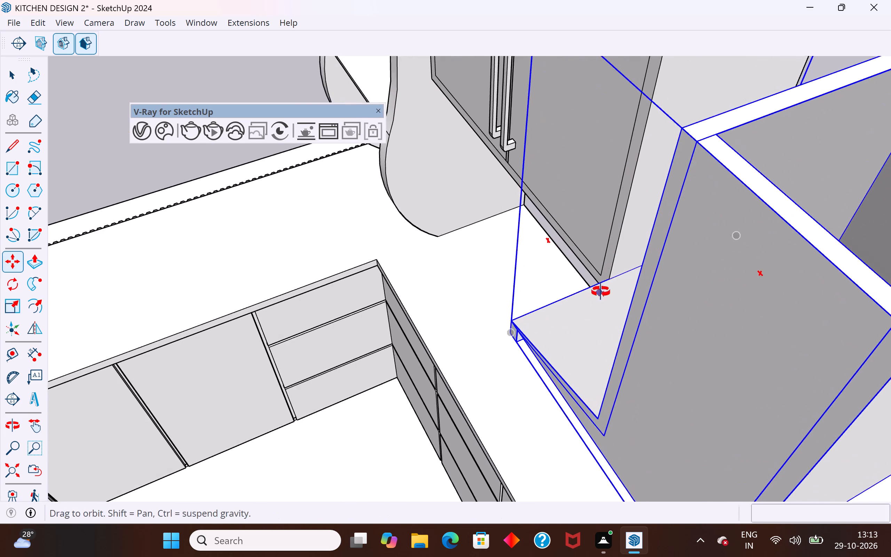
middle_drag(601, 292, 645, 272)
scroll(650, 256, up, 1)
middle_drag(675, 221, 693, 249)
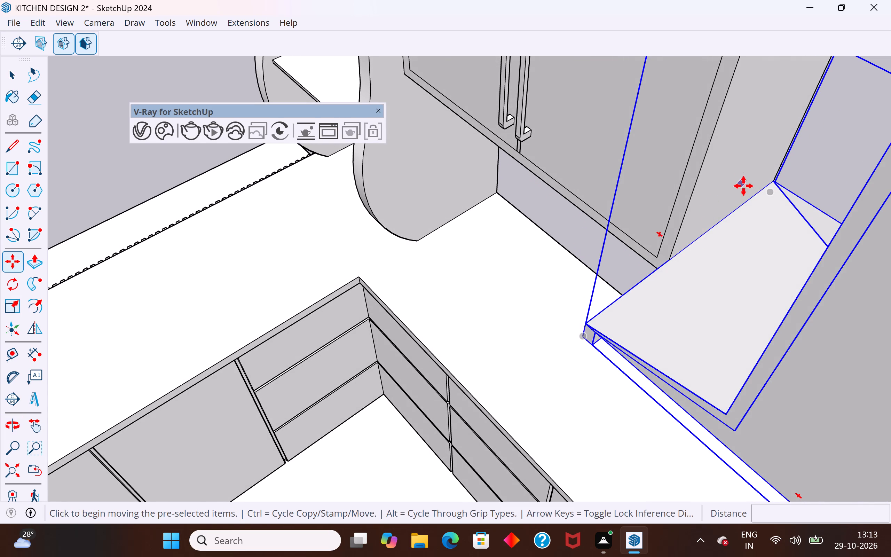
scroll(607, 291, down, 4)
scroll(512, 402, down, 4)
middle_drag(696, 337, 277, 283)
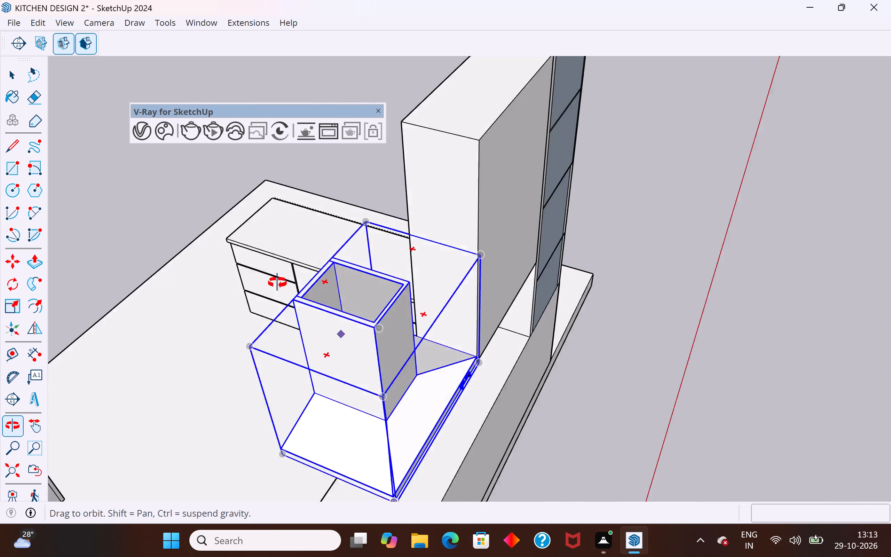
middle_drag(277, 283, 245, 283)
scroll(401, 366, down, 4)
middle_drag(403, 359, 357, 296)
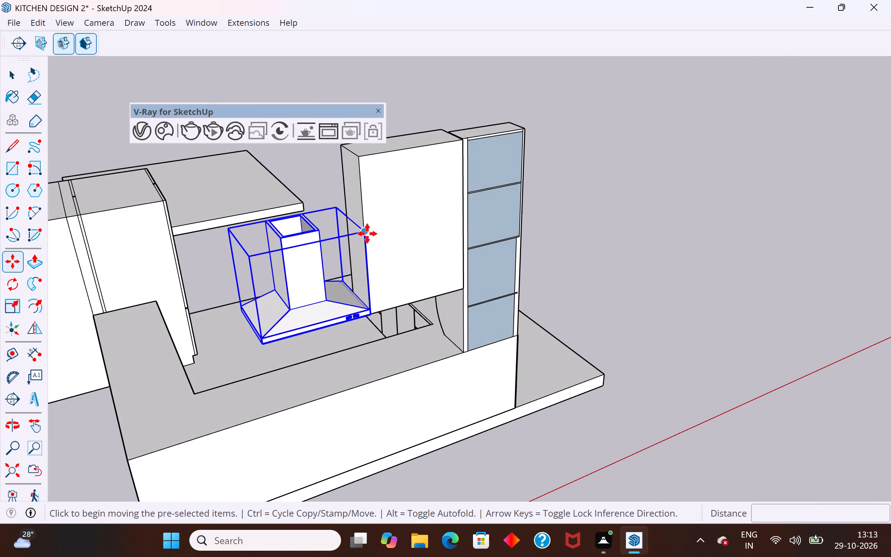
click(366, 233)
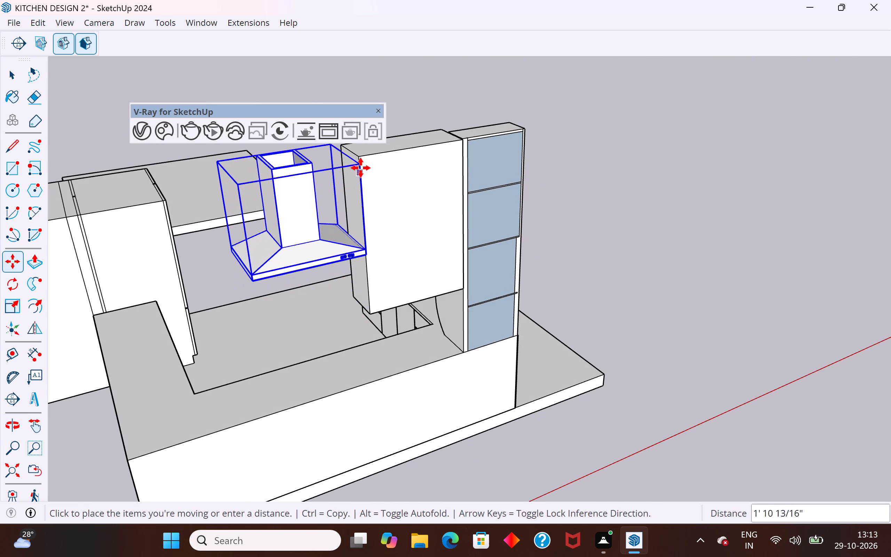
click(360, 164)
Shift the range hood about 5/16" sideways and 1/8" in depth to align its vertical bounding edge with the wall cabinet's rear corner.
scroll(595, 449, down, 5)
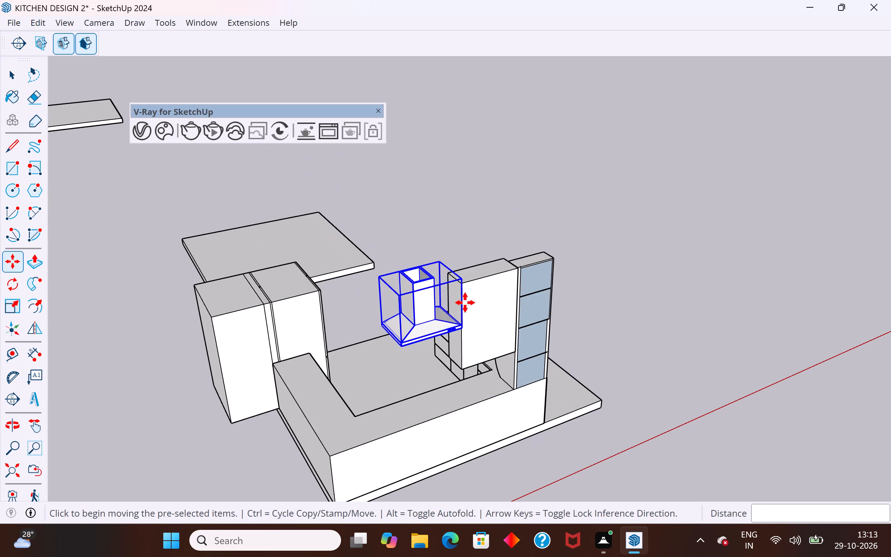
scroll(440, 267, up, 3)
scroll(463, 293, up, 7)
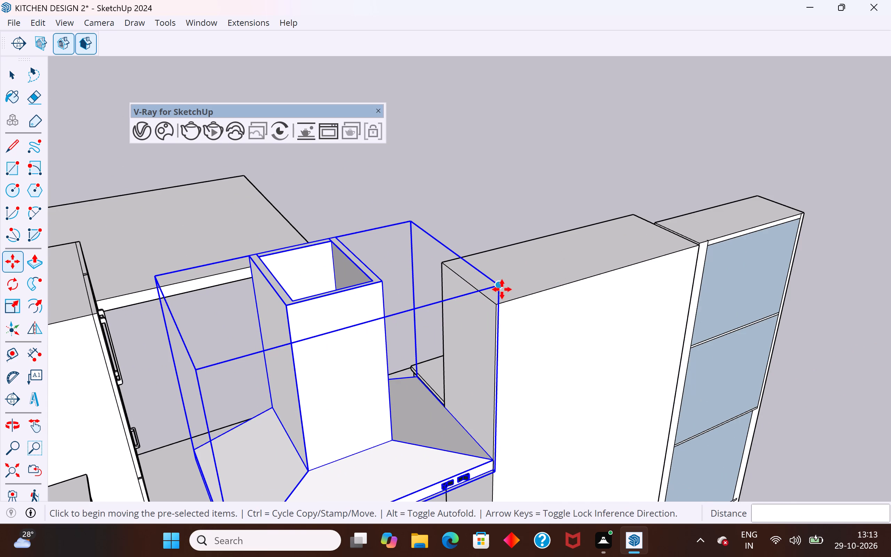
scroll(500, 304, up, 19)
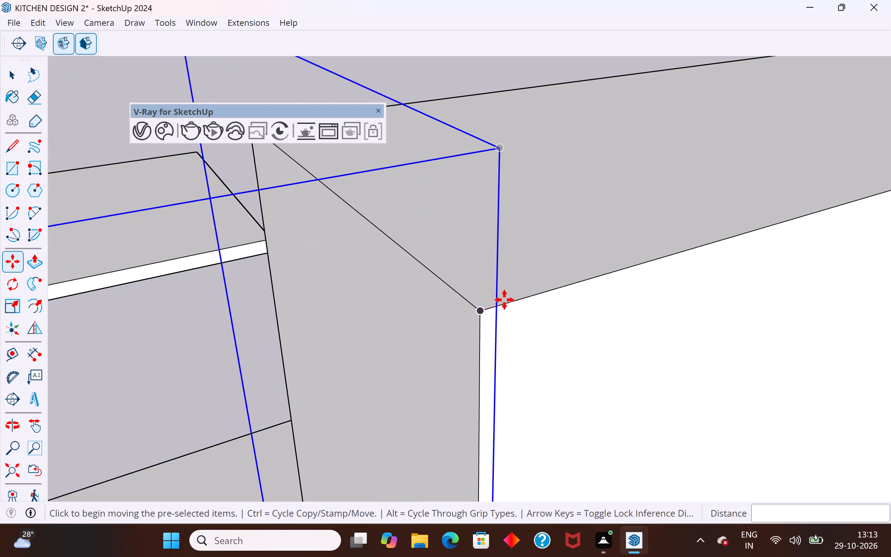
scroll(498, 309, up, 7)
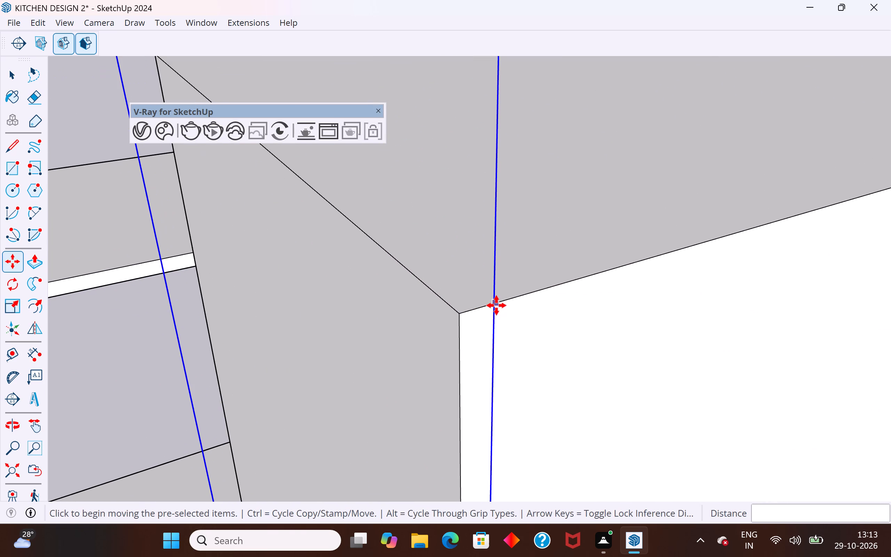
click(496, 305)
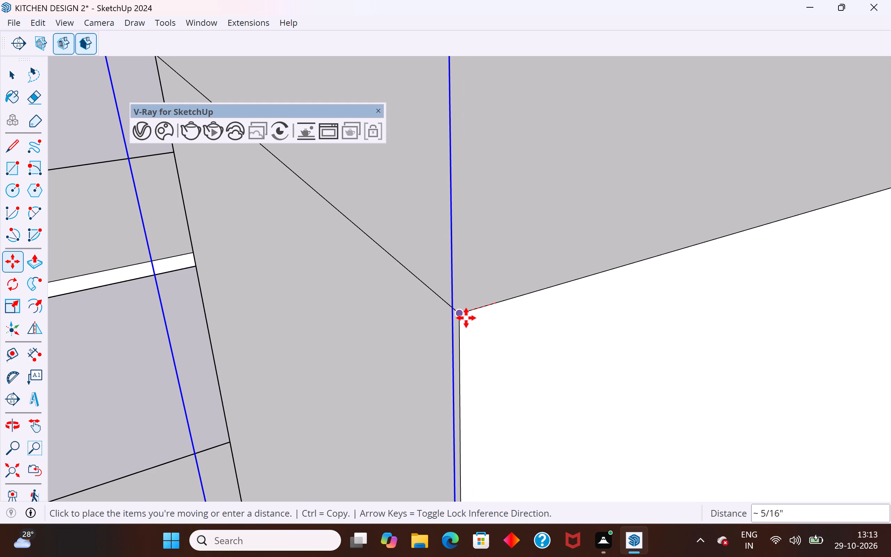
scroll(466, 318, up, 6)
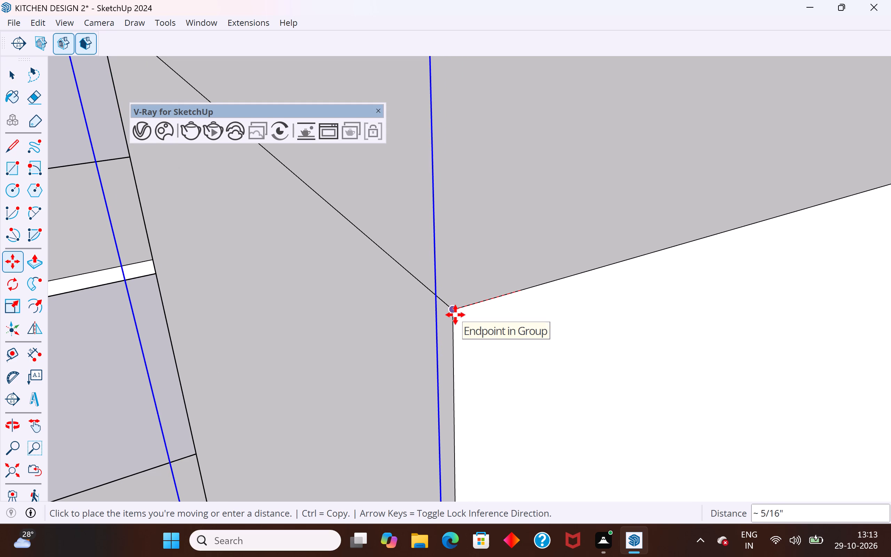
click(455, 315)
click(432, 298)
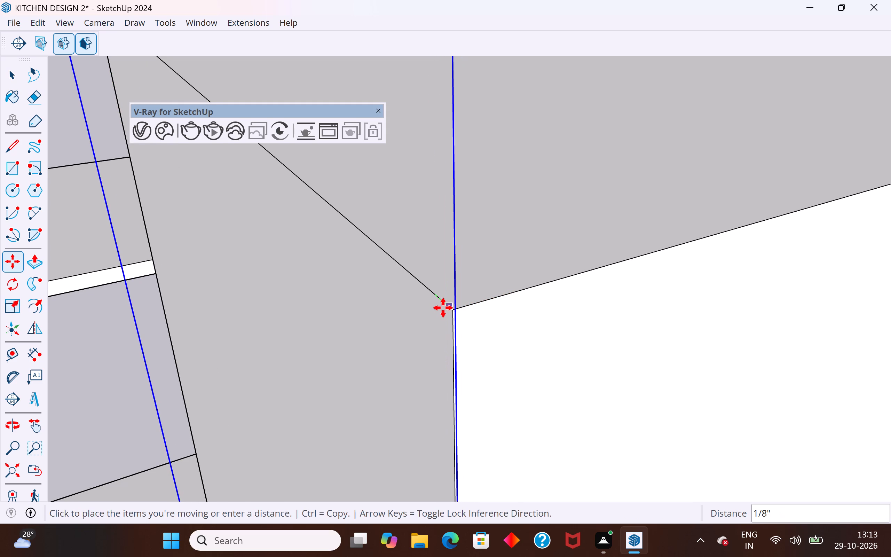
click(443, 308)
scroll(450, 315, up, 12)
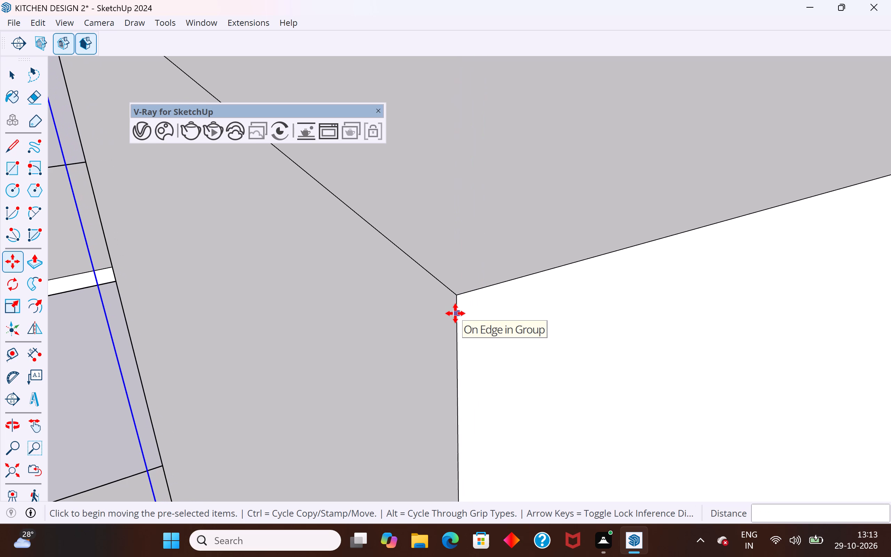
Lower the range hood about 3" so its top rear corner meets the top rear corner of the adjacent wall cabinet.
scroll(455, 313, down, 20)
scroll(455, 313, down, 10)
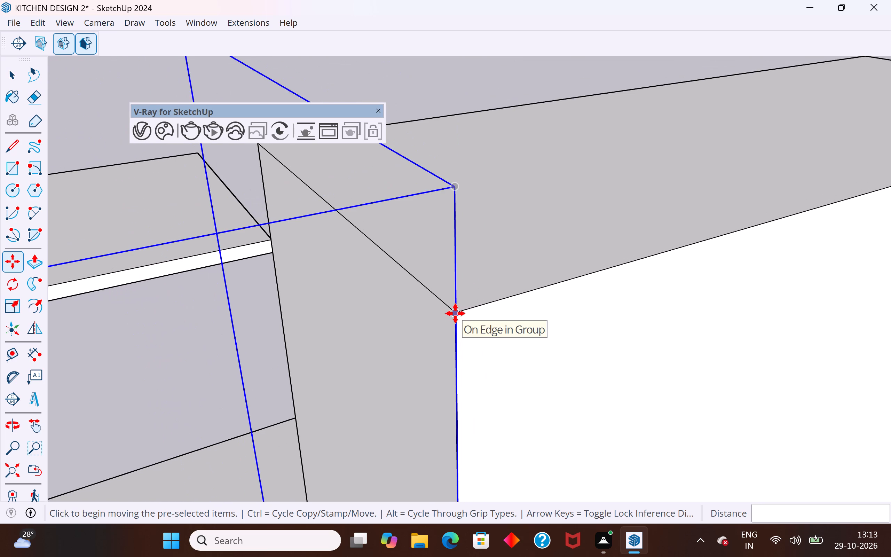
click(455, 187)
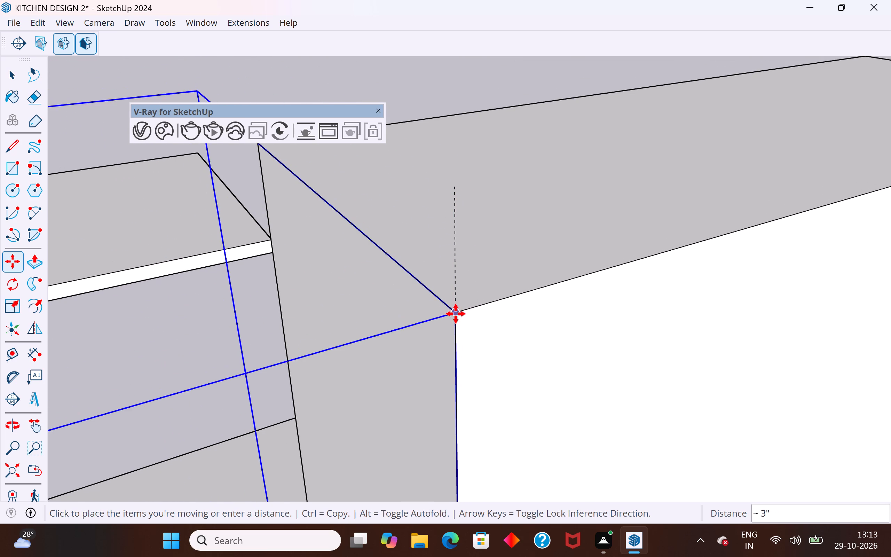
scroll(456, 314, up, 20)
scroll(456, 314, up, 9)
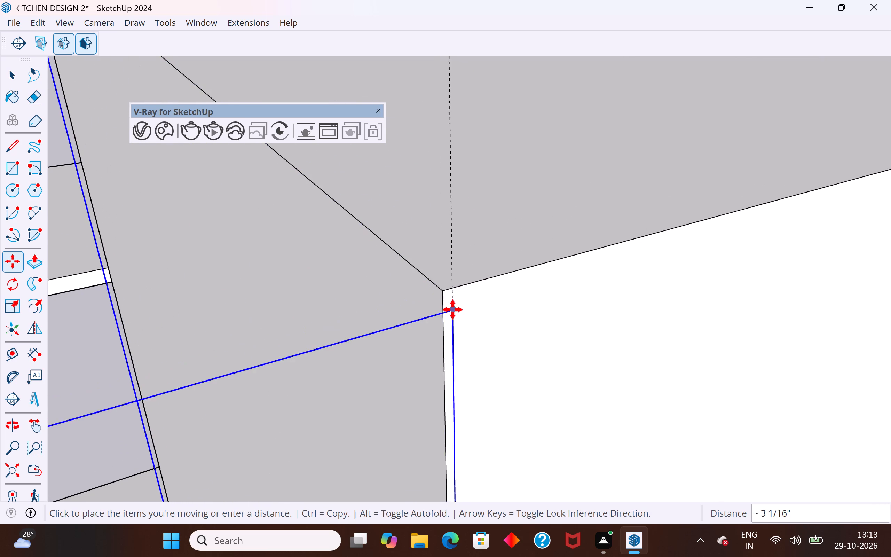
click(441, 294)
scroll(547, 335, down, 18)
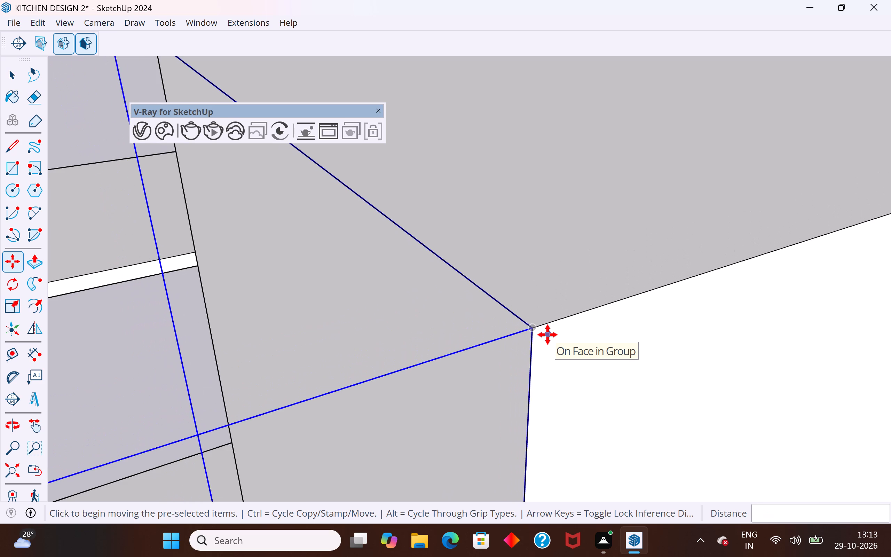
scroll(547, 335, down, 7)
scroll(547, 335, down, 20)
scroll(547, 335, down, 4)
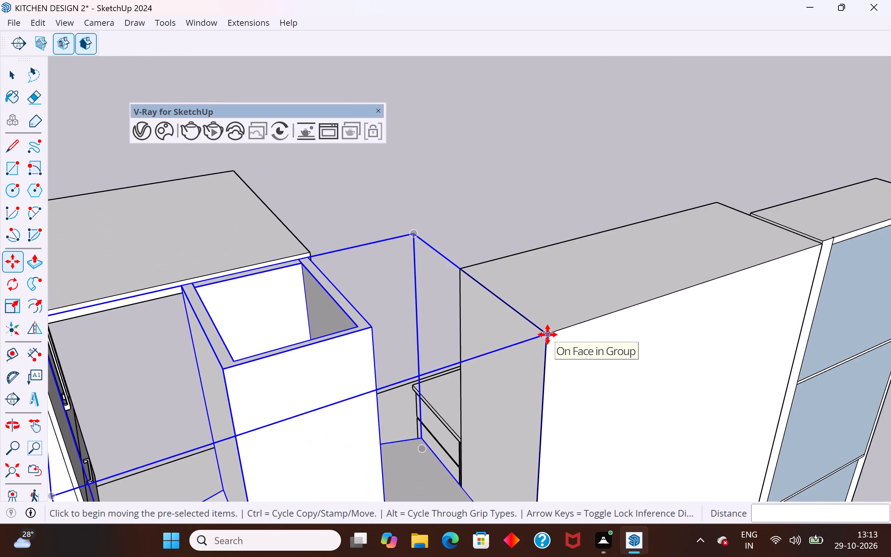
scroll(547, 335, down, 9)
click(15, 79)
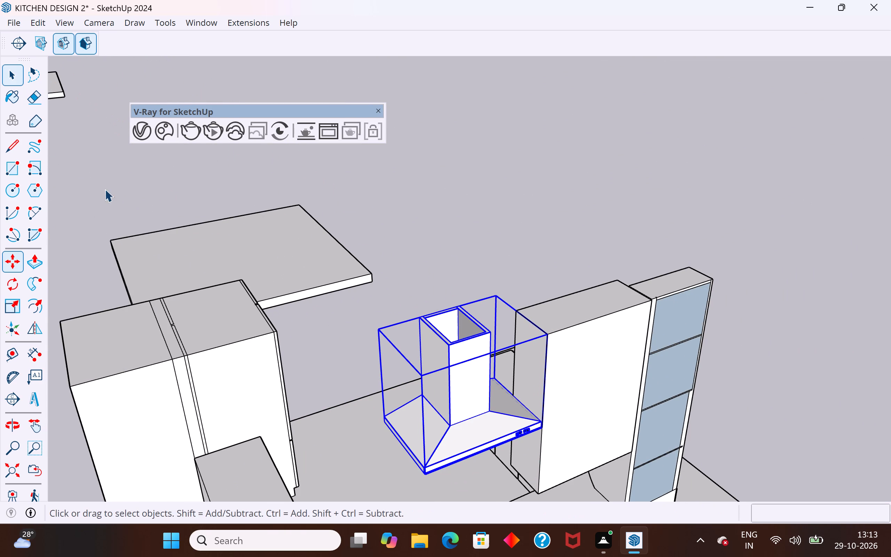
click(120, 208)
Examine the range hood's placement beside the two-door wall cabinet from the front of the kitchen.
middle_drag(223, 303, 884, 321)
middle_drag(600, 290, 650, 272)
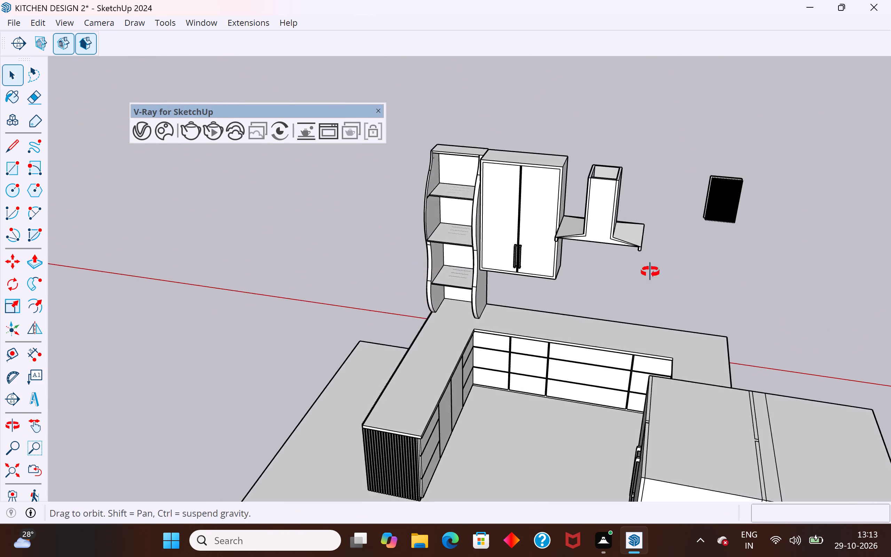
middle_drag(650, 272, 624, 233)
scroll(606, 214, up, 4)
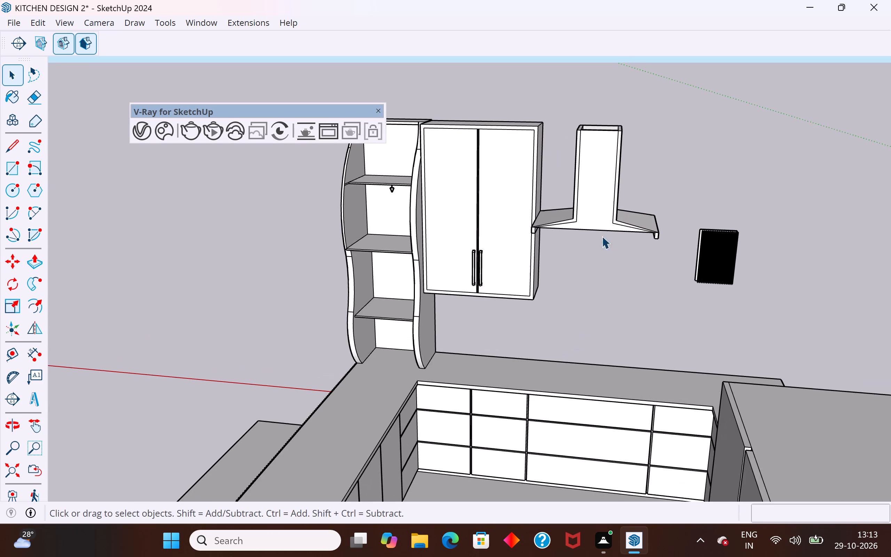
middle_drag(606, 243, 682, 283)
scroll(682, 283, up, 1)
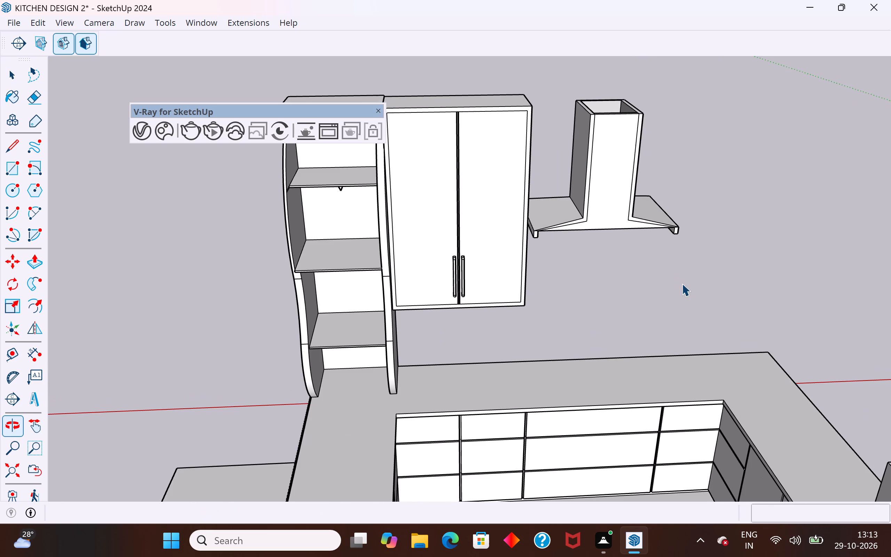
middle_drag(623, 267, 581, 259)
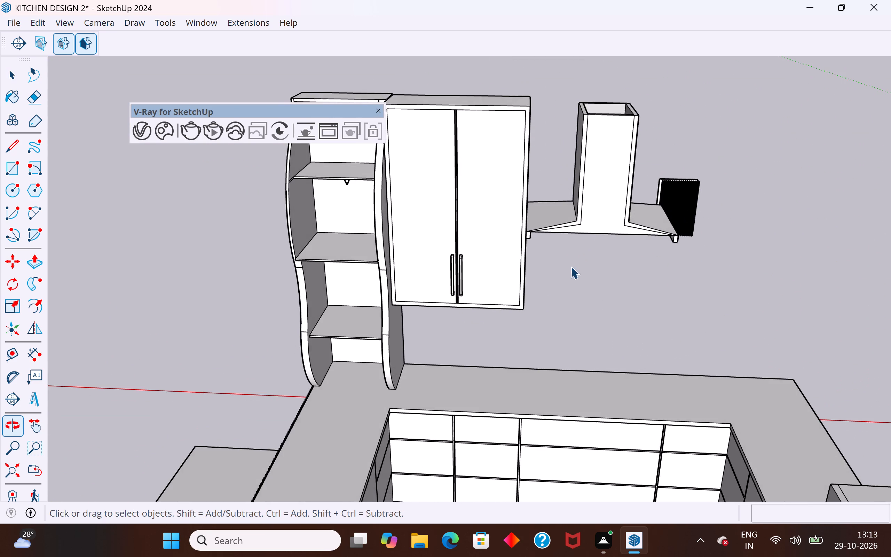
scroll(510, 306, down, 4)
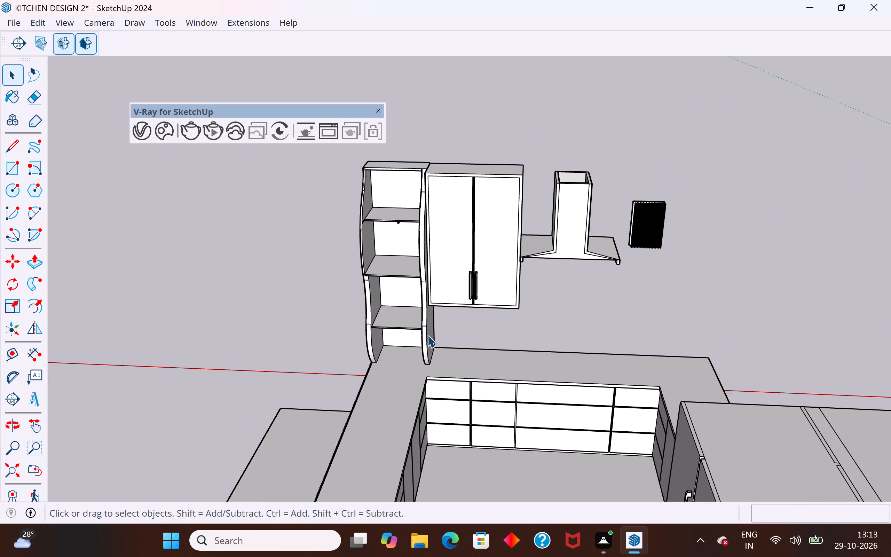
click(427, 335)
triple_click(430, 329)
click(430, 329)
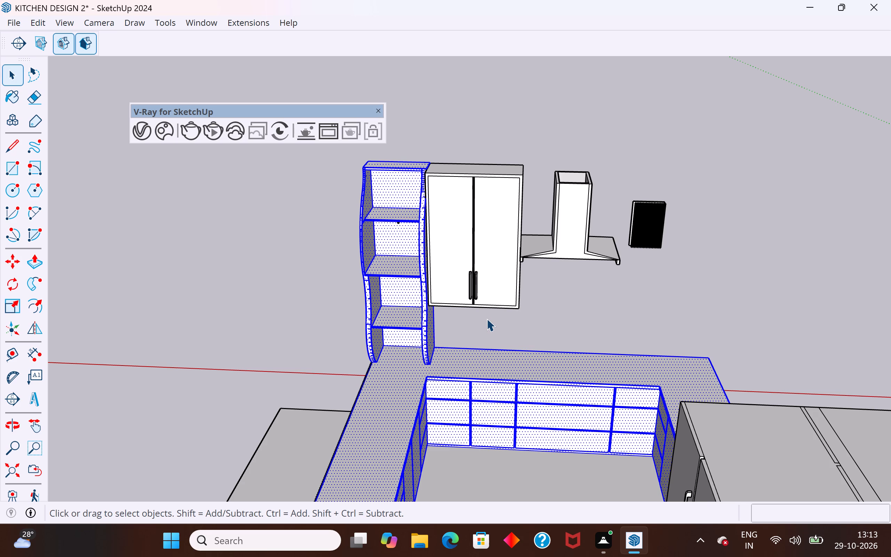
click(539, 339)
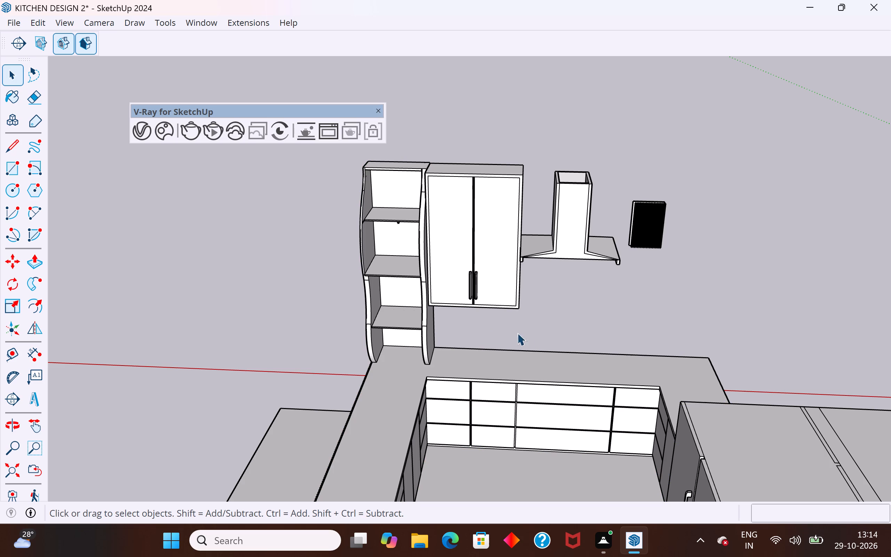
Hide the range hood component beside the two-door wall cabinet.
click(575, 217)
right_click(575, 217)
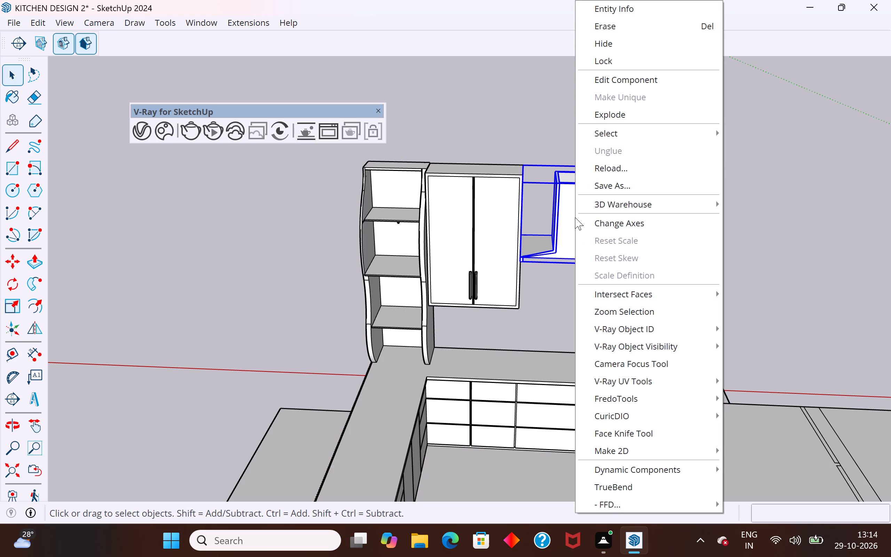
click(617, 40)
Copy the complete two-door wall cabinet along the red axis, about 6' 8 15/16" from the original.
drag(547, 138, 447, 330)
scroll(450, 273, up, 2)
key(m)
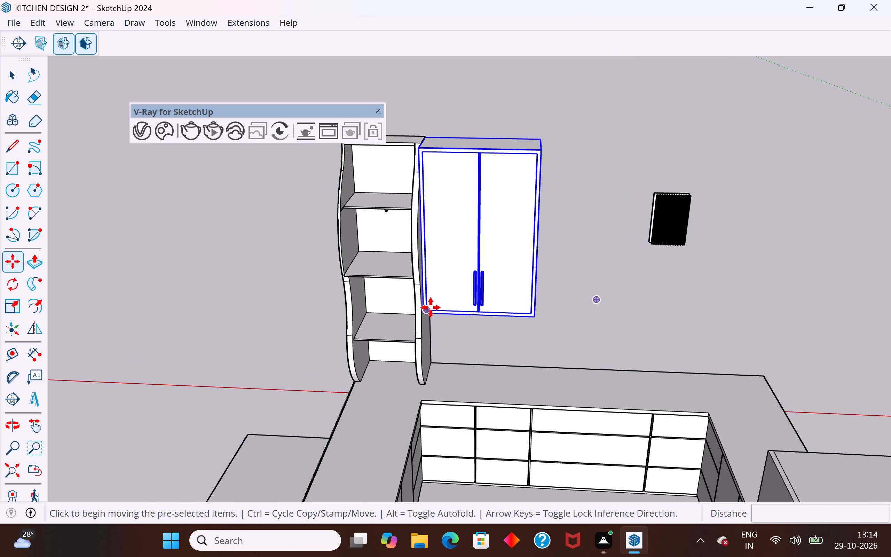
scroll(430, 319, up, 3)
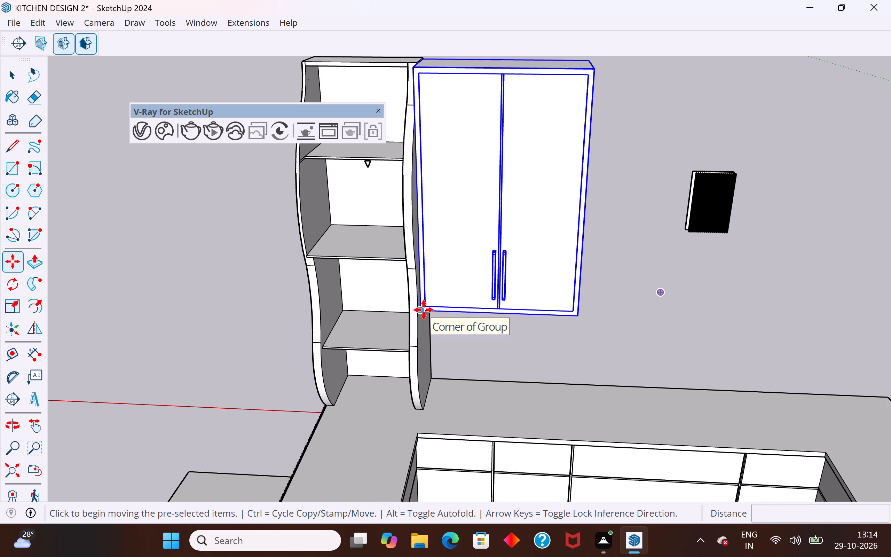
click(424, 310)
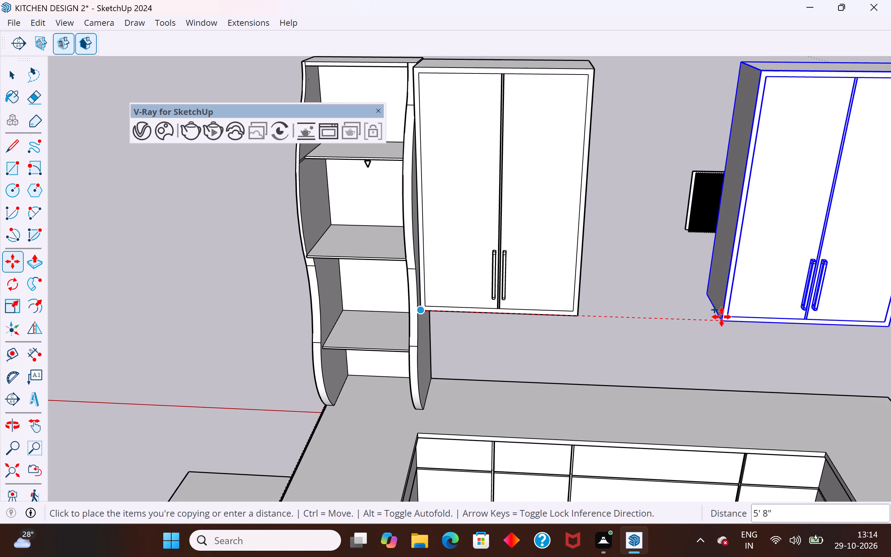
scroll(722, 317, down, 4)
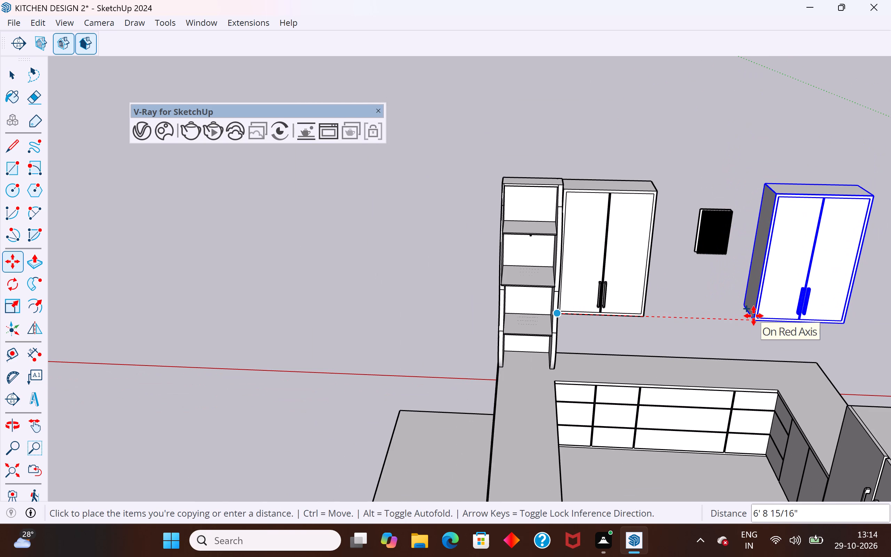
click(754, 316)
click(11, 79)
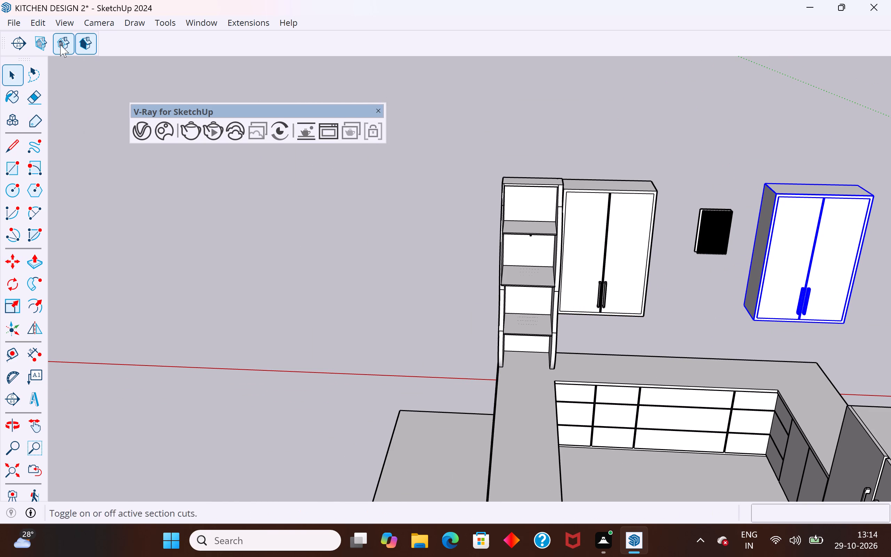
Unhide all hidden objects in the kitchen model.
click(40, 26)
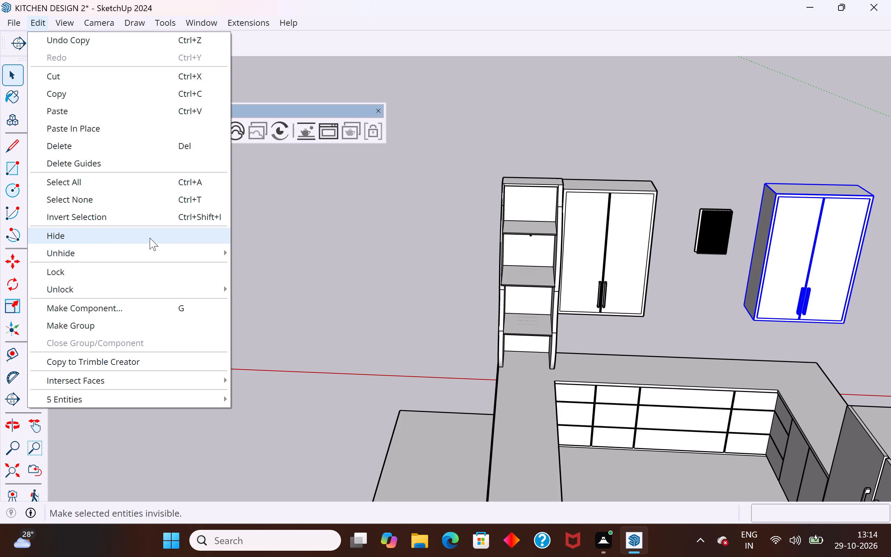
click(277, 285)
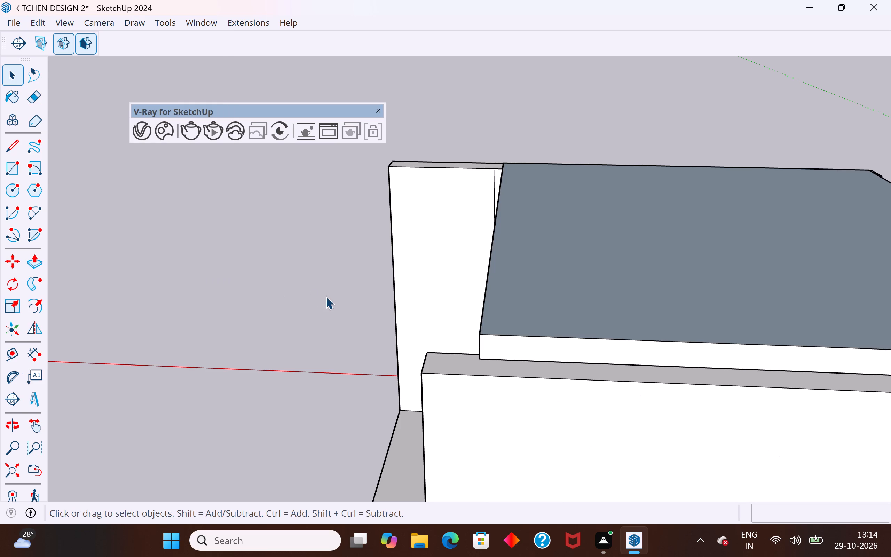
Hide the ceiling group above the kitchen.
middle_drag(326, 297, 525, 211)
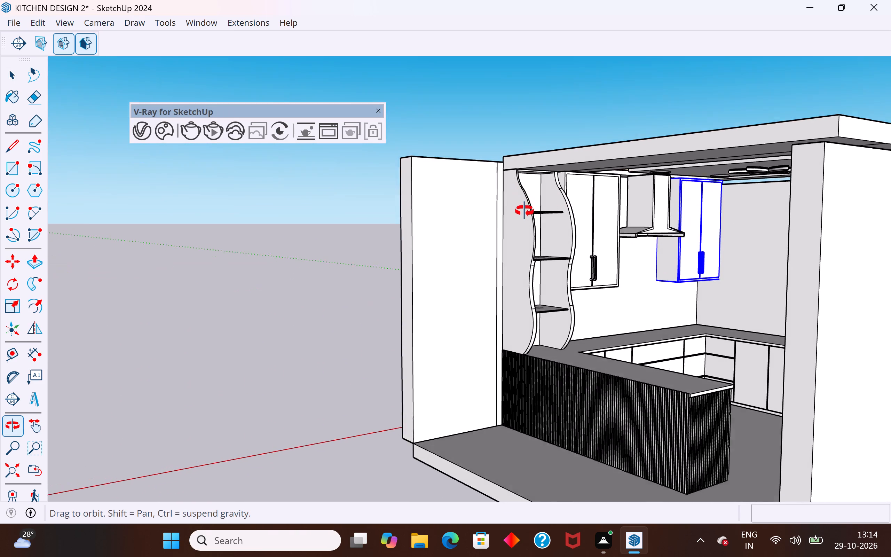
middle_drag(525, 211, 525, 215)
click(634, 152)
right_click(634, 152)
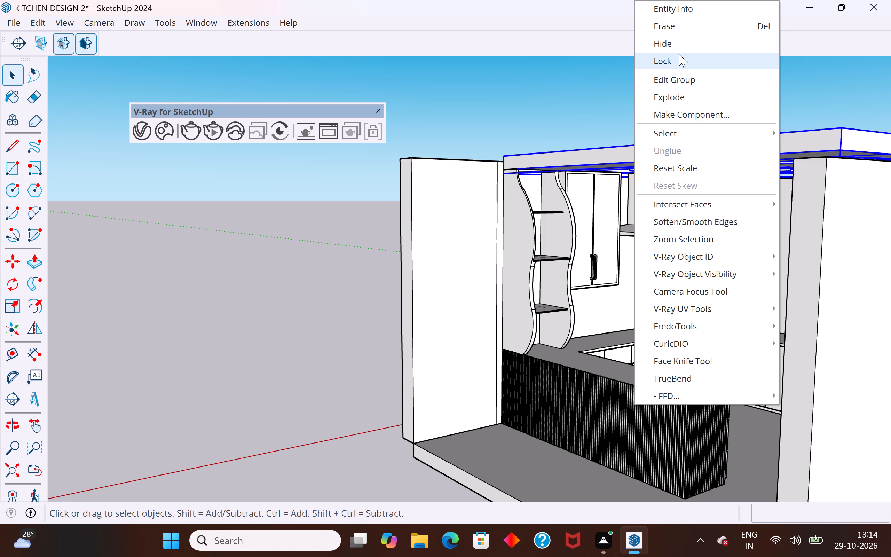
click(678, 46)
Examine the range hood and the two-door wall cabinets on both sides of it.
scroll(435, 218, down, 3)
middle_drag(609, 291, 607, 432)
scroll(676, 201, up, 3)
middle_drag(690, 235, 488, 239)
scroll(554, 284, up, 2)
scroll(551, 311, down, 2)
click(734, 356)
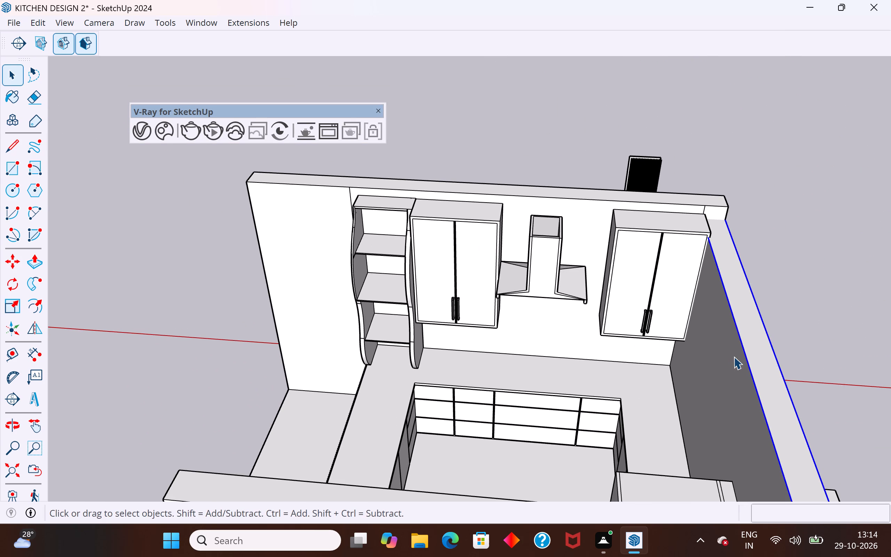
middle_drag(784, 276, 767, 280)
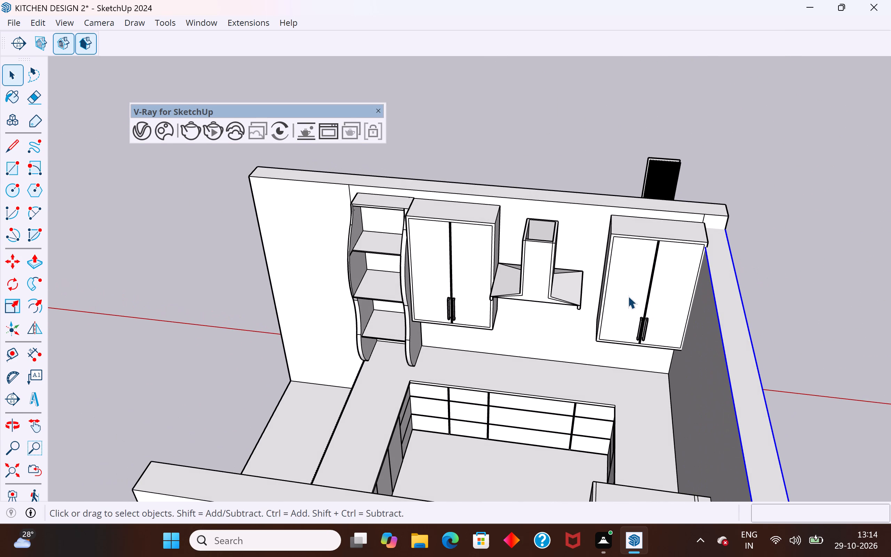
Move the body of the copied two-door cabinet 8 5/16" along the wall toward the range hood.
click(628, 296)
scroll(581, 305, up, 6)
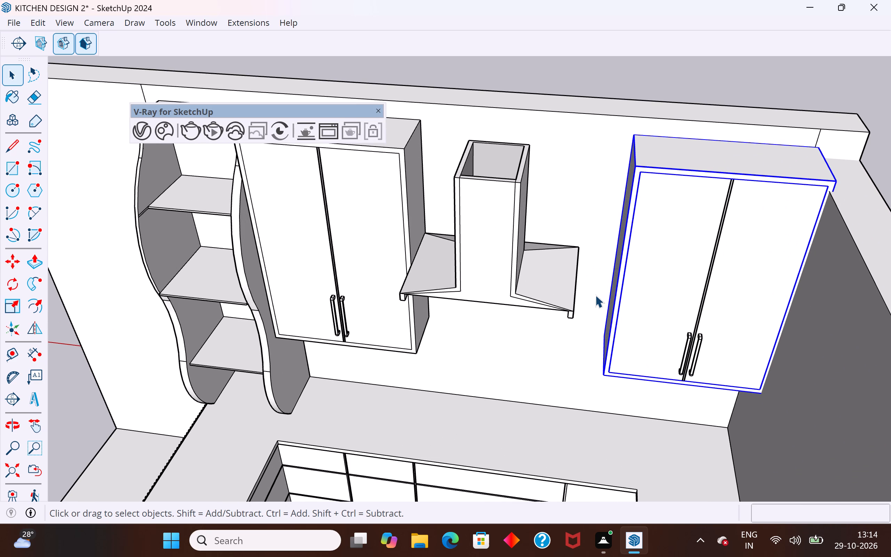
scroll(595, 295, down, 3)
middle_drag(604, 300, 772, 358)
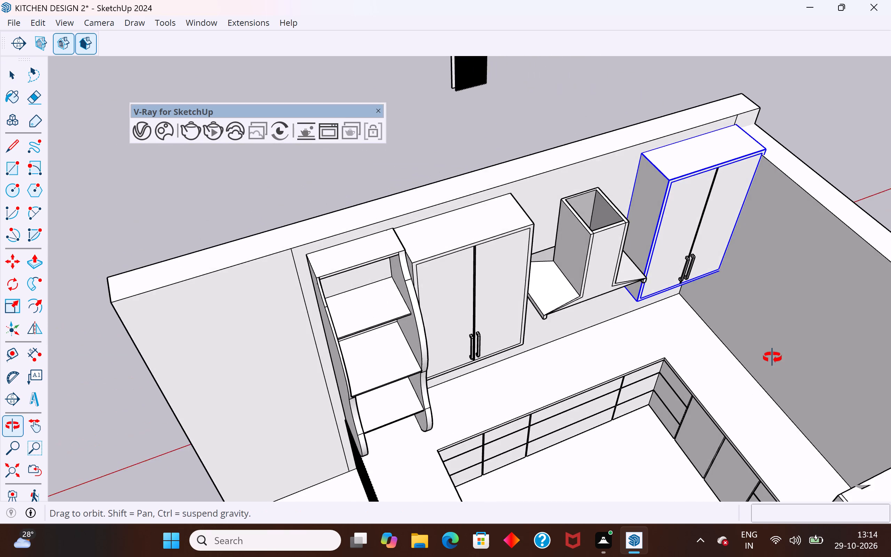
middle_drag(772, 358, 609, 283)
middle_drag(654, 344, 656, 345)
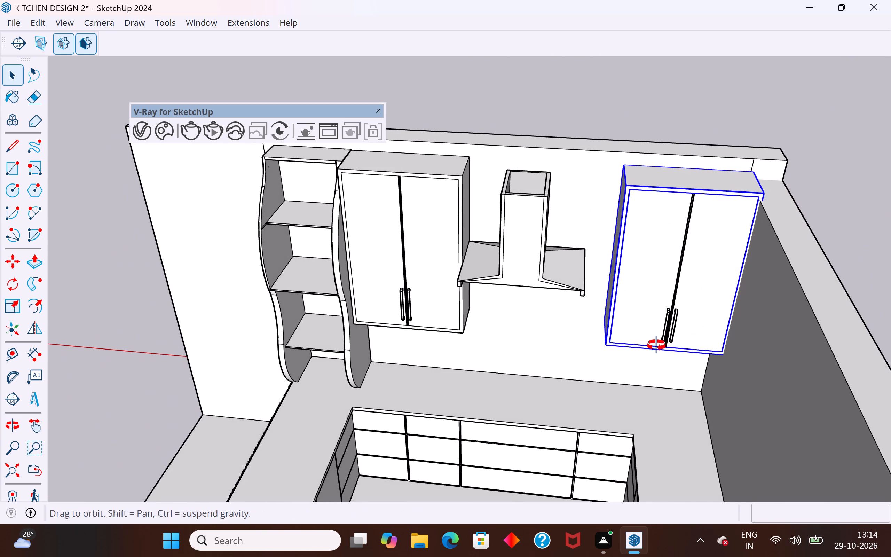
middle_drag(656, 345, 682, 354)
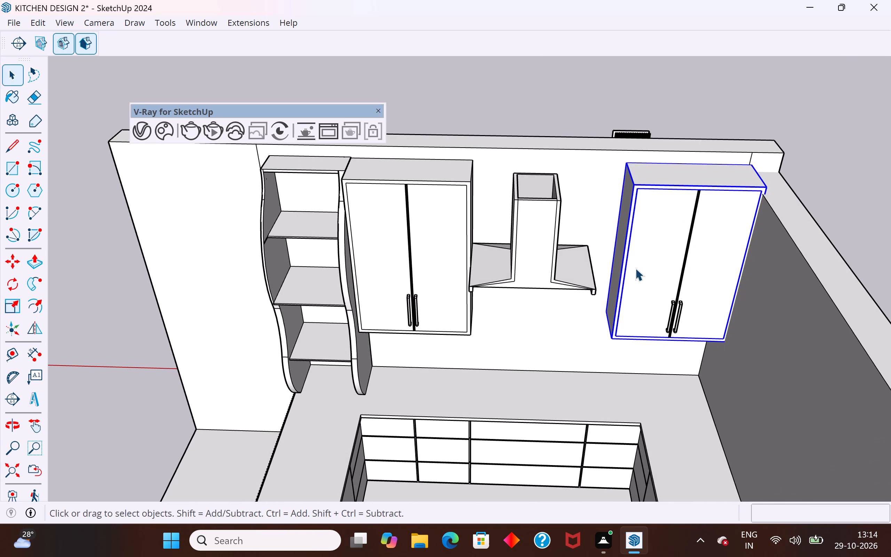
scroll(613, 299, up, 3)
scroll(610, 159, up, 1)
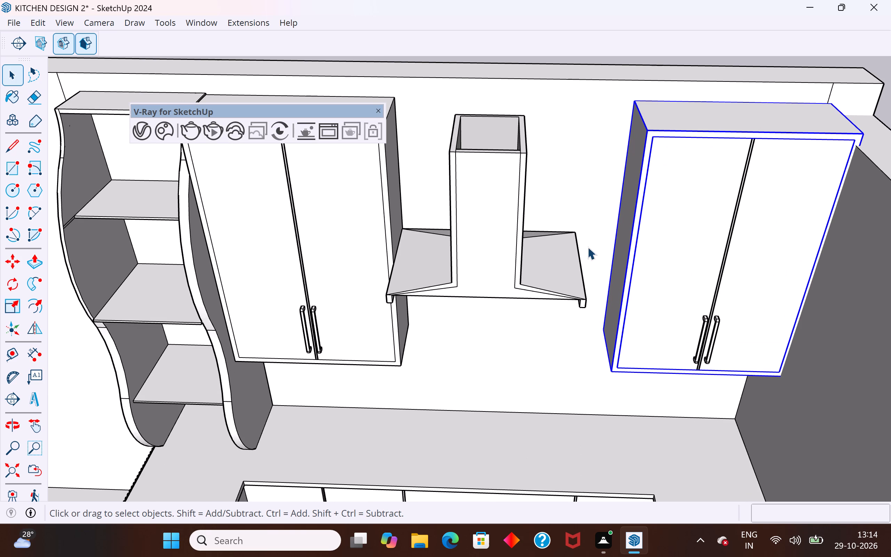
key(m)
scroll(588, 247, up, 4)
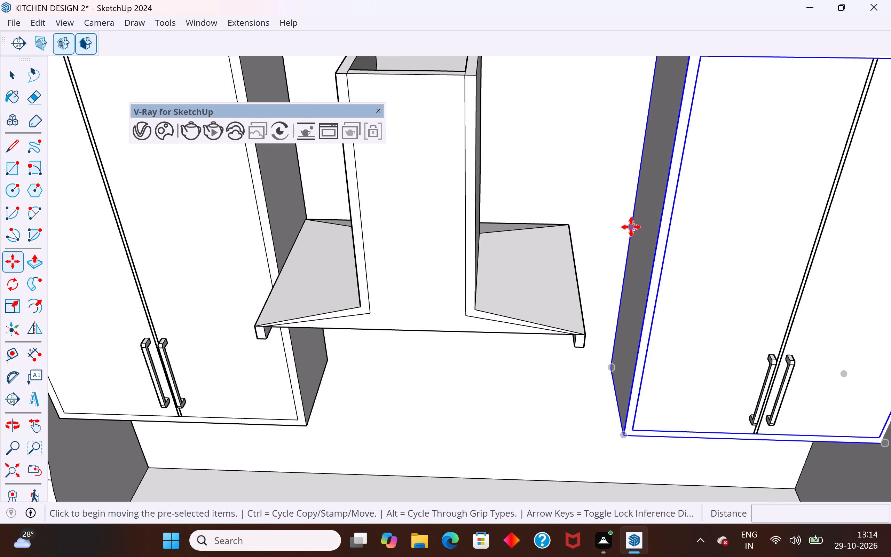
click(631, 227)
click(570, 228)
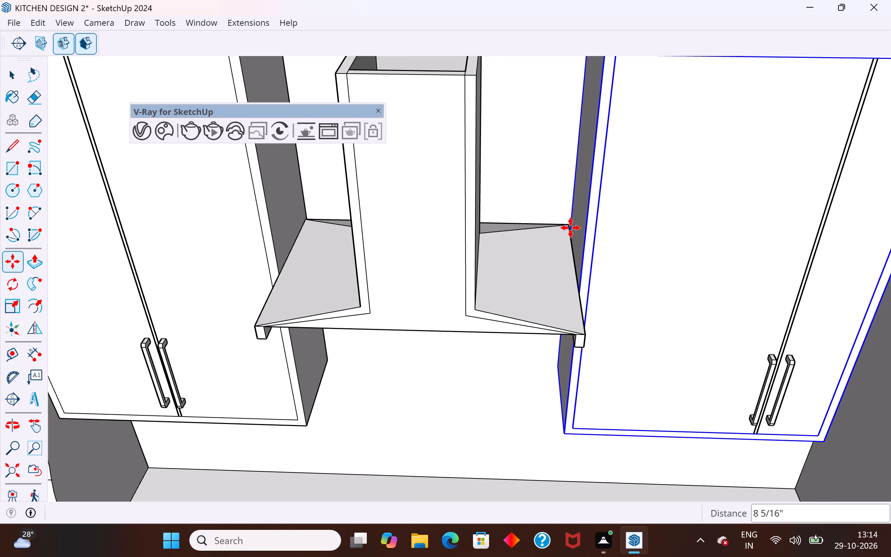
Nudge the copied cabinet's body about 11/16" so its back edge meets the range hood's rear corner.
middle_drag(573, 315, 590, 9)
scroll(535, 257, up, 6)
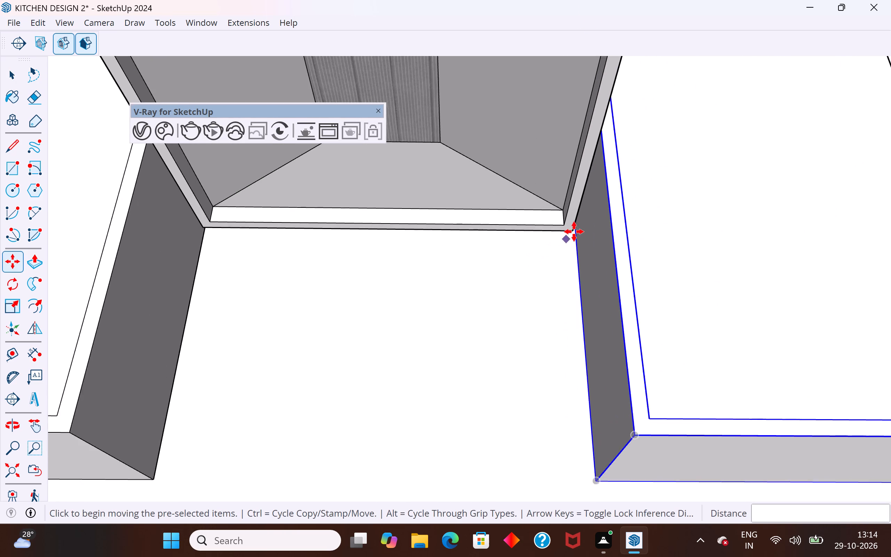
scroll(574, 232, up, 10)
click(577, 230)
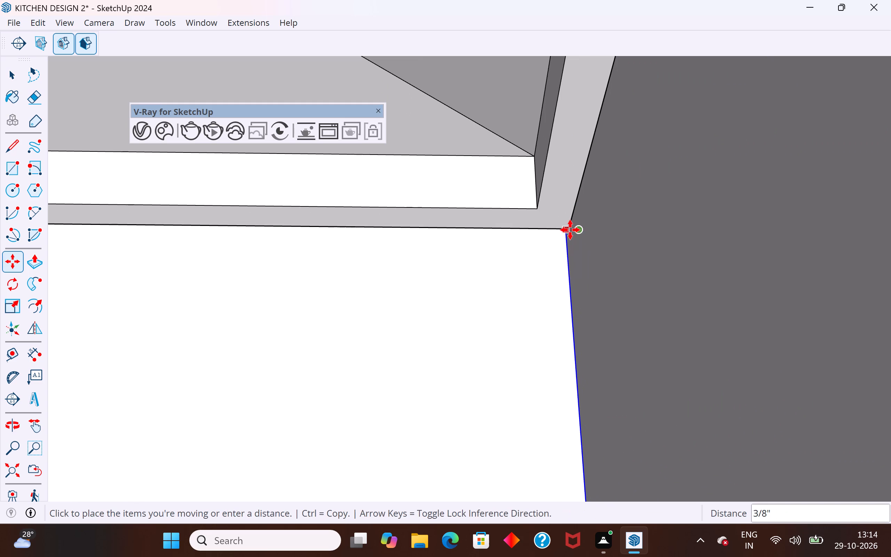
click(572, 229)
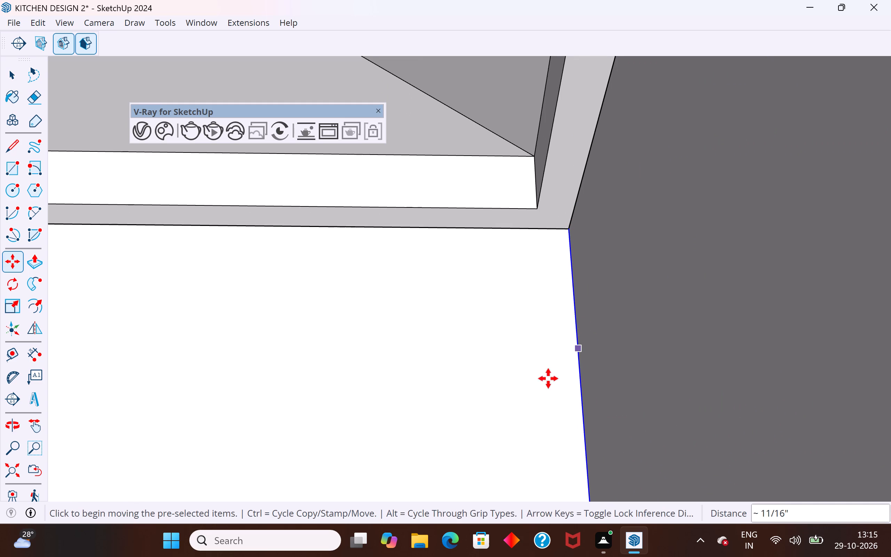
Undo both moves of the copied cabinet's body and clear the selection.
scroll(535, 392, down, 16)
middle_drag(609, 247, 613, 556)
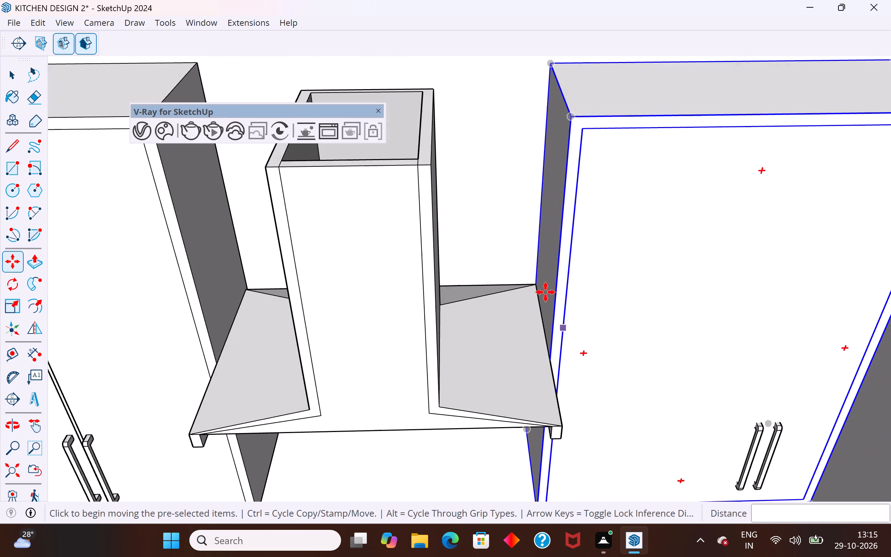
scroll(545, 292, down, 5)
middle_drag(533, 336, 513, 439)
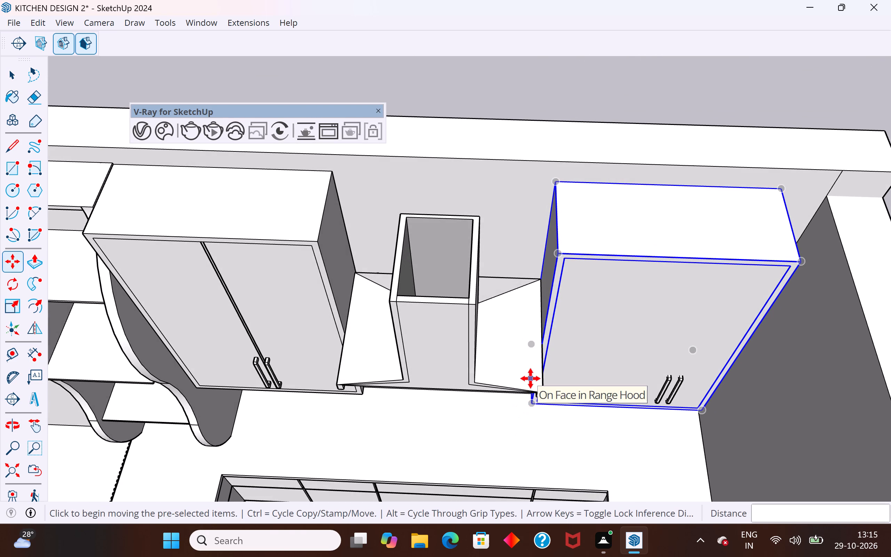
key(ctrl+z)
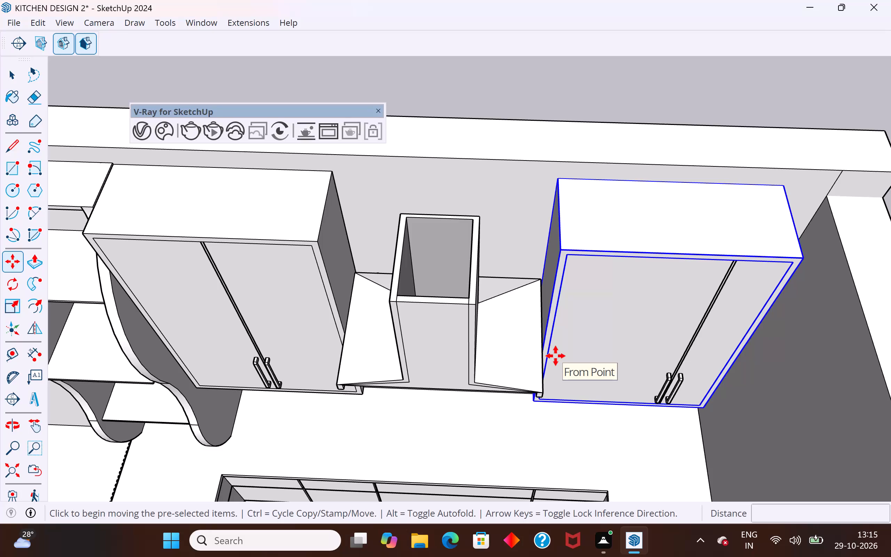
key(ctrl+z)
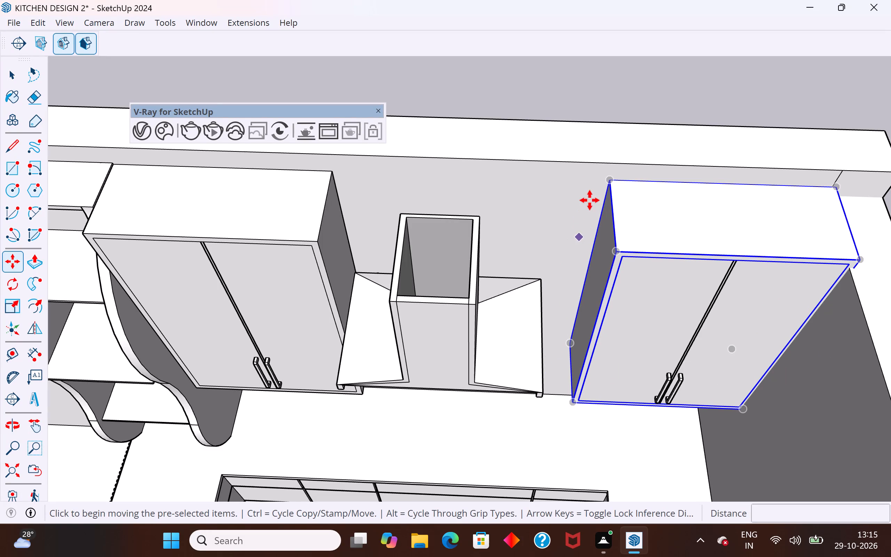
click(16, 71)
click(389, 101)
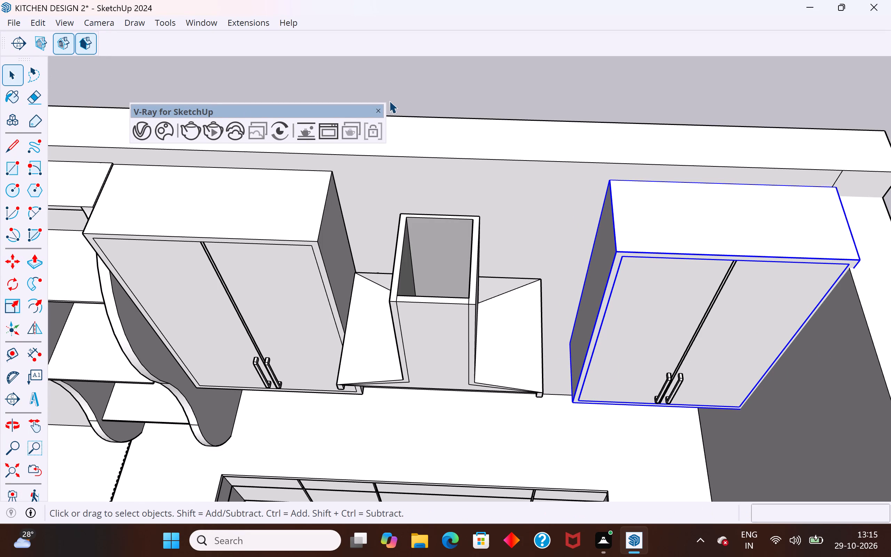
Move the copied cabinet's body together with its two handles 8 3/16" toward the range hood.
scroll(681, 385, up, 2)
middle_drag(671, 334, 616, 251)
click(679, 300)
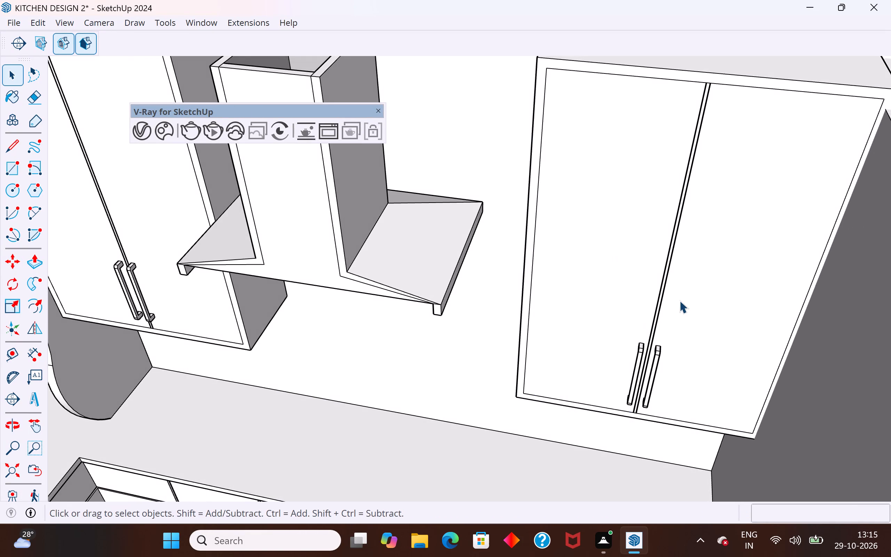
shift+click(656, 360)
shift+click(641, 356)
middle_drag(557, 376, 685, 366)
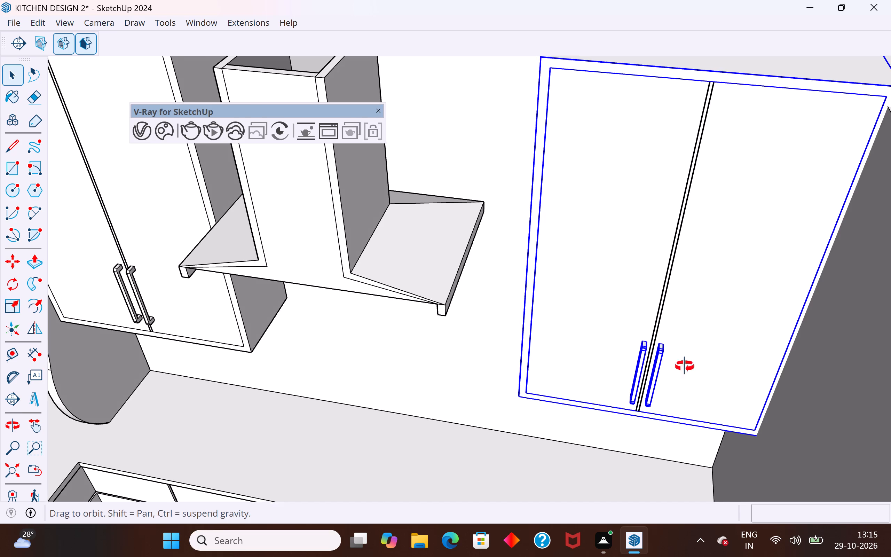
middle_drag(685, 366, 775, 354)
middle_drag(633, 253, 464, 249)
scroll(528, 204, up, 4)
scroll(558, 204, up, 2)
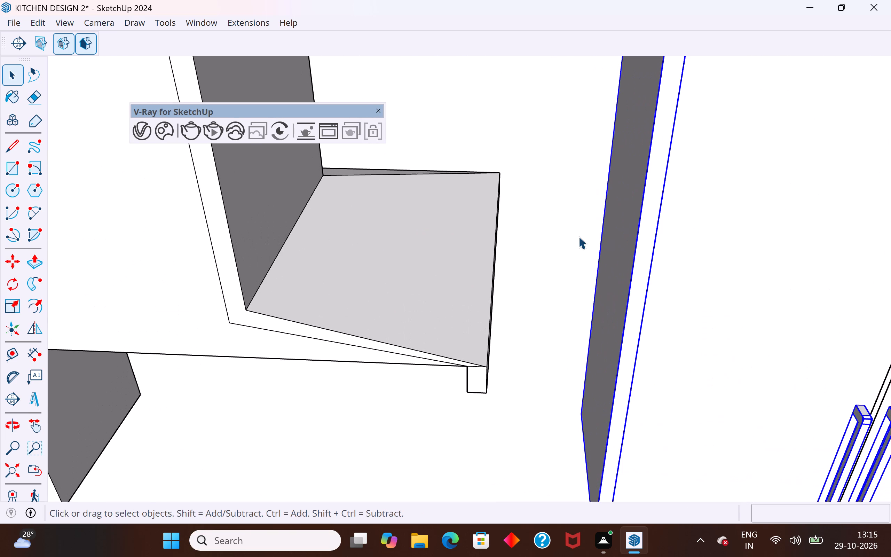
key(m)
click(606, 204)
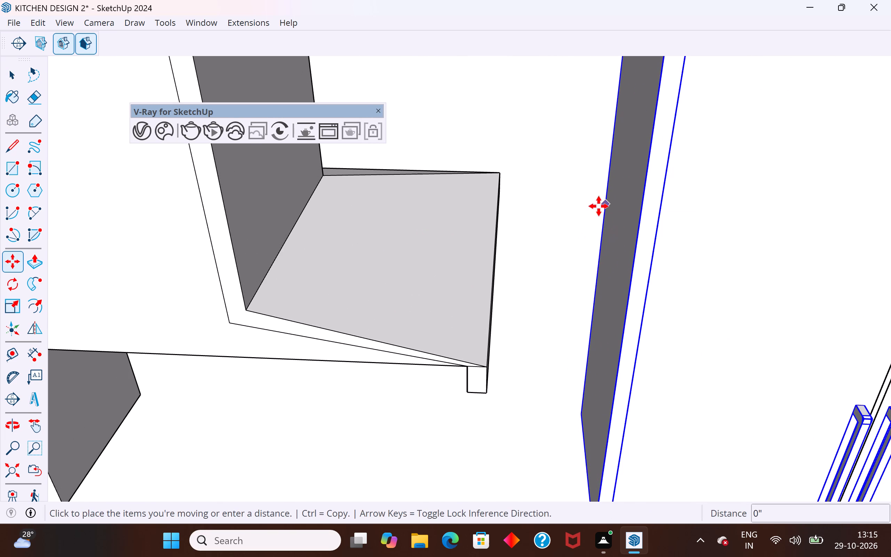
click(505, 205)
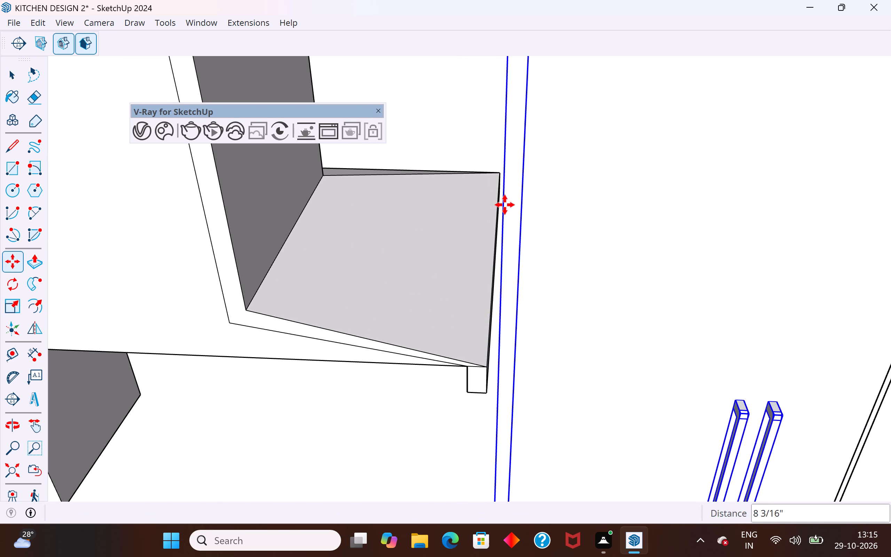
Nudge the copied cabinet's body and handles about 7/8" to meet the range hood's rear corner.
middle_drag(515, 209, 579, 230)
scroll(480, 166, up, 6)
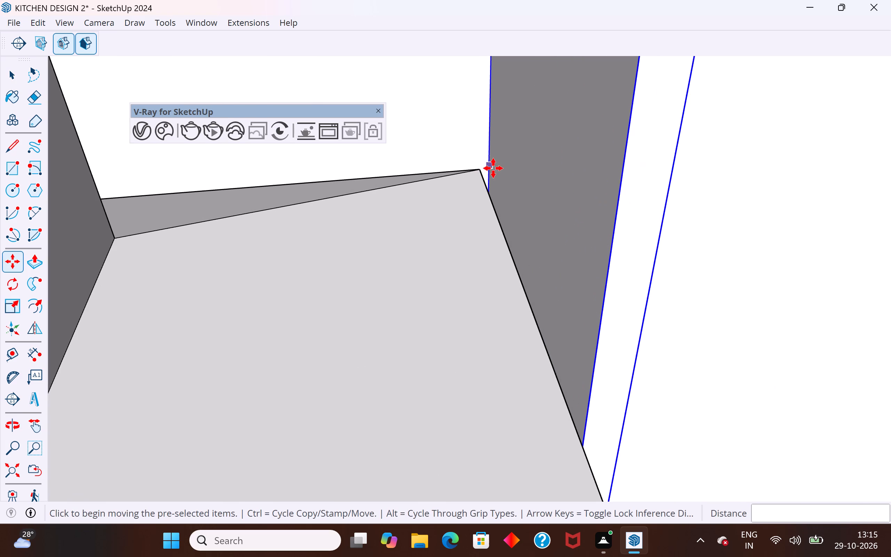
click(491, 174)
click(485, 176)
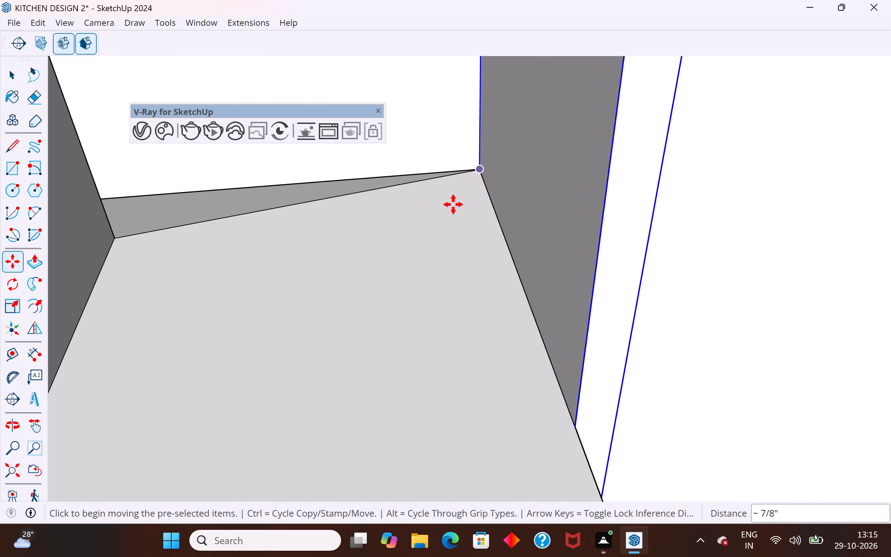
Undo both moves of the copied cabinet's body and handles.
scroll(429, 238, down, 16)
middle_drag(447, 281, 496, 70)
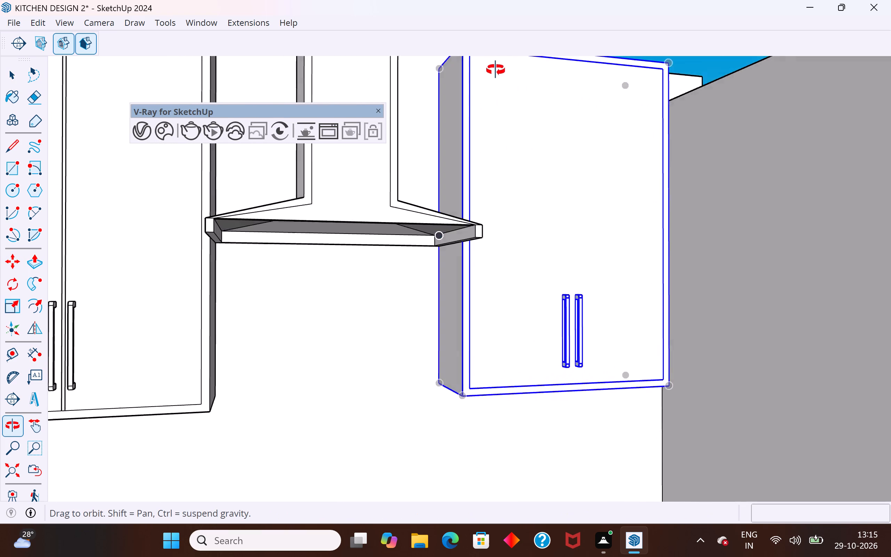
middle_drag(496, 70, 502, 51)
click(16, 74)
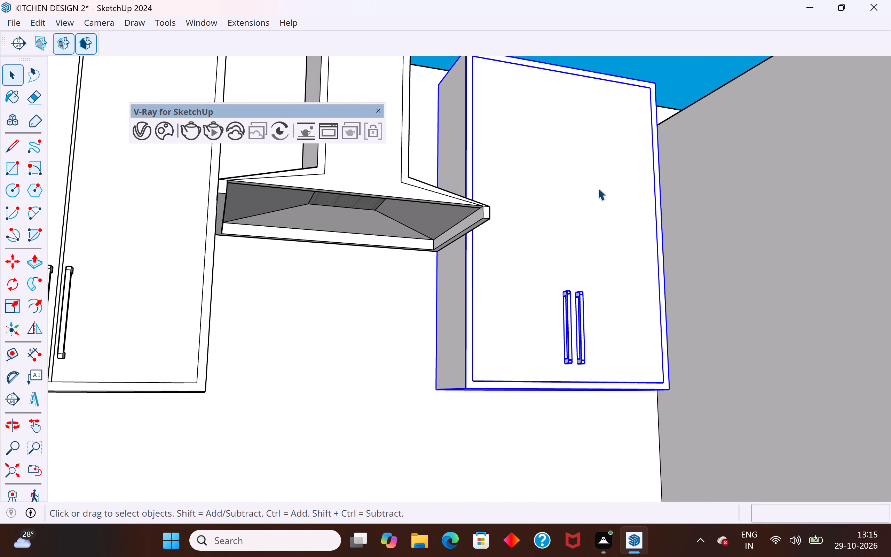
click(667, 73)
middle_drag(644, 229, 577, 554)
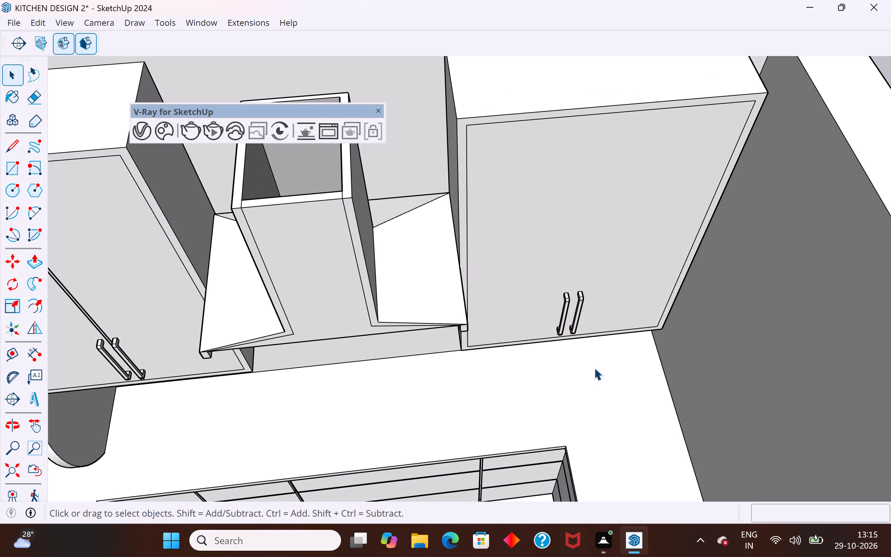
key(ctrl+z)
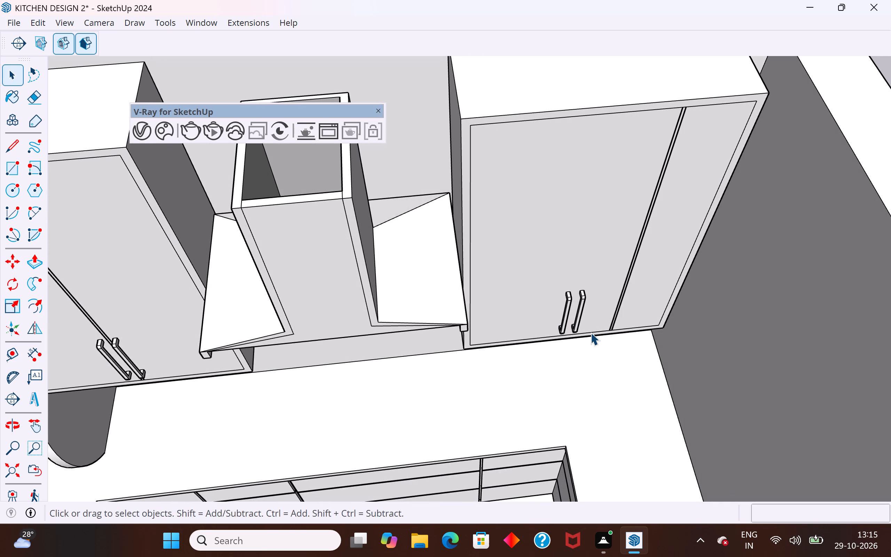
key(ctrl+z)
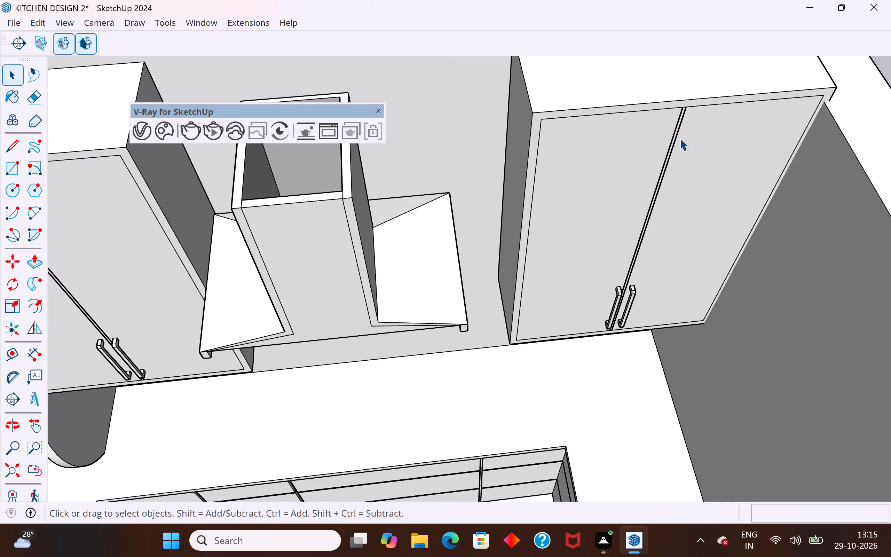
Group the copied cabinet's body, the two strips between its doors and both handles into one object.
click(691, 125)
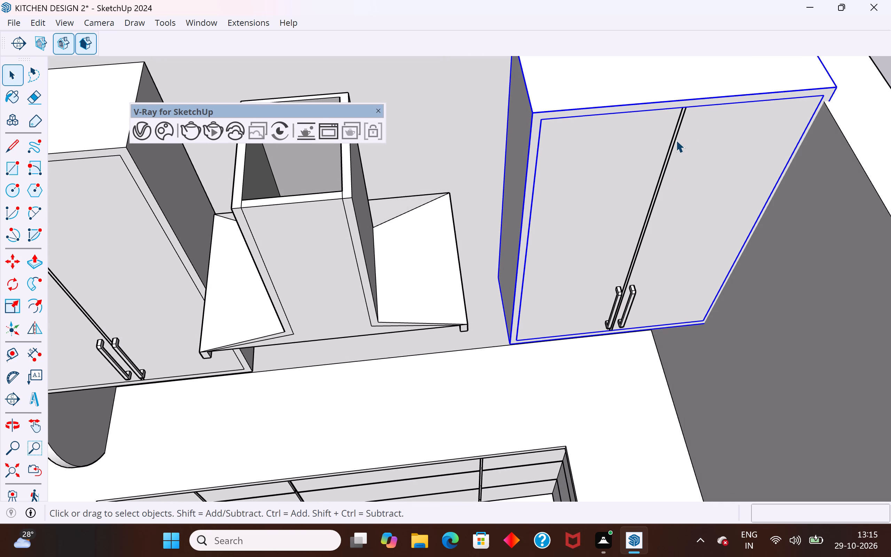
scroll(675, 139, up, 6)
shift+click(678, 137)
shift+click(671, 135)
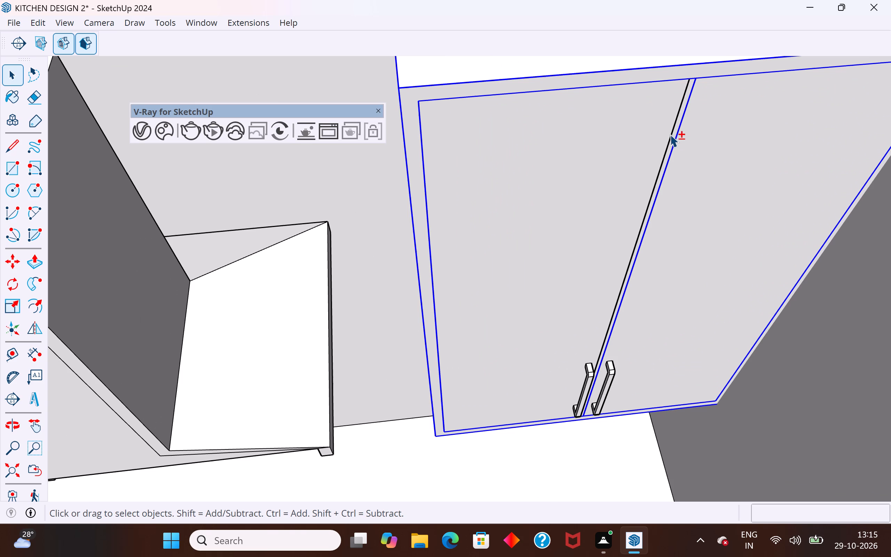
shift+click(611, 377)
shift+click(592, 374)
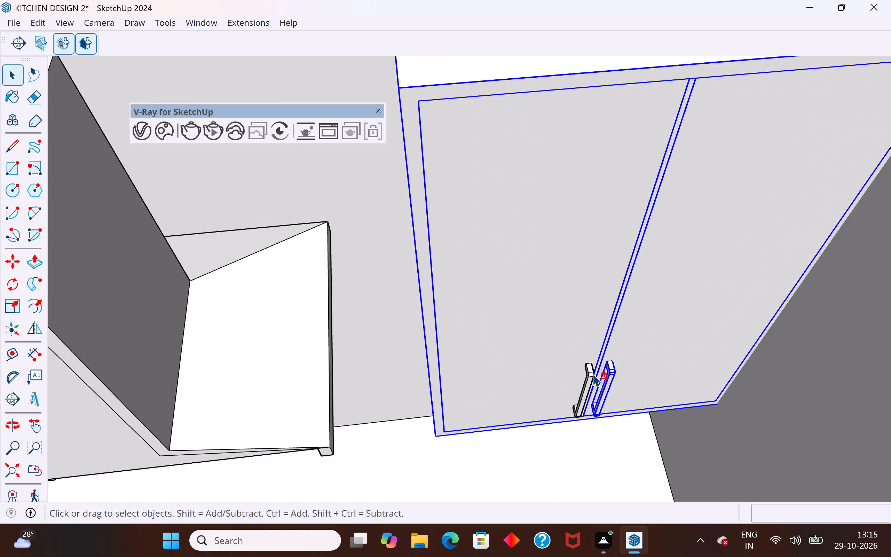
right_click(592, 374)
click(642, 152)
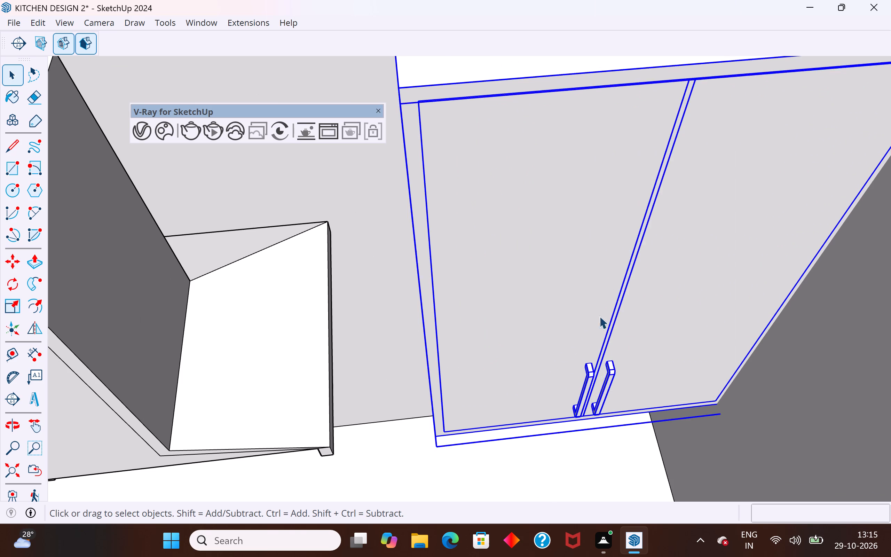
scroll(517, 436, down, 8)
click(710, 297)
scroll(460, 354, up, 2)
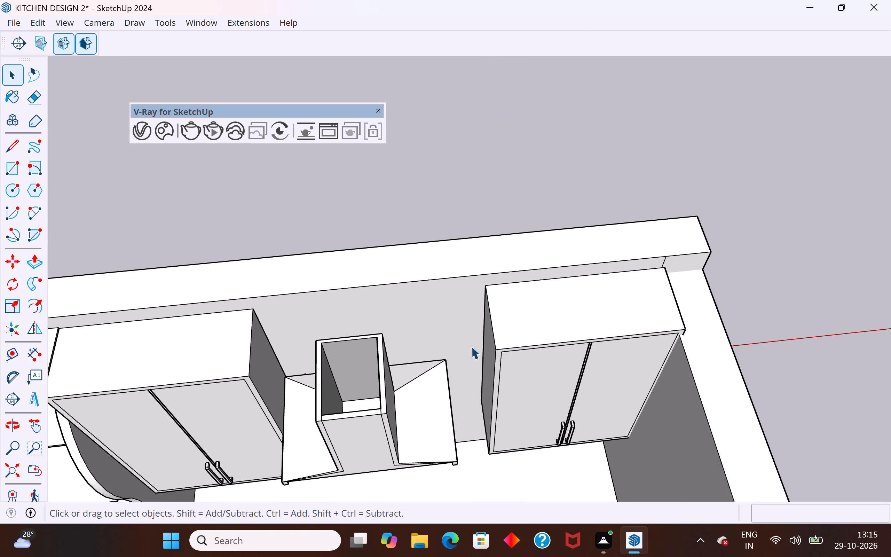
middle_drag(477, 363, 519, 236)
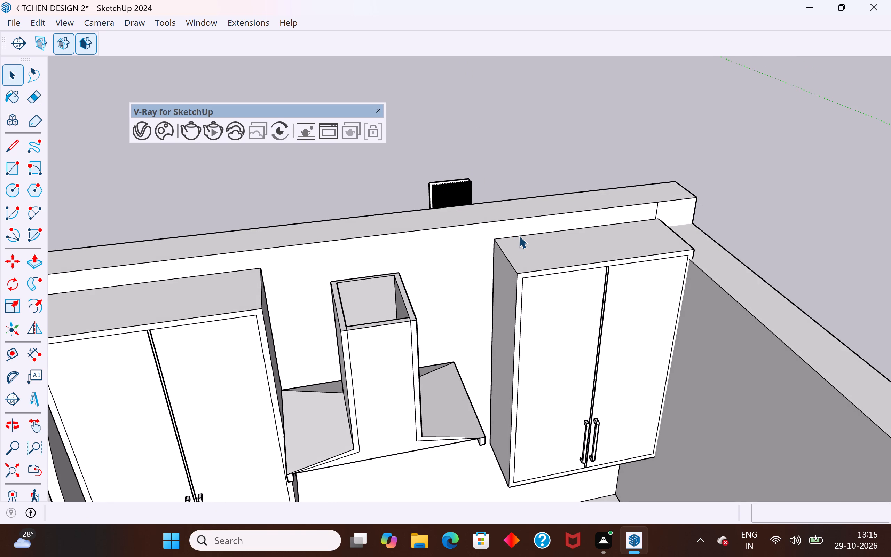
Move the range hood about 1 1/8" away from the original wall cabinet's side, starting at the cabinet's rear top corner.
scroll(535, 289, down, 2)
middle_drag(551, 330, 466, 337)
middle_drag(420, 363, 456, 305)
middle_drag(404, 377, 432, 303)
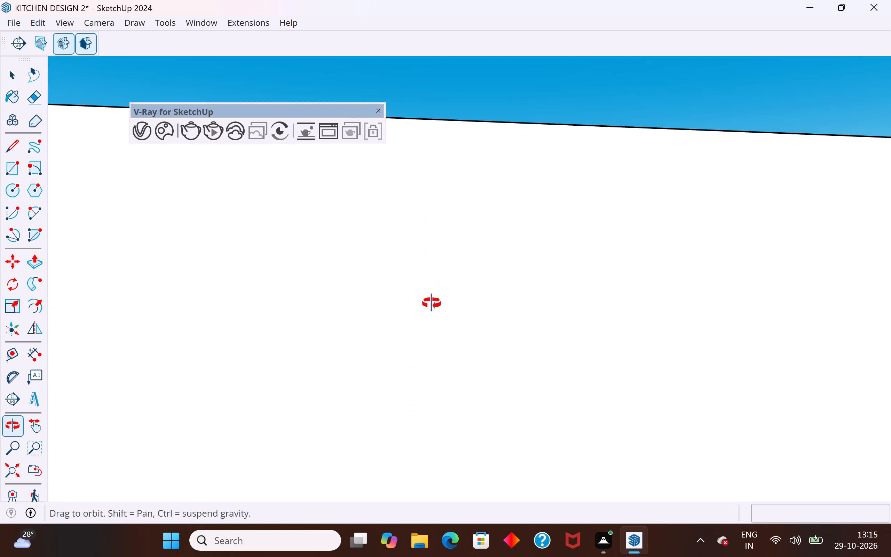
middle_drag(432, 303, 445, 331)
scroll(338, 451, up, 3)
middle_drag(351, 419, 303, 500)
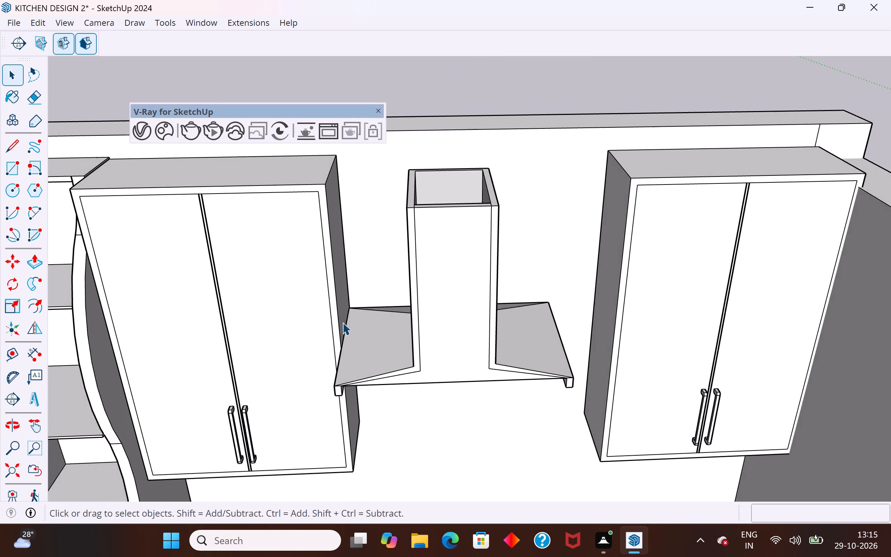
scroll(342, 311, up, 2)
click(360, 327)
scroll(405, 372, down, 2)
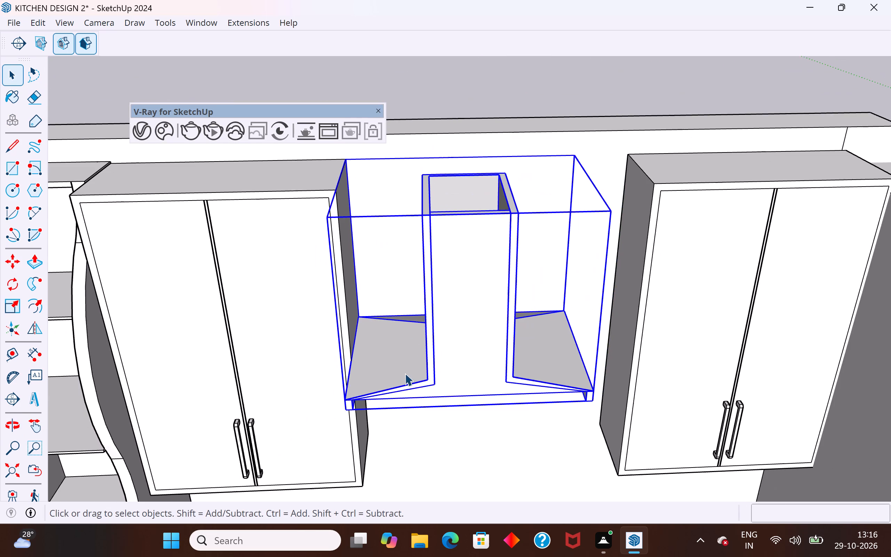
middle_drag(425, 342, 471, 439)
key(m)
scroll(334, 179, up, 3)
click(326, 170)
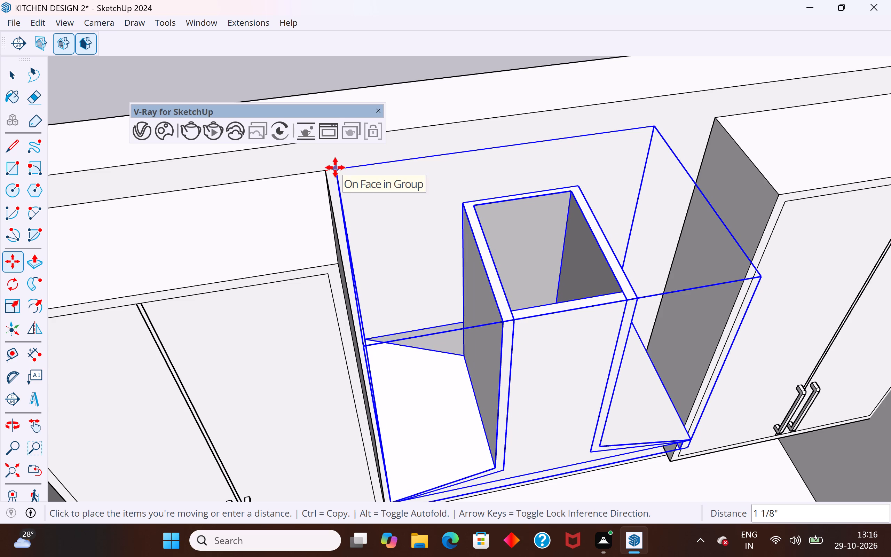
click(335, 167)
click(19, 72)
click(157, 75)
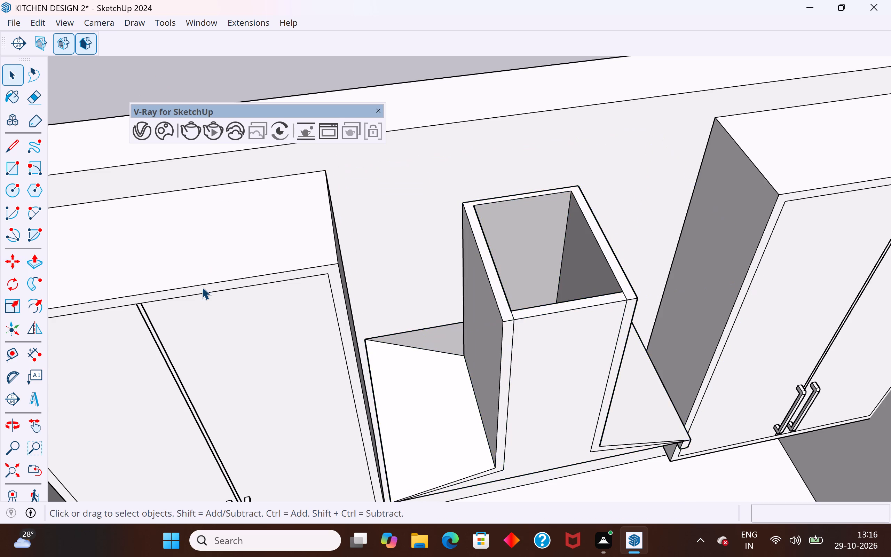
Move the grouped copied wall cabinet about 4 3/16" toward the range hood to meet its edge.
scroll(202, 288, down, 5)
middle_drag(432, 333, 311, 271)
scroll(408, 218, down, 3)
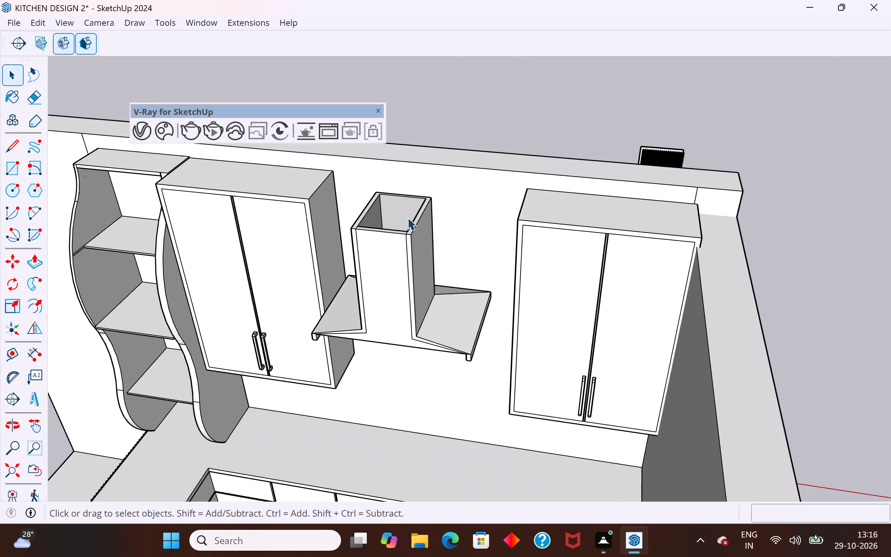
scroll(408, 218, down, 2)
scroll(433, 284, down, 3)
middle_drag(462, 345, 495, 306)
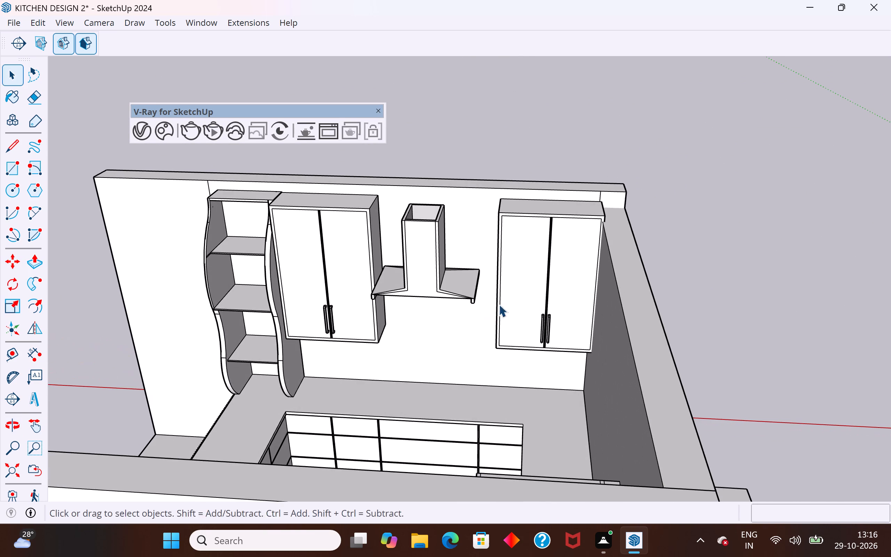
middle_drag(490, 311, 544, 302)
click(528, 290)
scroll(502, 294, up, 3)
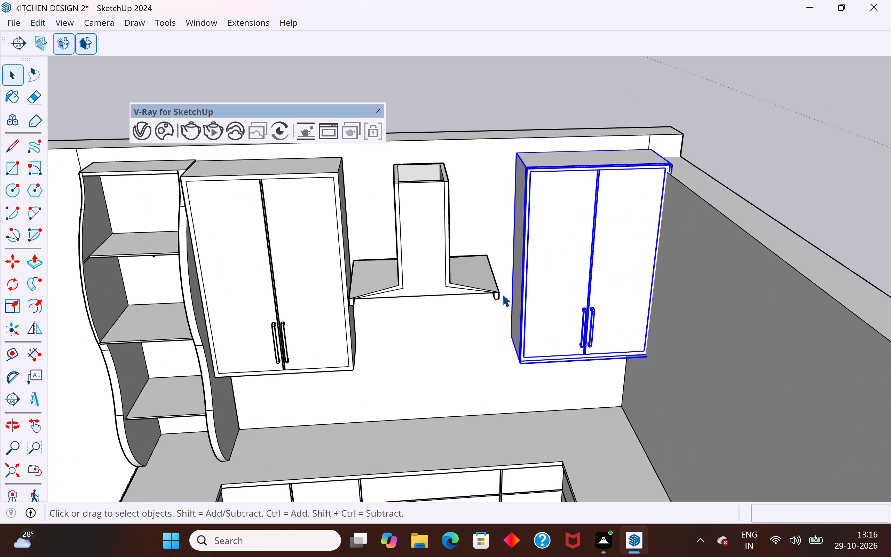
key(m)
scroll(505, 280, up, 3)
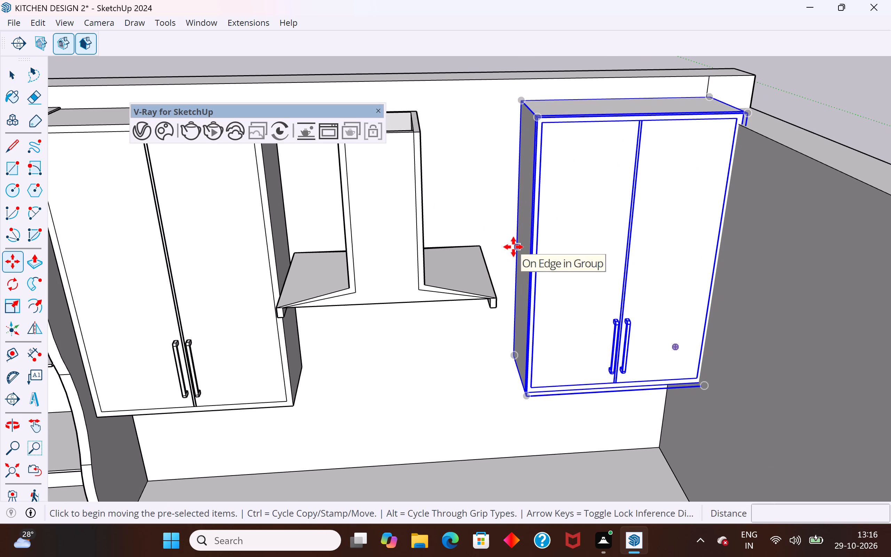
click(513, 247)
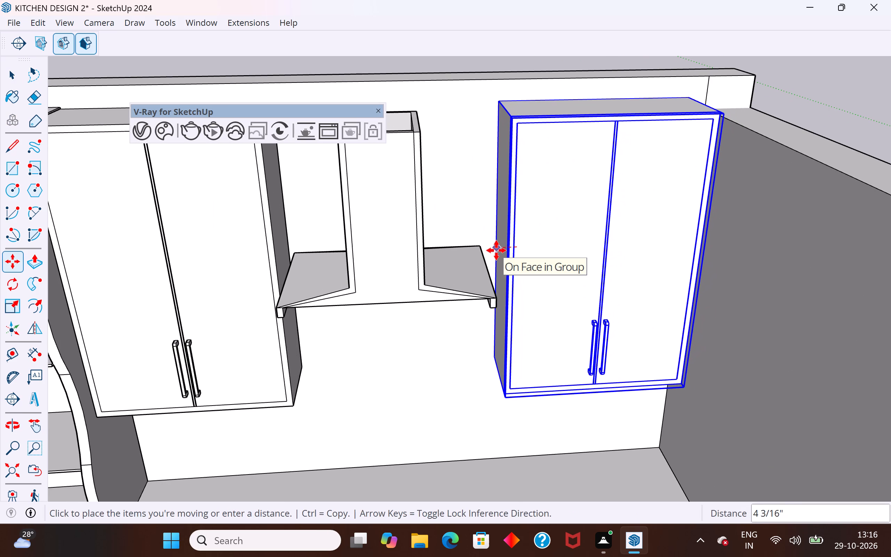
click(496, 250)
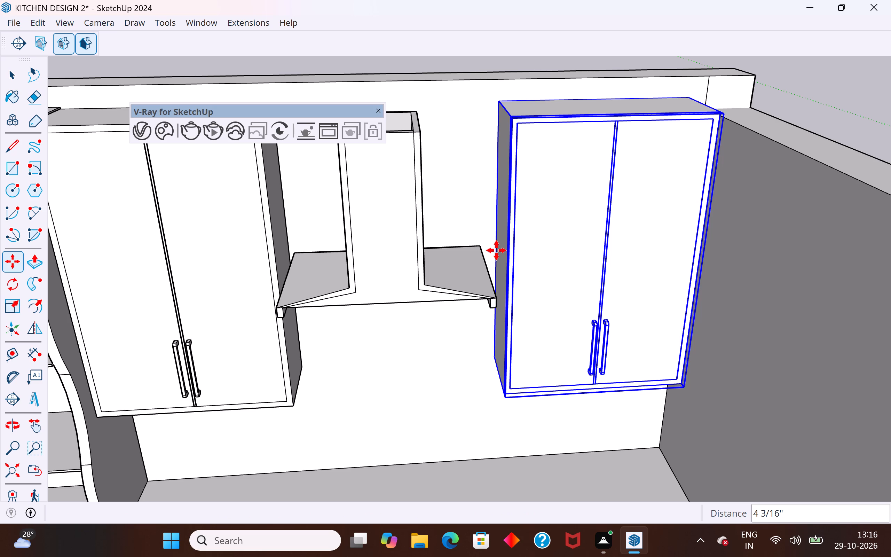
scroll(497, 254, down, 3)
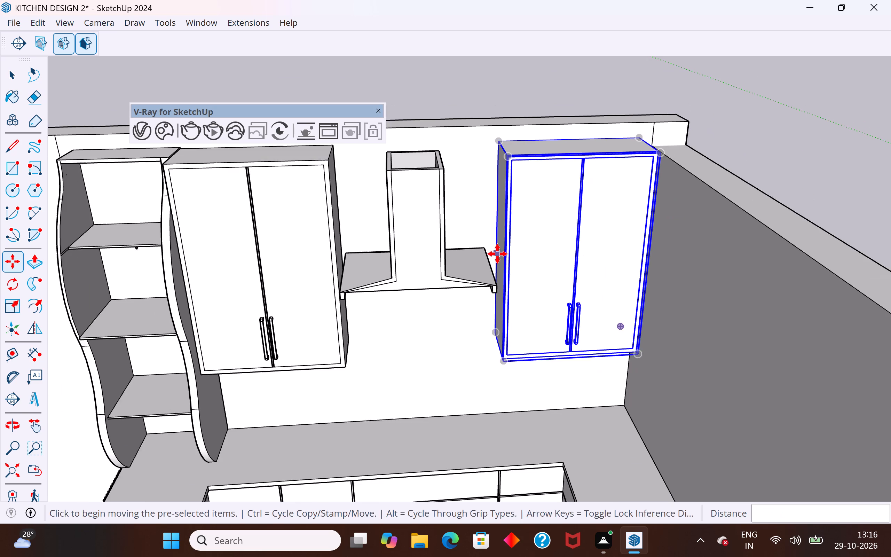
middle_drag(524, 267, 627, 319)
click(12, 71)
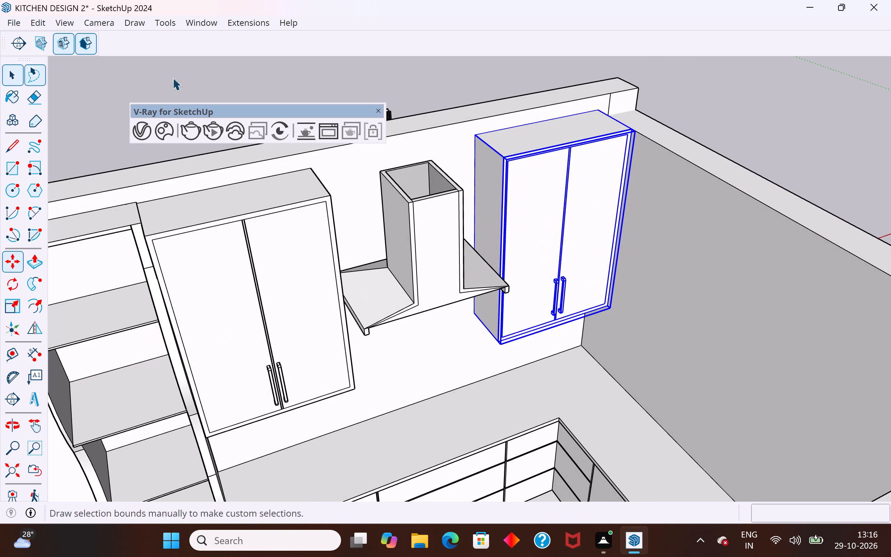
click(185, 75)
Inspect the wall cabinets, range hood and L-shaped countertop corner from inside the kitchen.
scroll(372, 173, down, 5)
middle_drag(452, 283, 683, 203)
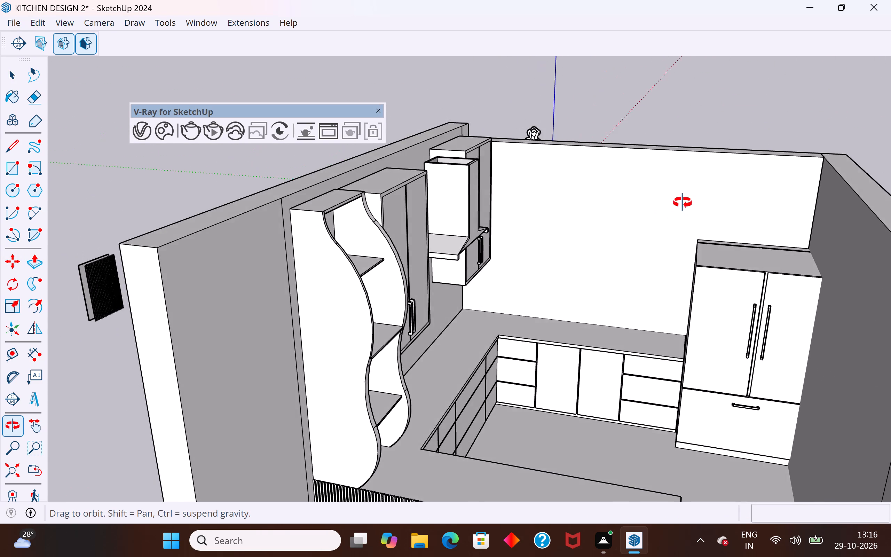
middle_drag(683, 203, 665, 179)
scroll(566, 342, up, 1)
middle_drag(567, 323, 572, 383)
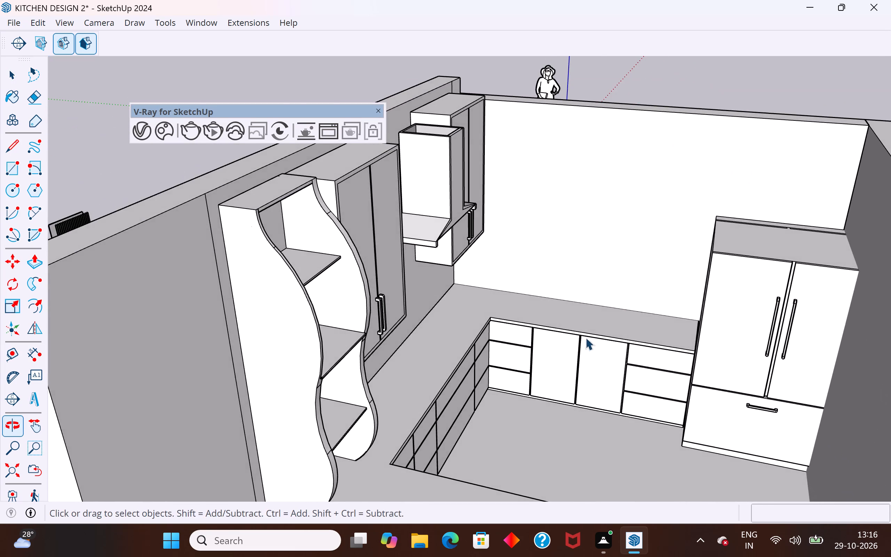
scroll(574, 305, up, 2)
middle_drag(576, 324, 653, 374)
scroll(553, 278, up, 4)
middle_drag(534, 308, 644, 296)
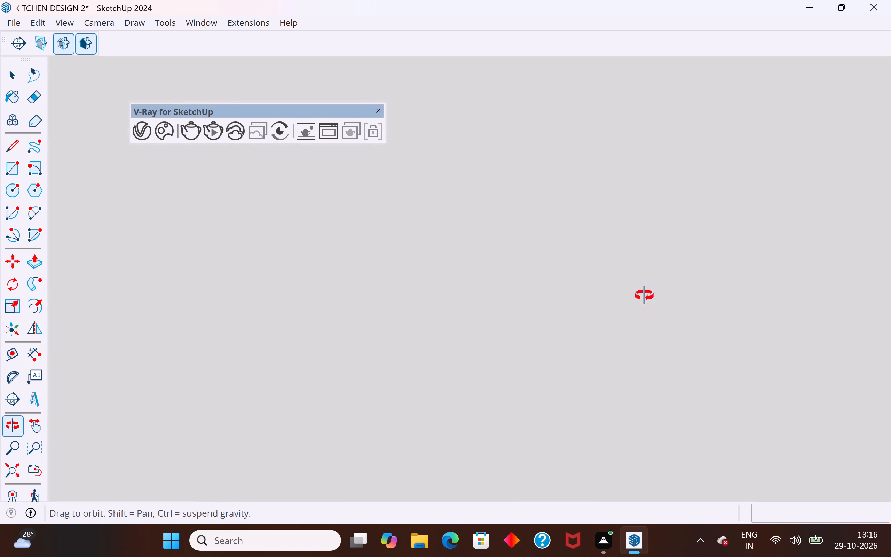
middle_drag(644, 296, 542, 300)
click(543, 296)
click(551, 292)
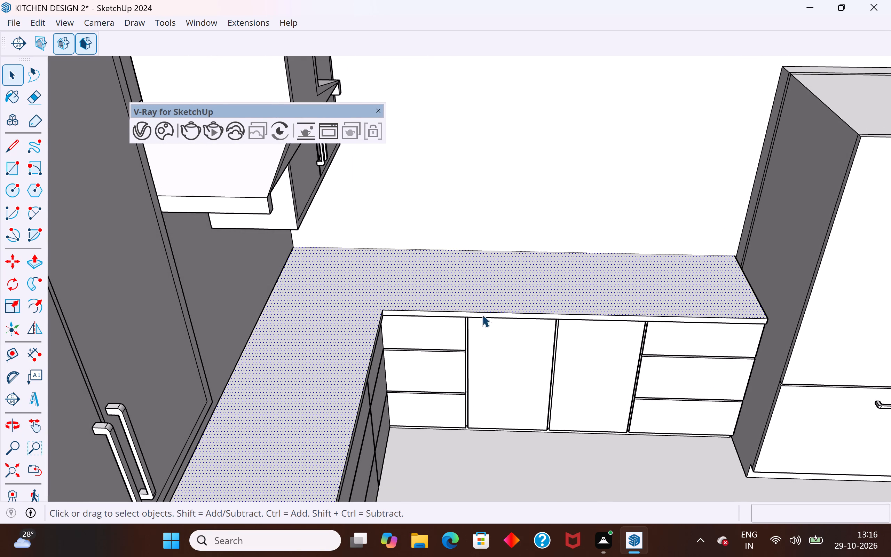
middle_drag(392, 377, 221, 390)
scroll(672, 276, down, 11)
middle_drag(650, 295, 527, 327)
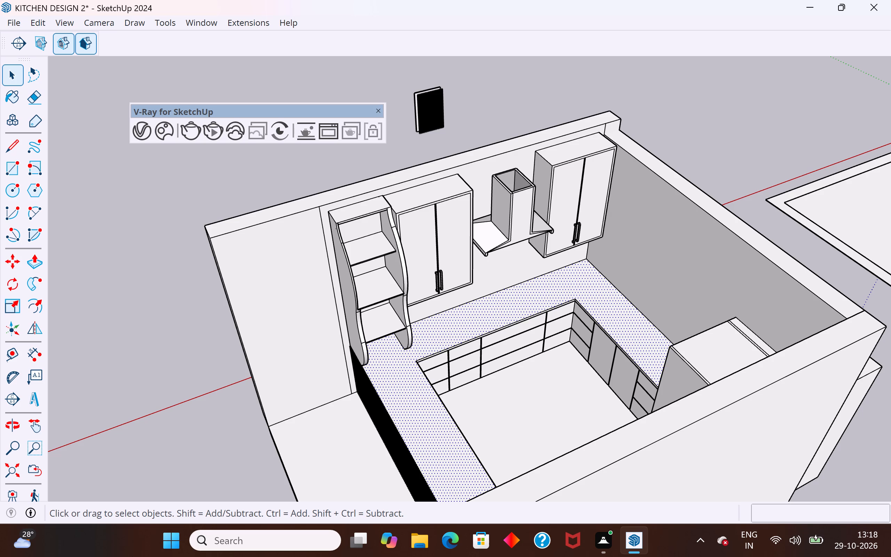
Examine the whole kitchen room from outside, including the open side, walls and counter.
scroll(247, 320, down, 3)
click(560, 126)
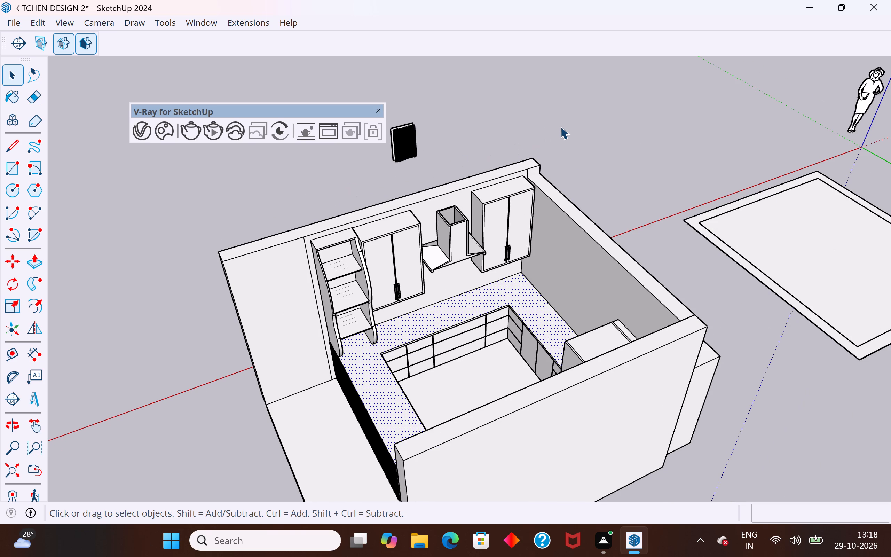
scroll(661, 141, down, 2)
middle_drag(570, 241, 721, 160)
scroll(724, 158, down, 1)
middle_drag(721, 160, 724, 158)
middle_drag(633, 247, 573, 149)
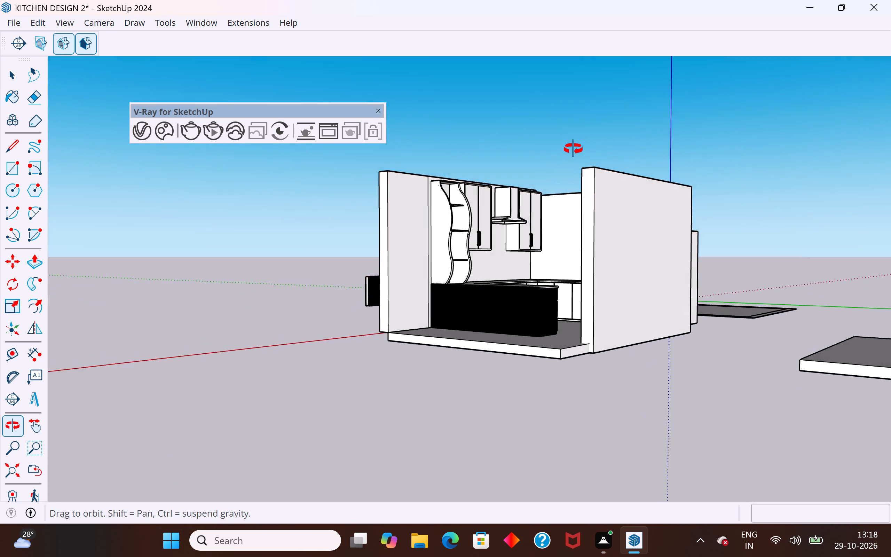
middle_drag(573, 149, 611, 254)
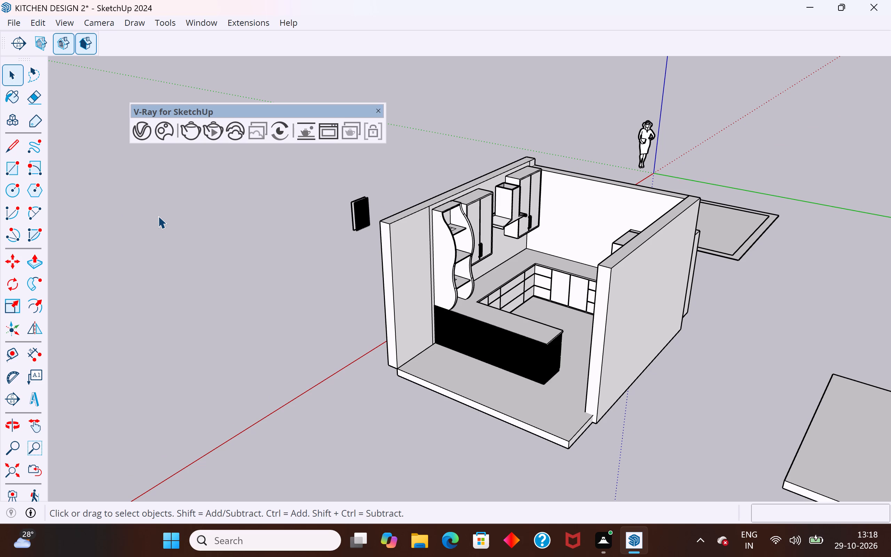
click(494, 102)
Remove the side wall beside the refrigerator to open up the kitchen view.
scroll(592, 230, up, 1)
middle_drag(592, 251, 647, 270)
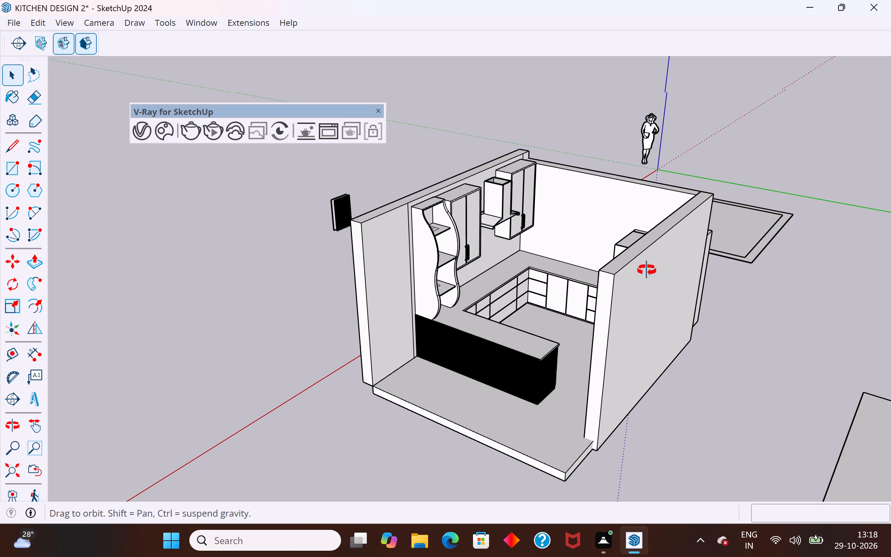
middle_drag(647, 270, 798, 274)
scroll(693, 278, up, 1)
click(674, 227)
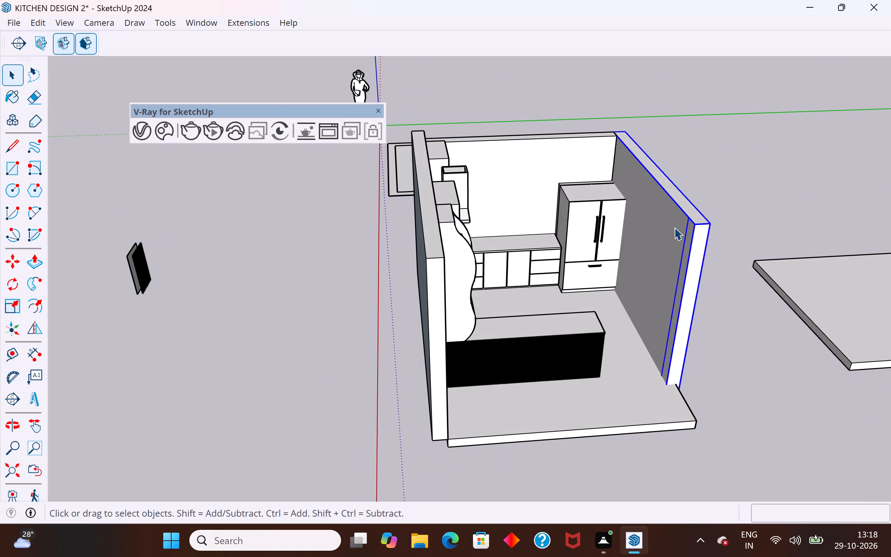
right_click(674, 227)
click(705, 42)
Delete the faces of the leftover box standing behind the refrigerator, outside the kitchen's back wall.
middle_drag(692, 178, 655, 187)
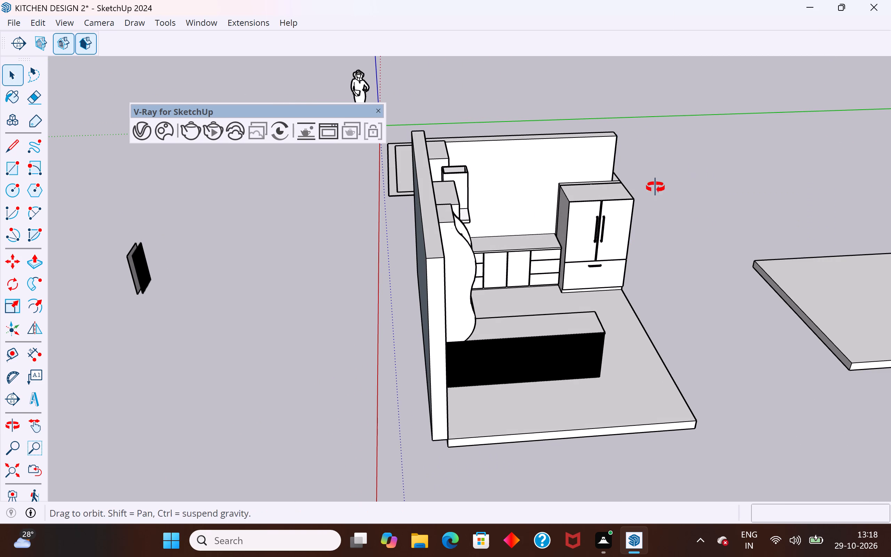
middle_drag(655, 187, 368, 185)
middle_drag(673, 269, 353, 204)
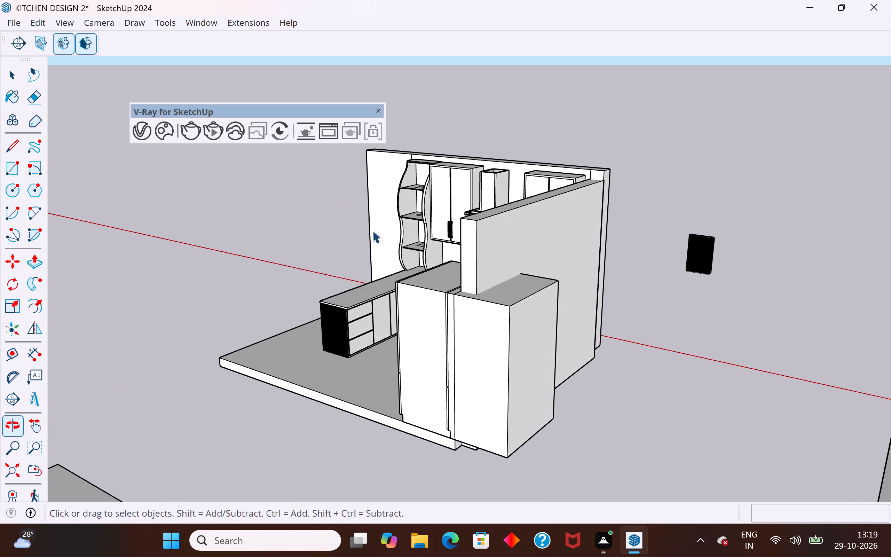
click(490, 353)
middle_drag(479, 416, 631, 390)
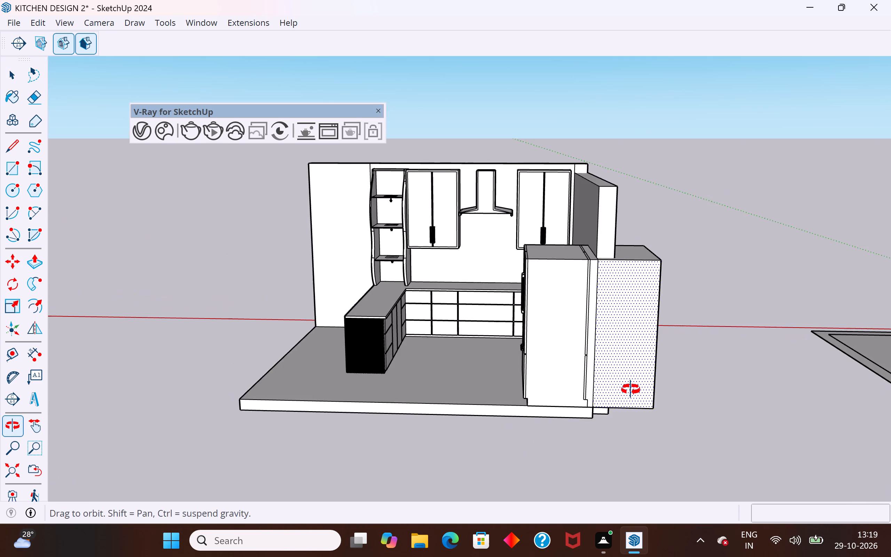
middle_drag(631, 390, 436, 467)
scroll(685, 265, down, 5)
middle_drag(526, 381, 617, 411)
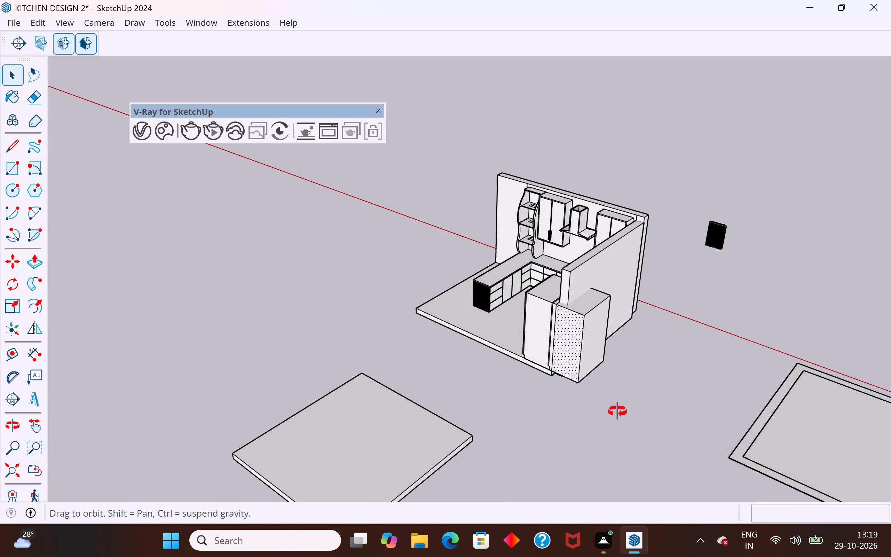
middle_drag(617, 411, 621, 411)
triple_click(603, 320)
click(609, 324)
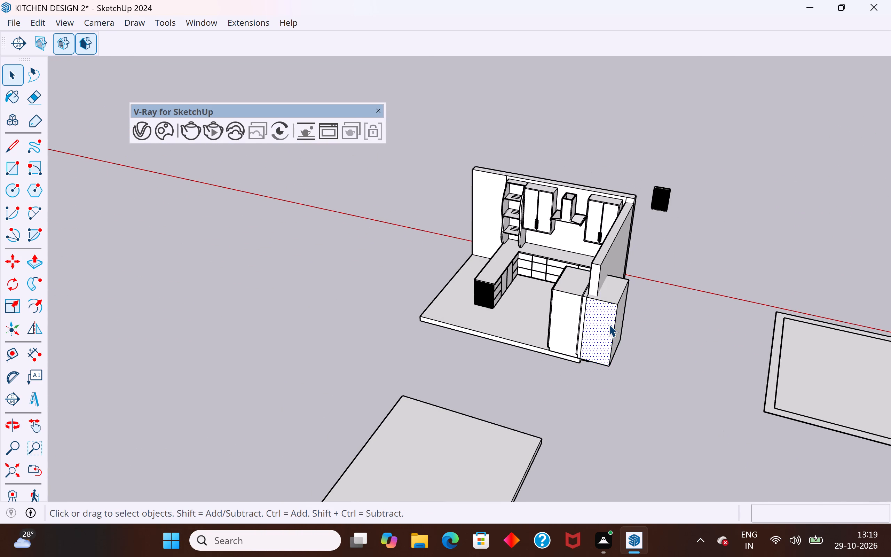
key(Delete)
middle_drag(620, 313, 618, 278)
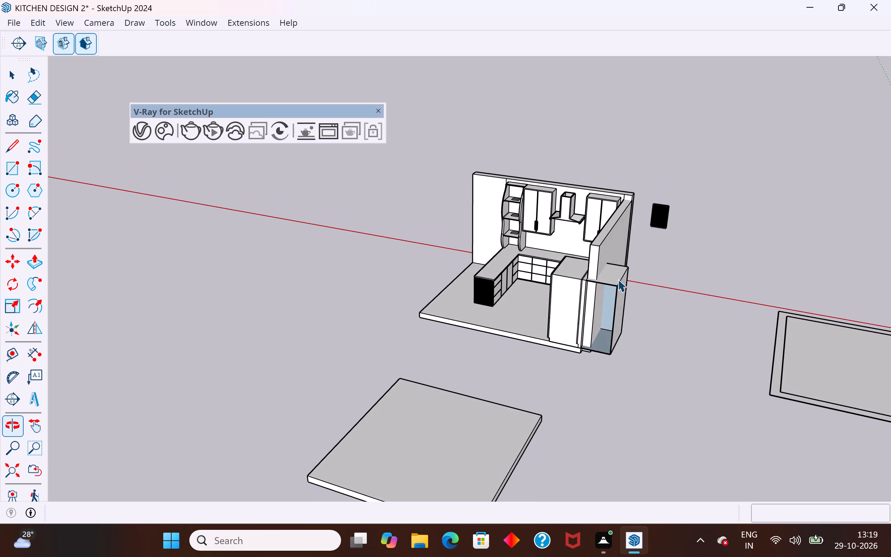
click(603, 343)
key(Delete)
click(608, 312)
key(Delete)
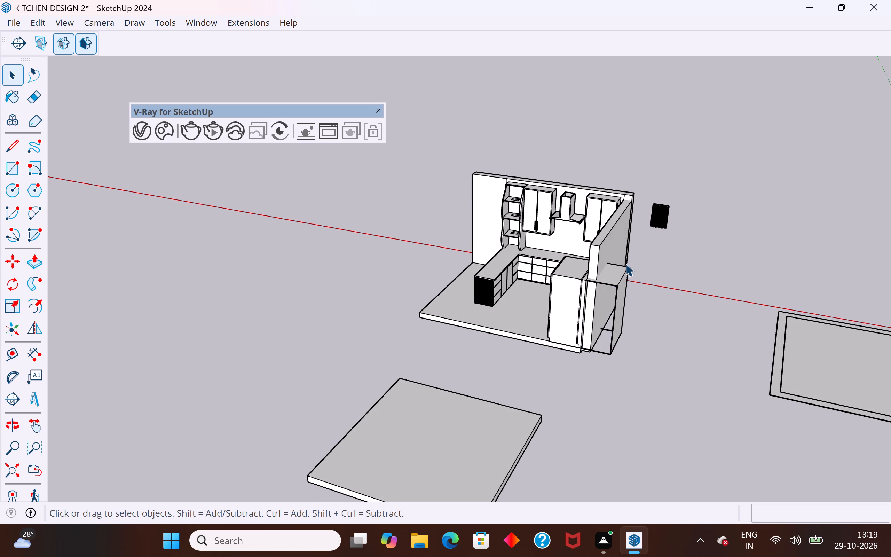
click(618, 272)
key(Delete)
Delete the leftover box's remaining vertical, bottom and top edges behind the refrigerator.
click(625, 288)
key(Delete)
click(612, 327)
key(Delete)
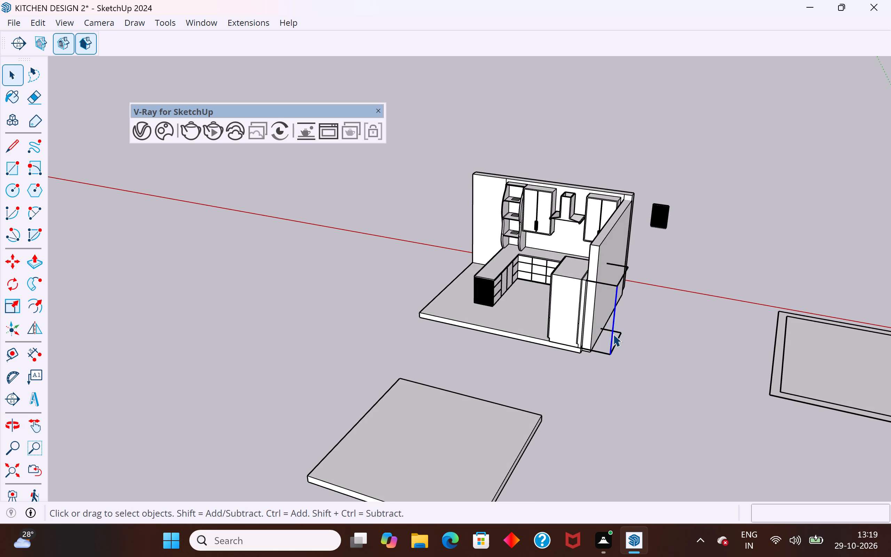
drag(628, 332, 614, 362)
key(Delete)
click(608, 354)
key(Delete)
scroll(570, 347, up, 2)
middle_drag(595, 314, 621, 346)
scroll(615, 267, up, 4)
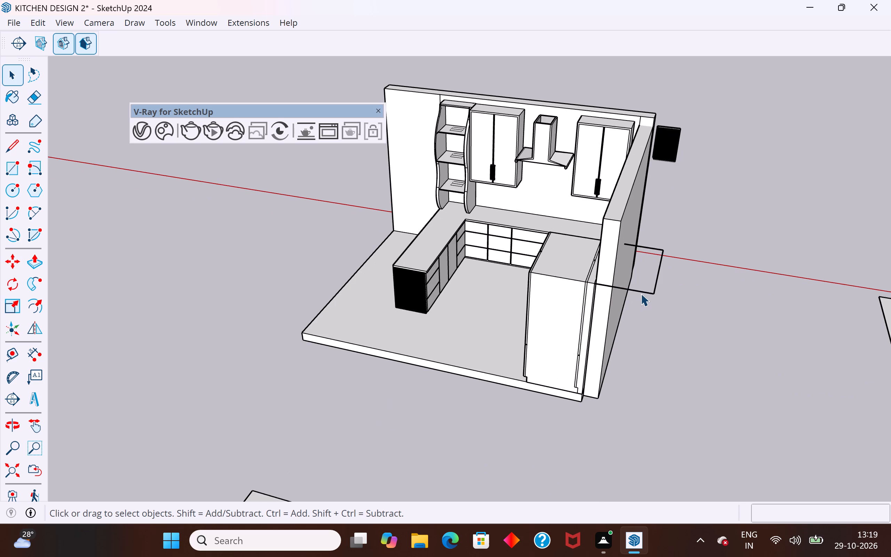
click(642, 292)
key(Delete)
click(657, 272)
key(Delete)
click(657, 247)
key(Delete)
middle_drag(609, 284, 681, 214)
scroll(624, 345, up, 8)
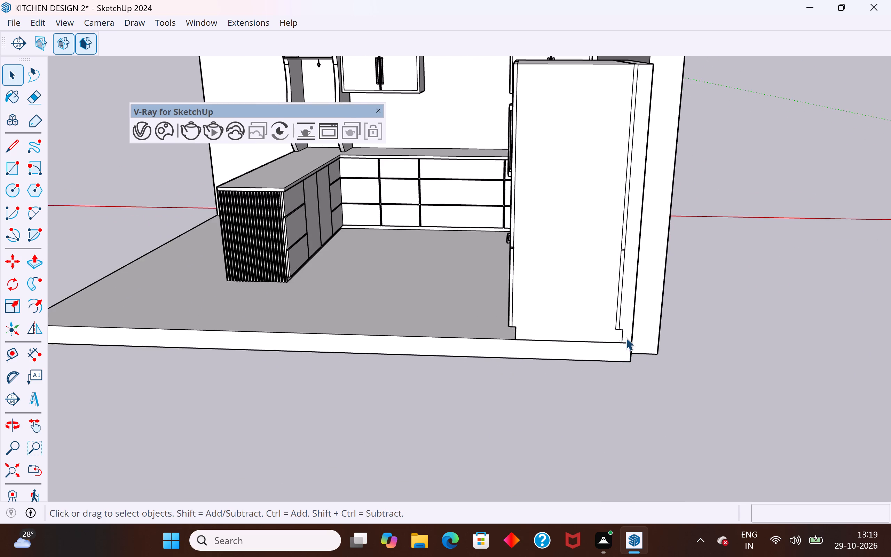
Delete two leftover edges at the lower rear corner of the refrigerator's outer side face.
scroll(626, 338, up, 2)
click(620, 334)
key(Delete)
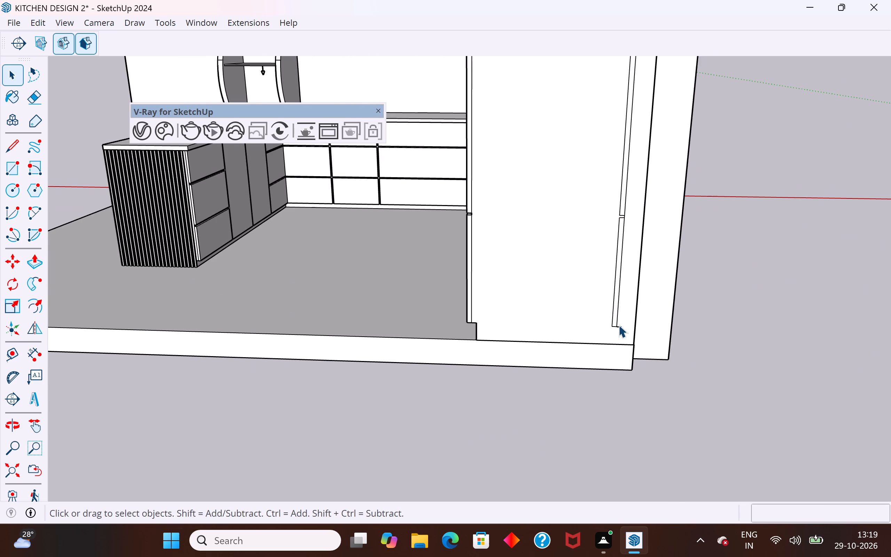
click(618, 325)
key(Delete)
Erase the remaining vertical seam lines and short leftover edges along the rear of the refrigerator's outer side face.
scroll(617, 363, down, 4)
middle_drag(617, 347, 589, 400)
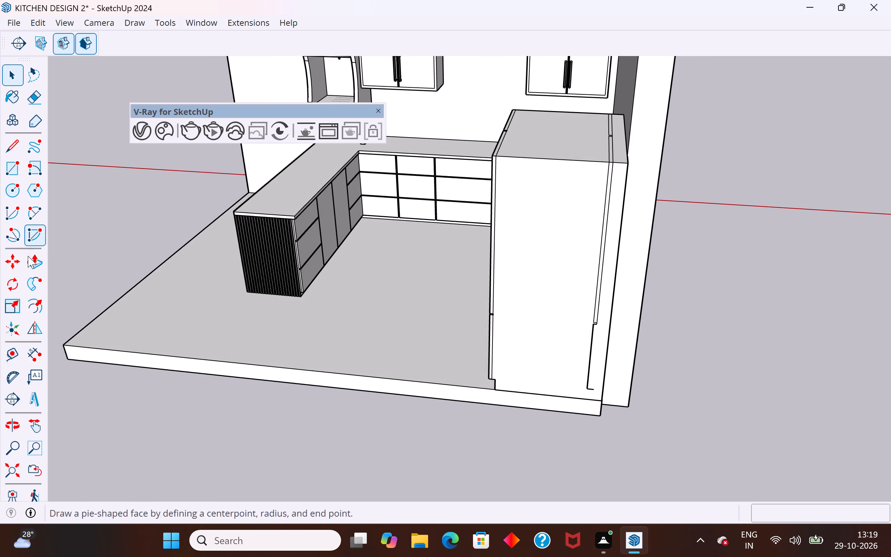
click(37, 103)
scroll(613, 218, up, 1)
drag(615, 179, 598, 211)
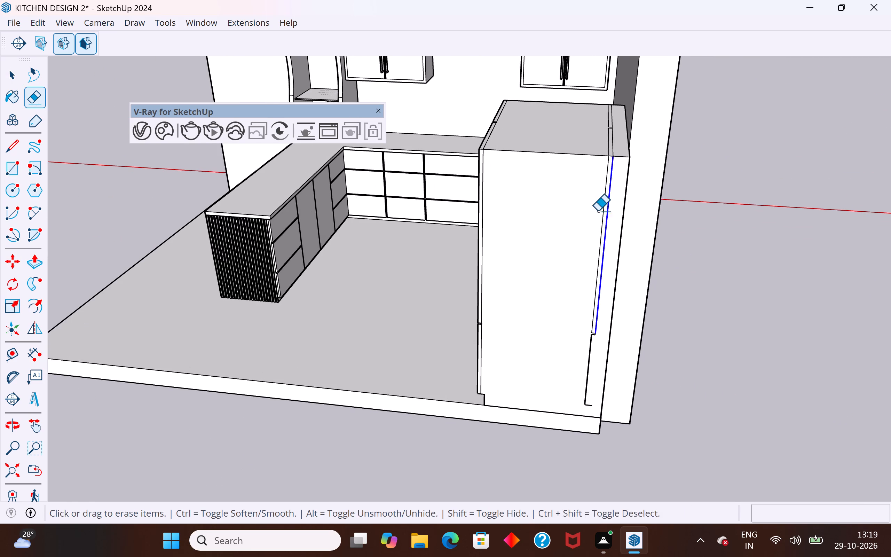
drag(598, 211, 593, 220)
drag(593, 354, 576, 377)
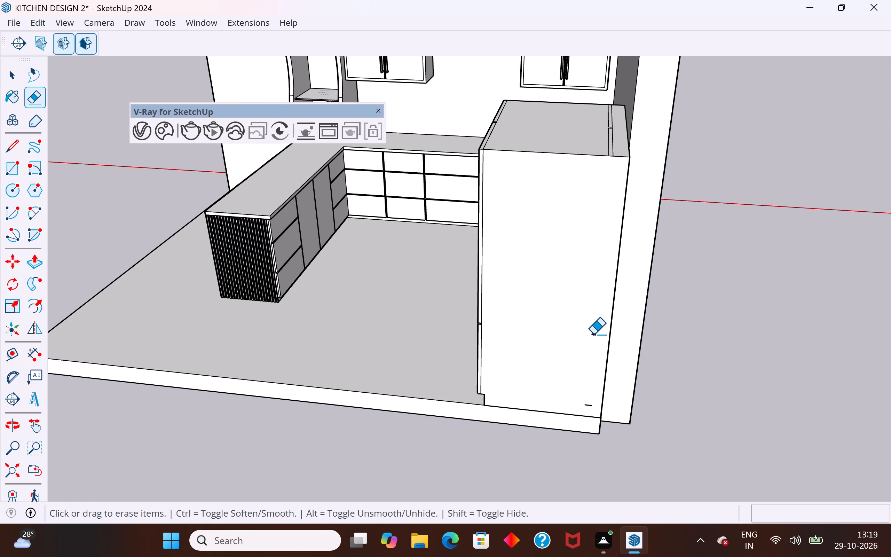
click(593, 334)
drag(587, 407, 586, 334)
click(591, 405)
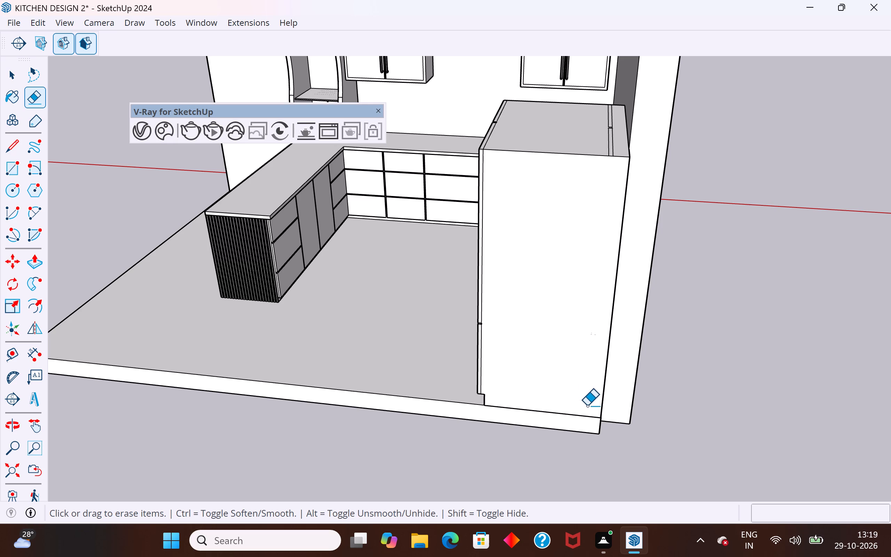
click(587, 406)
Erase the seam lines running along the rear of the refrigerator's top face.
middle_drag(574, 213, 577, 335)
drag(624, 329, 605, 334)
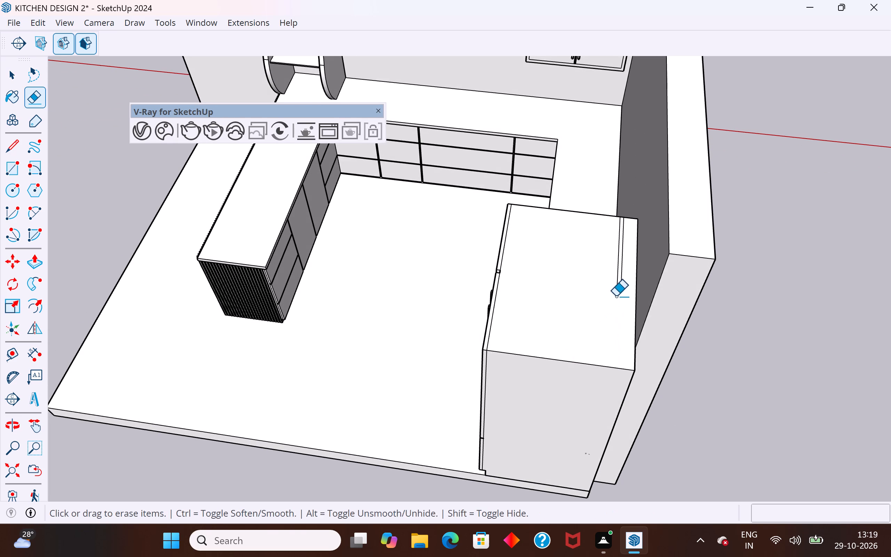
drag(626, 272, 615, 269)
drag(620, 279, 619, 291)
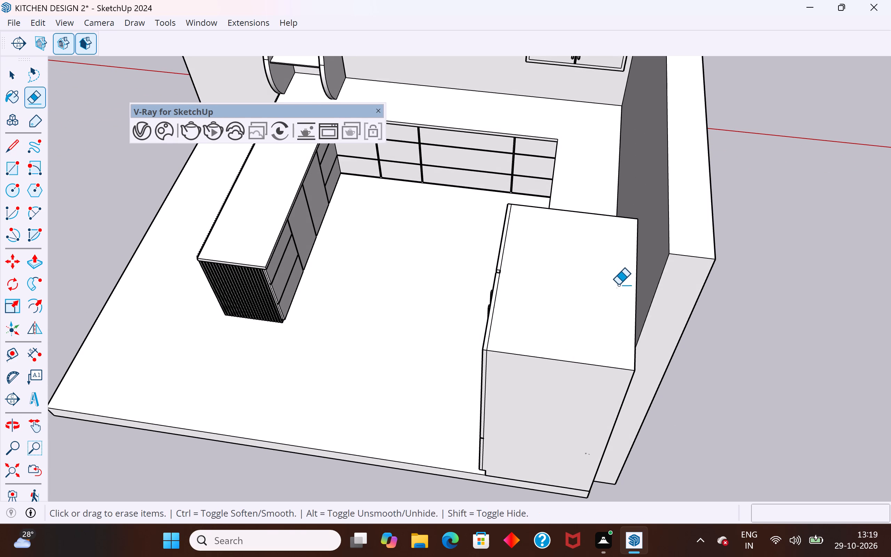
scroll(617, 283, up, 4)
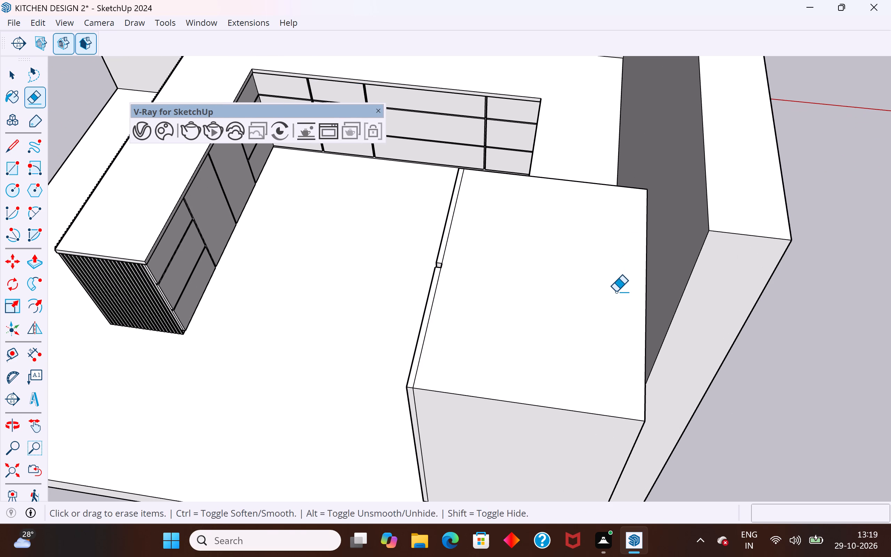
click(617, 290)
Erase the vertical seam lines near the back wall on the refrigerator's counter-facing side.
middle_drag(524, 316, 818, 389)
scroll(555, 324, down, 4)
middle_drag(543, 338, 857, 291)
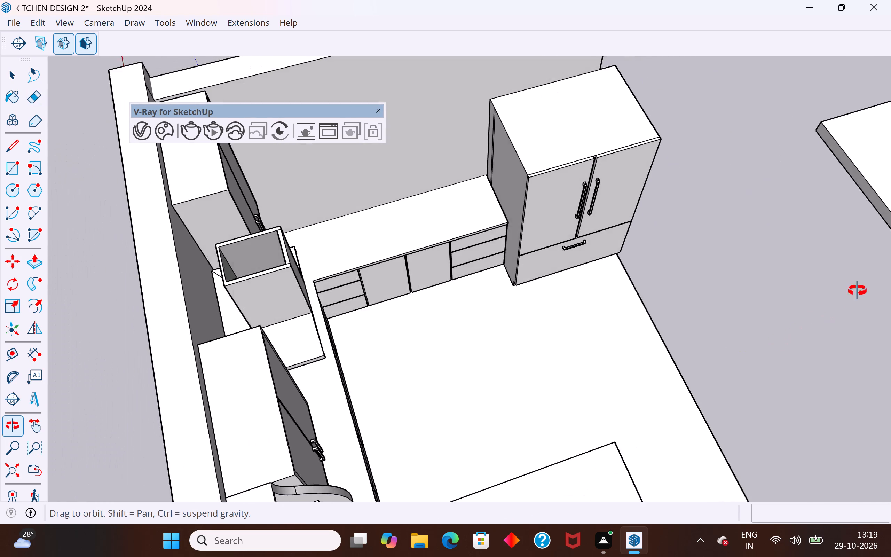
middle_drag(857, 291, 882, 255)
scroll(416, 137, up, 7)
scroll(484, 138, up, 3)
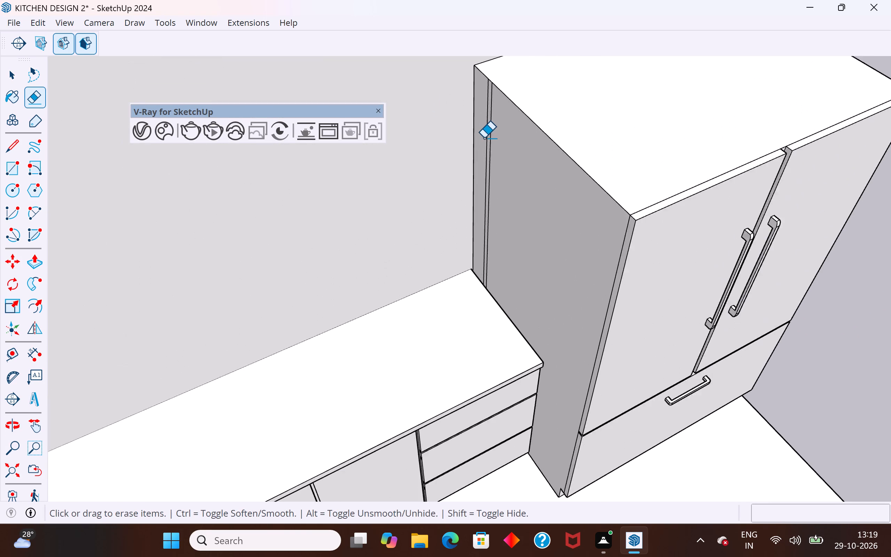
scroll(484, 138, up, 1)
drag(479, 125, 496, 139)
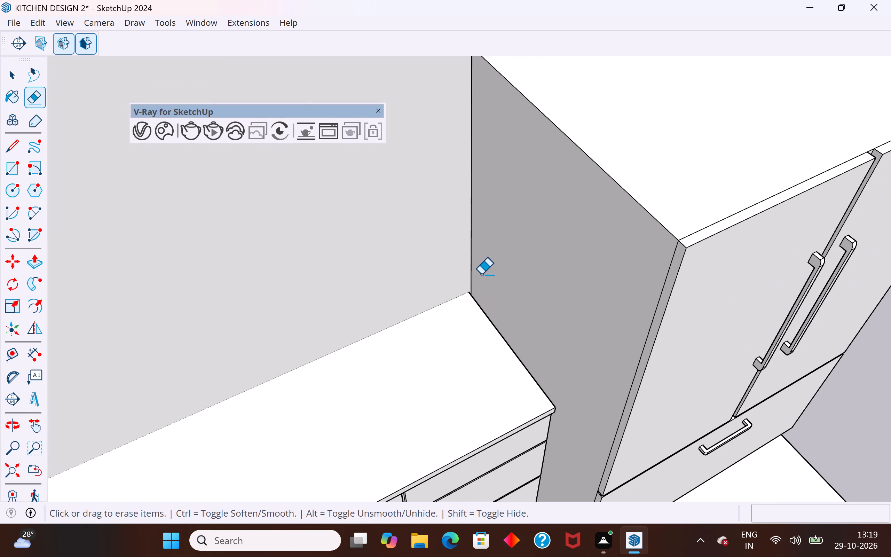
Examine the refrigerator, counters, wall cabinets and the back wall behind them from inside the kitchen.
scroll(481, 274, down, 8)
middle_drag(522, 293, 441, 196)
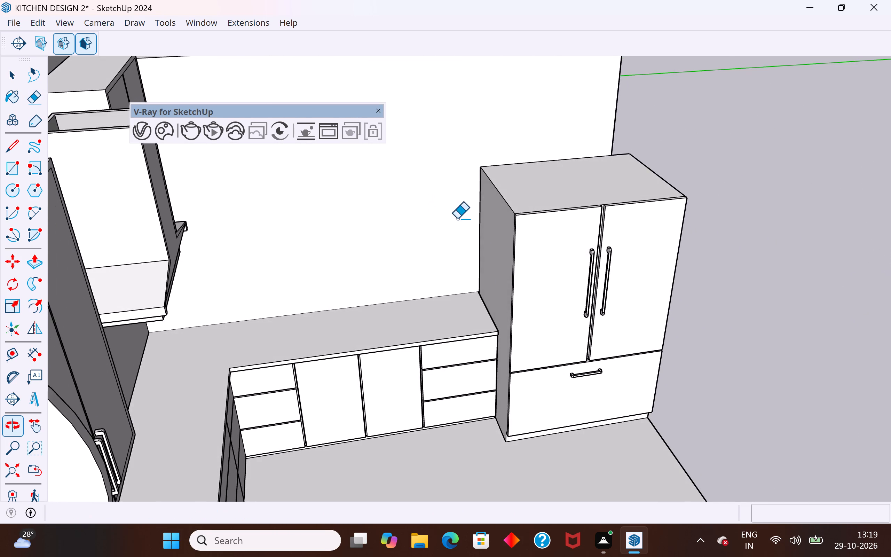
middle_drag(495, 308, 424, 311)
scroll(593, 301, down, 4)
middle_drag(602, 301, 508, 245)
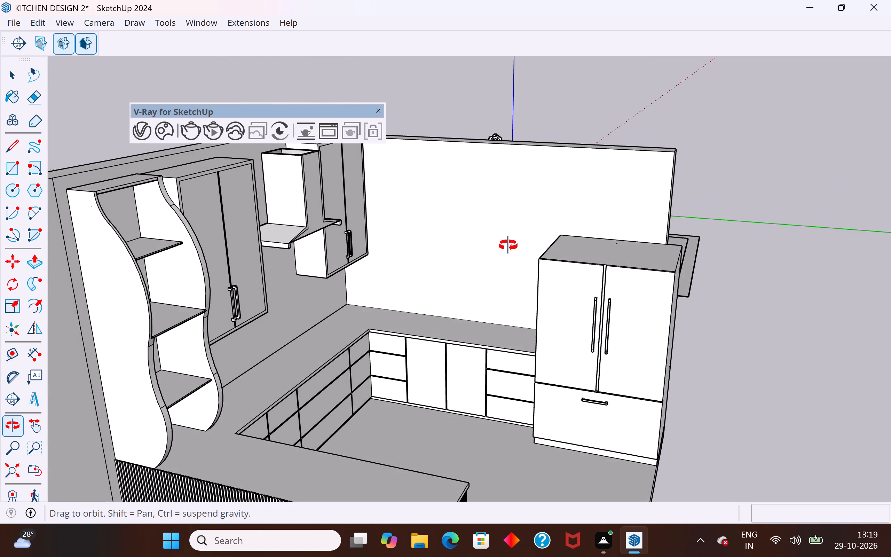
middle_drag(508, 245, 472, 284)
click(12, 72)
click(74, 130)
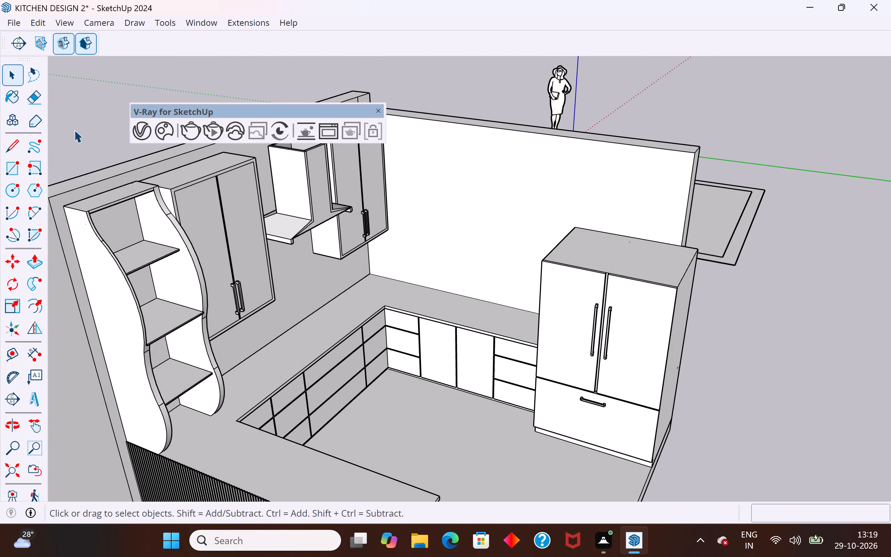
middle_drag(394, 291, 459, 297)
click(451, 182)
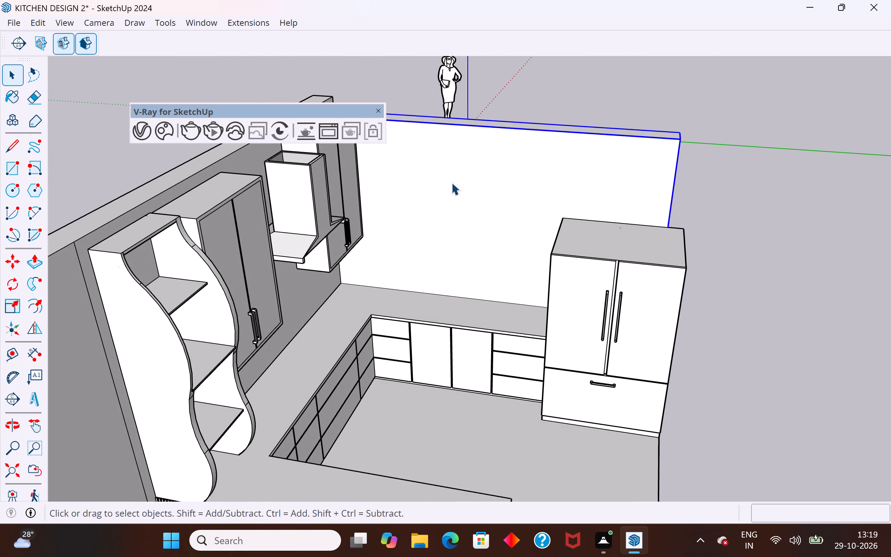
click(460, 191)
middle_drag(463, 318, 396, 330)
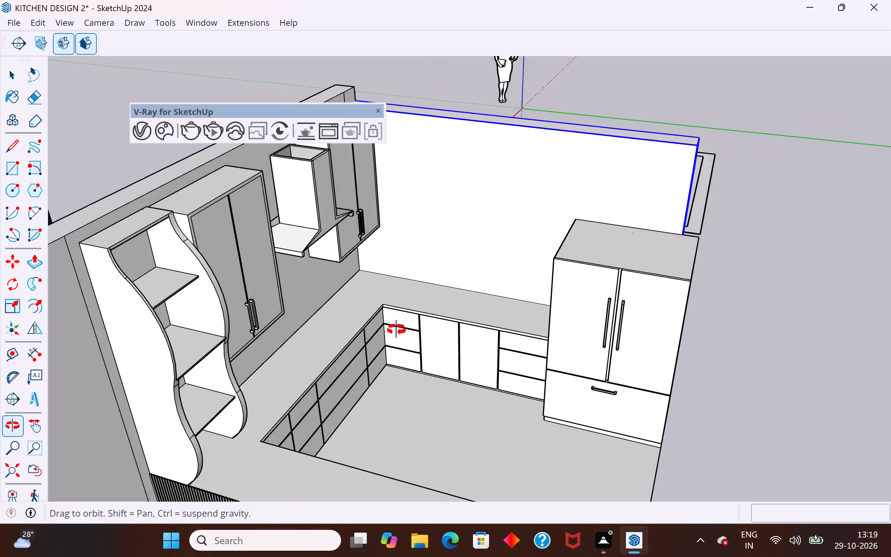
middle_drag(396, 330, 256, 338)
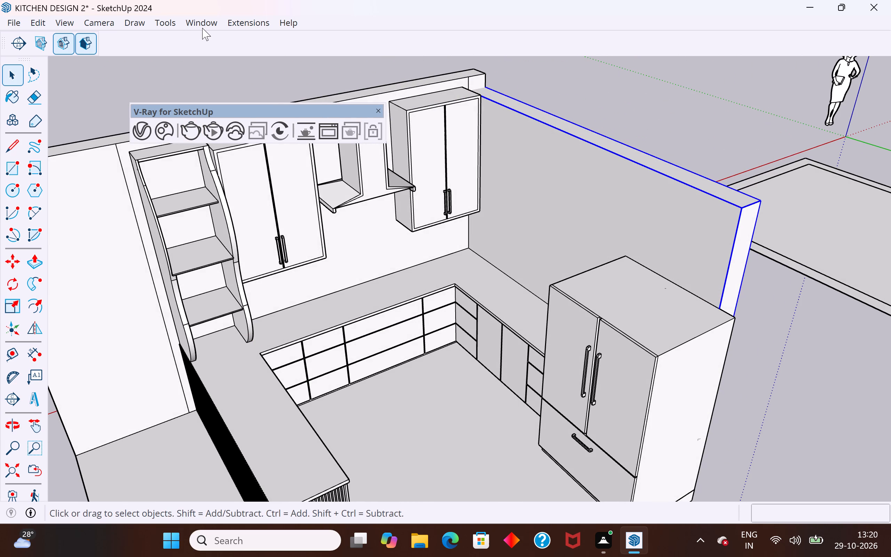
Search the 3D Warehouse models for BED ROOM.
click(205, 25)
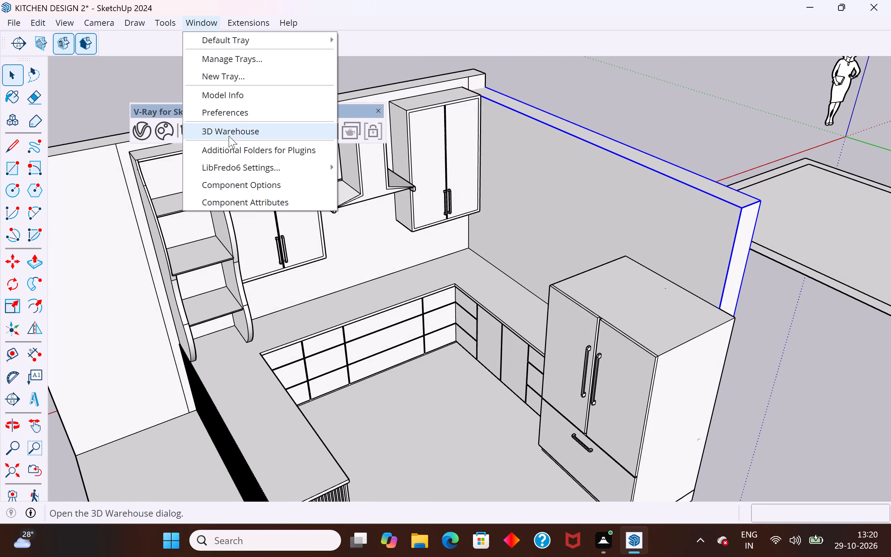
click(234, 133)
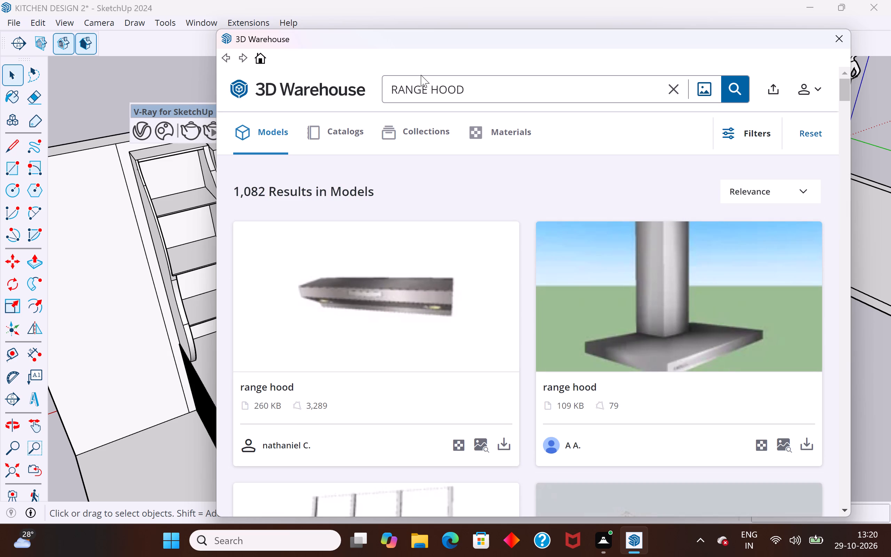
click(677, 90)
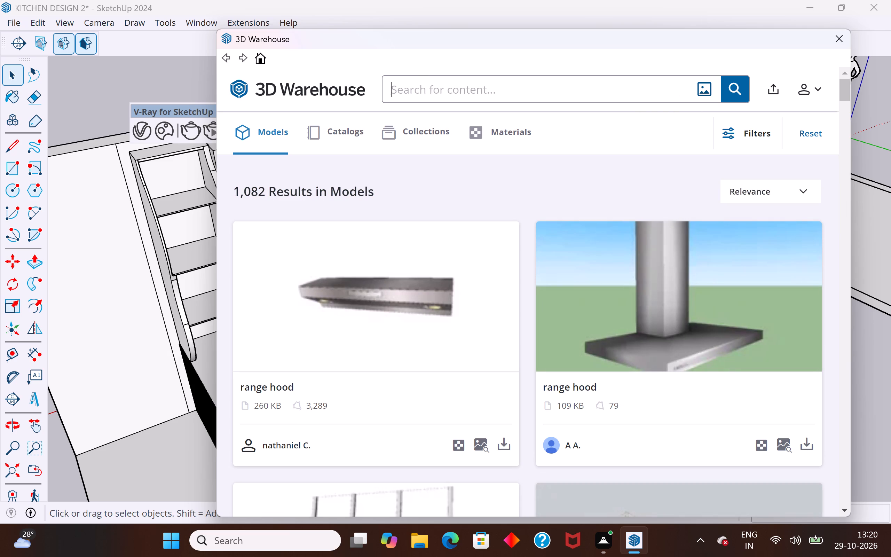
text(BED ROOM)
key(space)
key(Return)
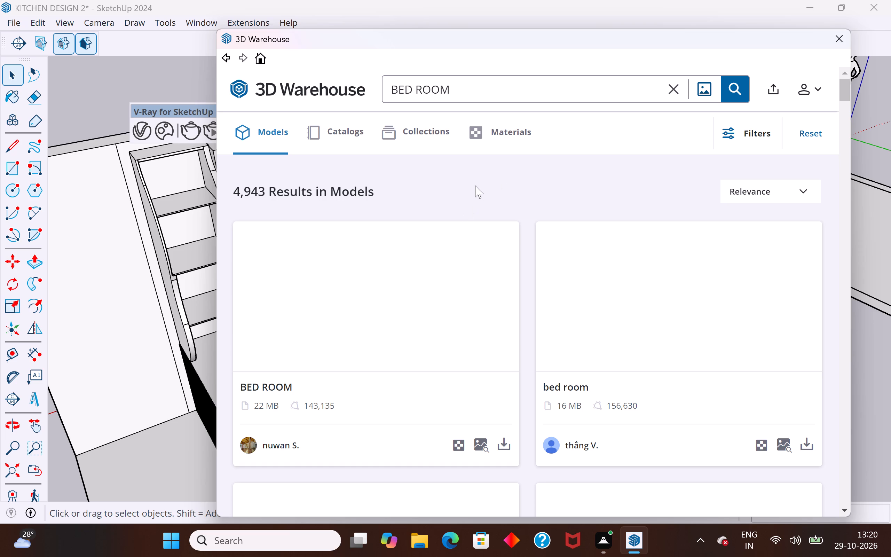
Replace the 3D Warehouse search with OVEN.
click(468, 91)
key(BackSpace)
key(BackSpace)
key(BackSpace)
key(BackSpace)
key(BackSpace)
key(BackSpace)
key(BackSpace)
key(BackSpace)
key(BackSpace)
key(BackSpace)
key(BackSpace)
key(BackSpace)
key(BackSpace)
key(BackSpace)
key(BackSpace)
key(BackSpace)
key(BackSpace)
key(BackSpace)
text(OVEN)
key(Return)
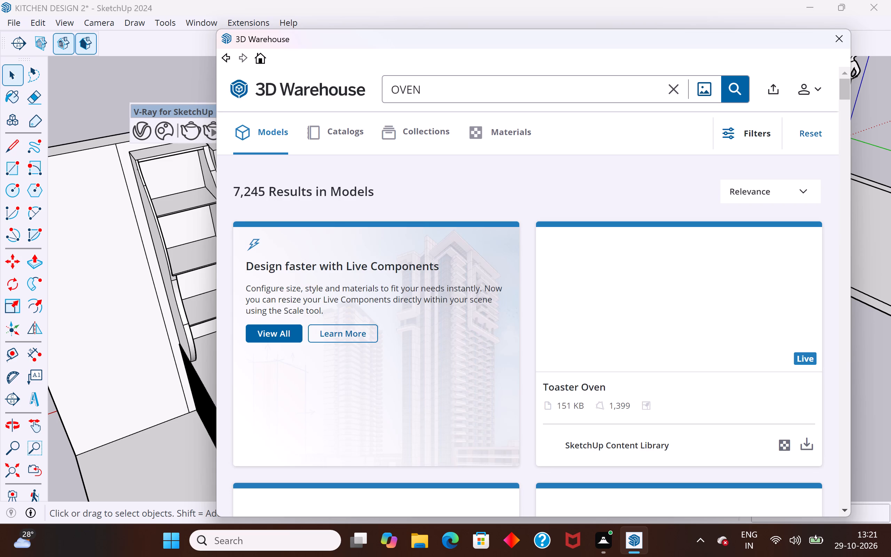
Look through the OVEN model results for an oven that suits the kitchen.
scroll(466, 383, down, 1)
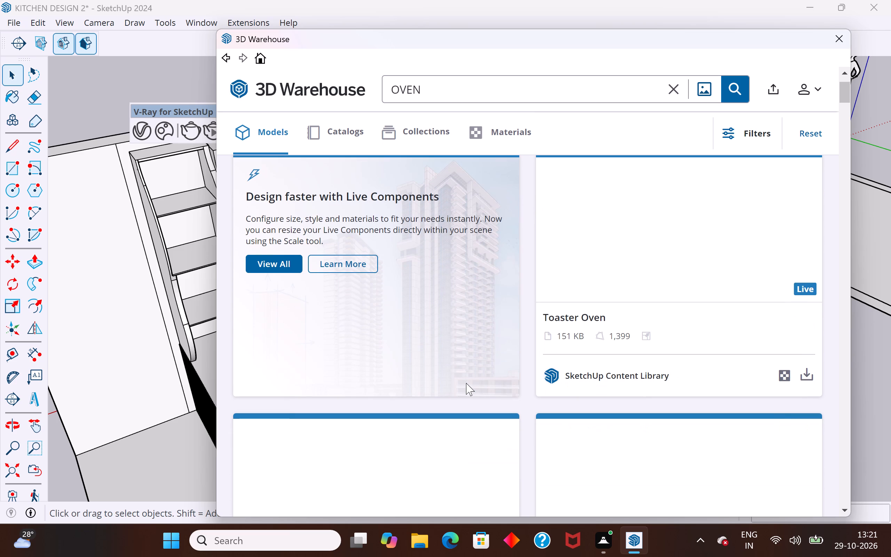
scroll(466, 383, down, 3)
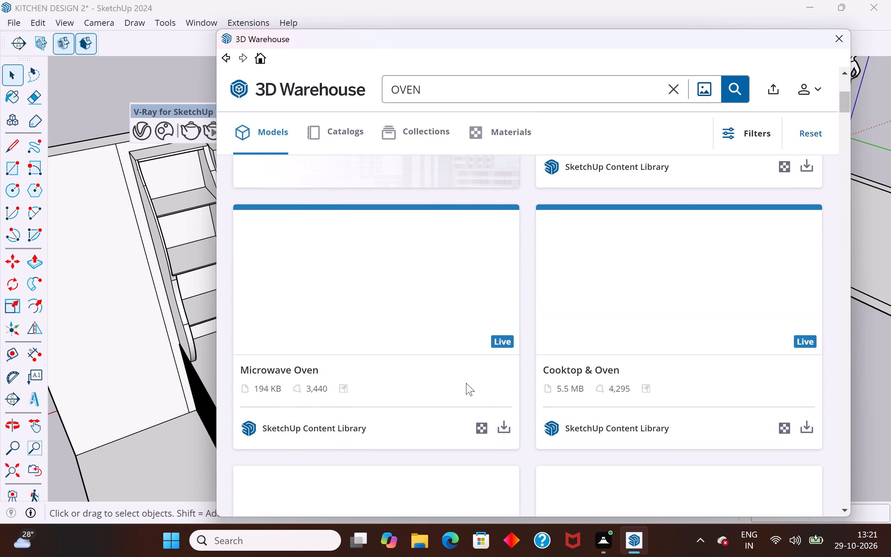
scroll(466, 383, down, 1)
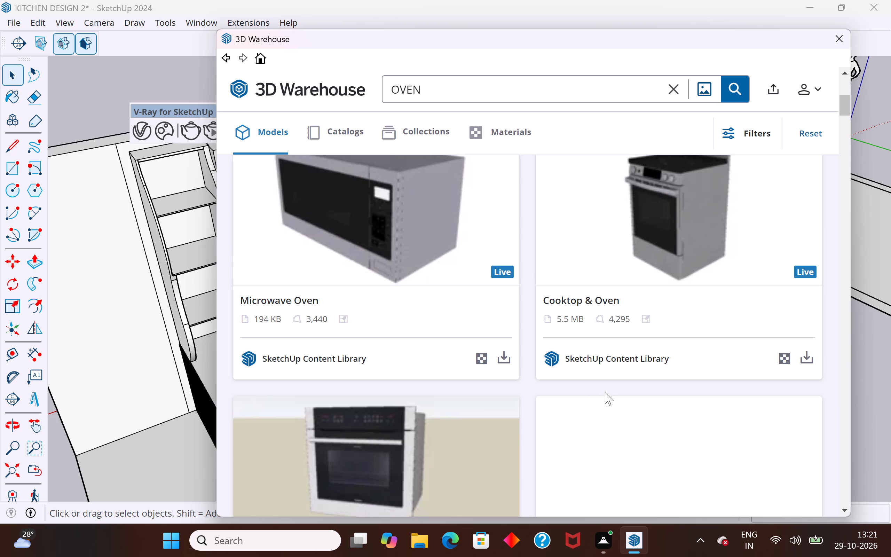
scroll(606, 394, down, 5)
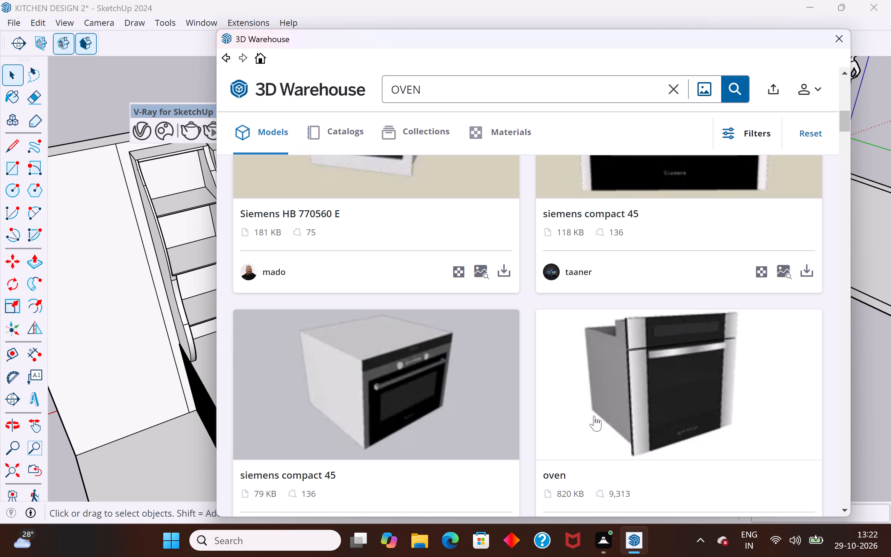
scroll(596, 397, down, 7)
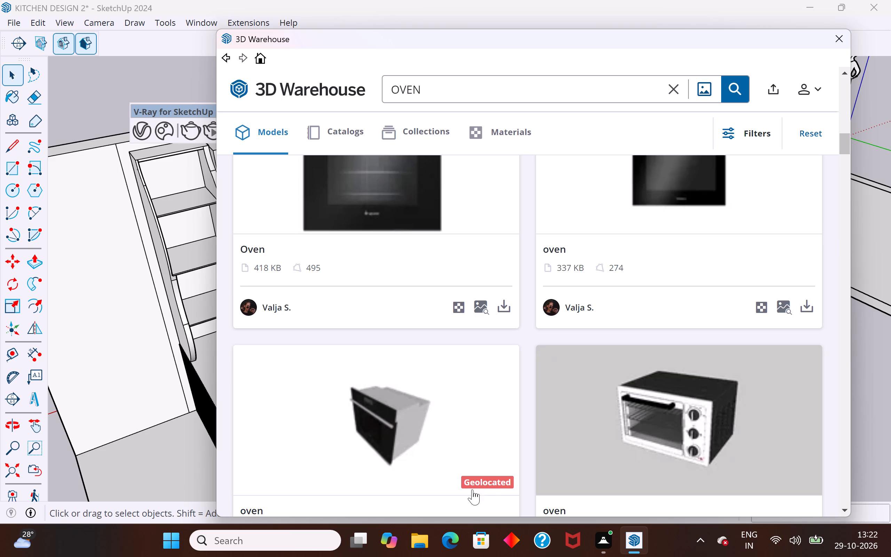
scroll(606, 391, up, 19)
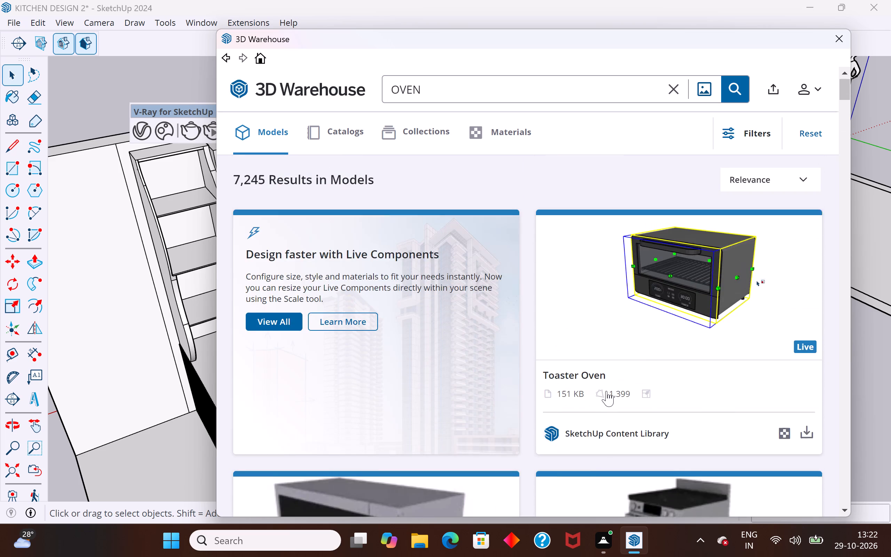
scroll(606, 391, up, 7)
scroll(606, 391, down, 19)
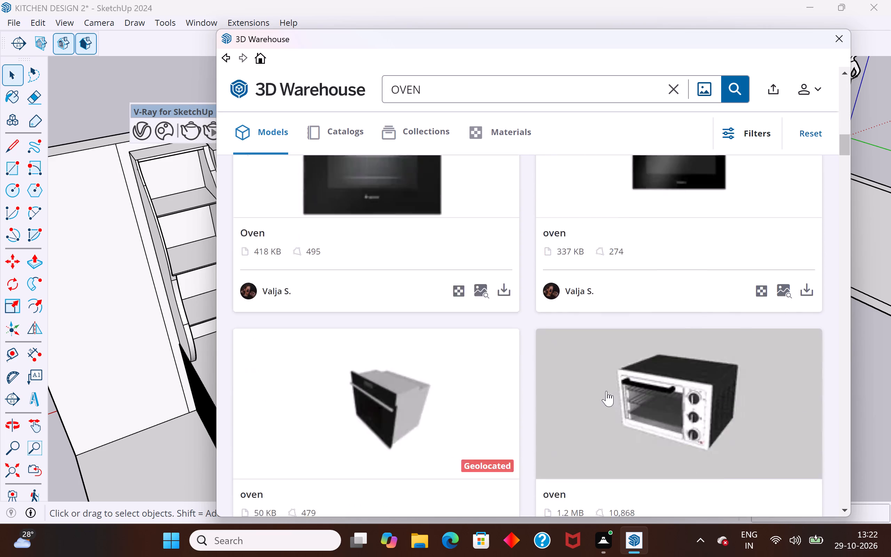
scroll(606, 391, down, 8)
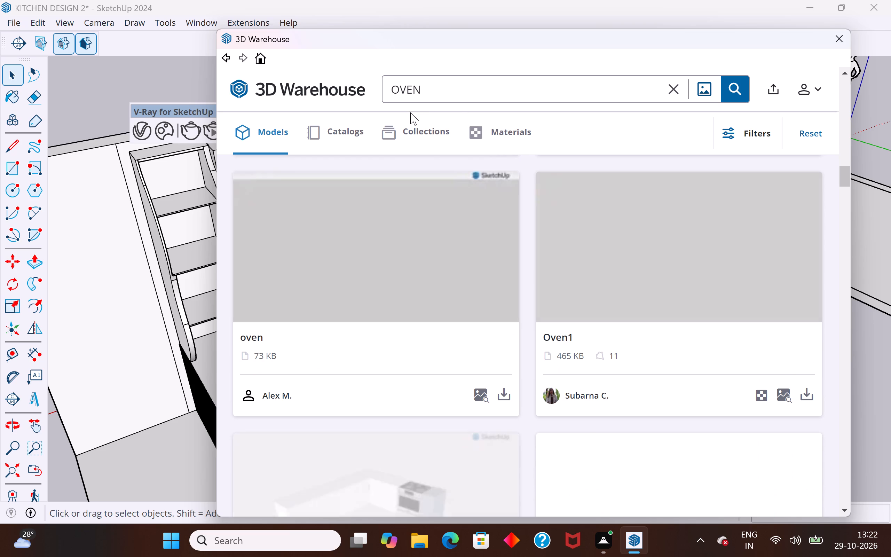
scroll(526, 269, down, 3)
scroll(450, 331, down, 7)
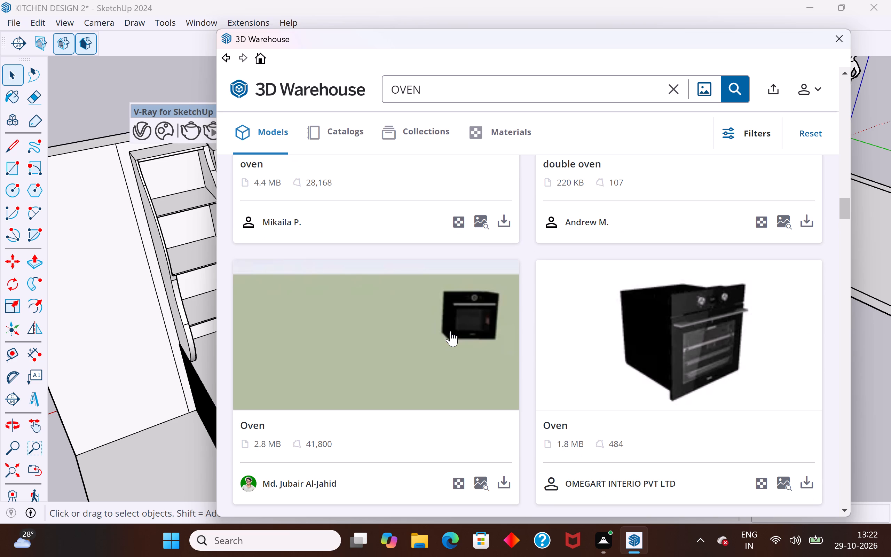
scroll(455, 338, down, 5)
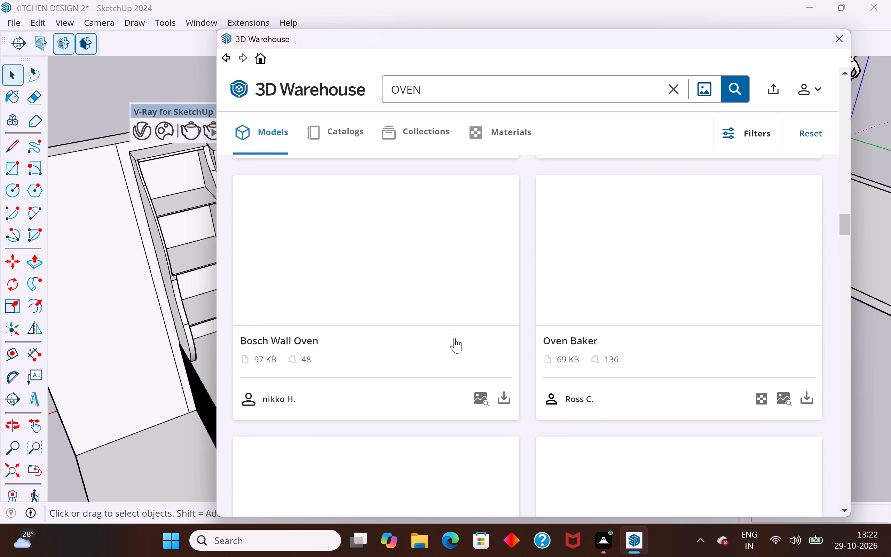
scroll(455, 338, up, 3)
scroll(506, 364, down, 2)
scroll(506, 364, up, 2)
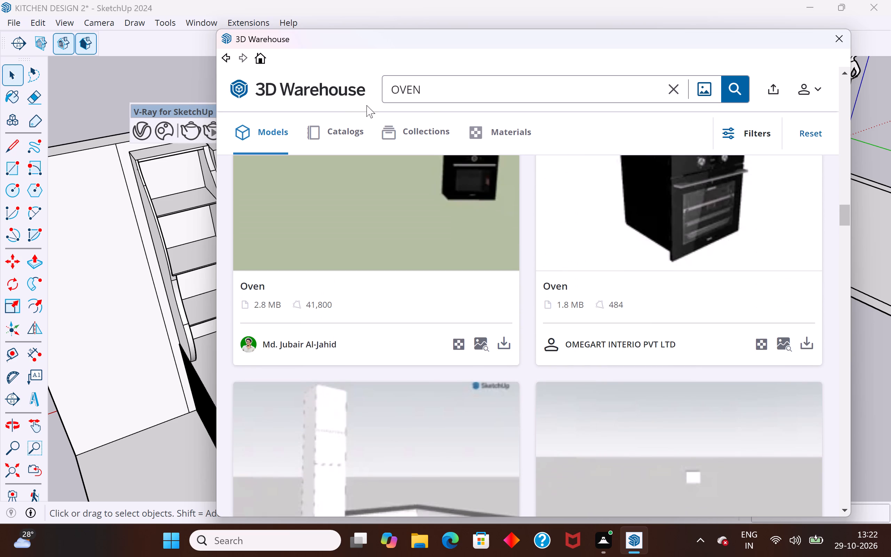
Refine the 3D Warehouse model search to KITCHEN OVEN.
click(391, 91)
text(KITCHEN)
key(space)
click(731, 84)
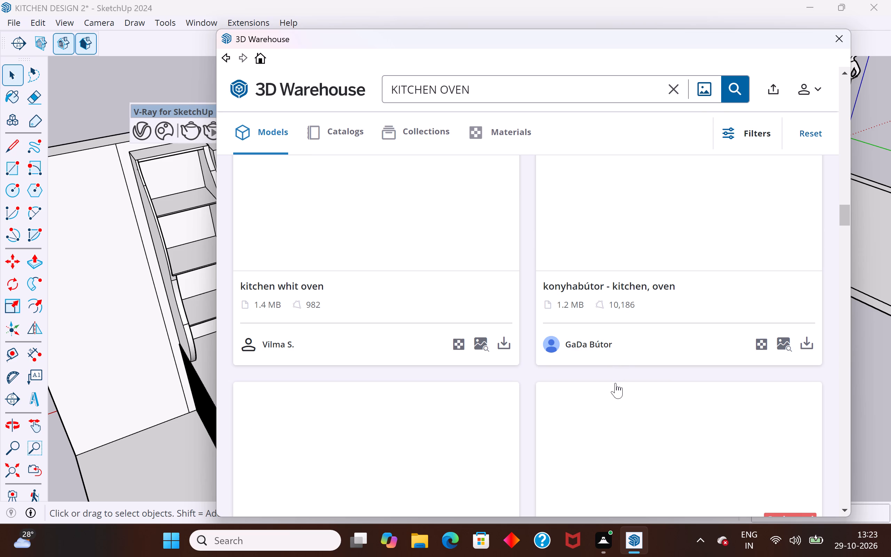
Look through the KITCHEN OVEN model results for an oven that suits the kitchen.
scroll(820, 413, up, 1)
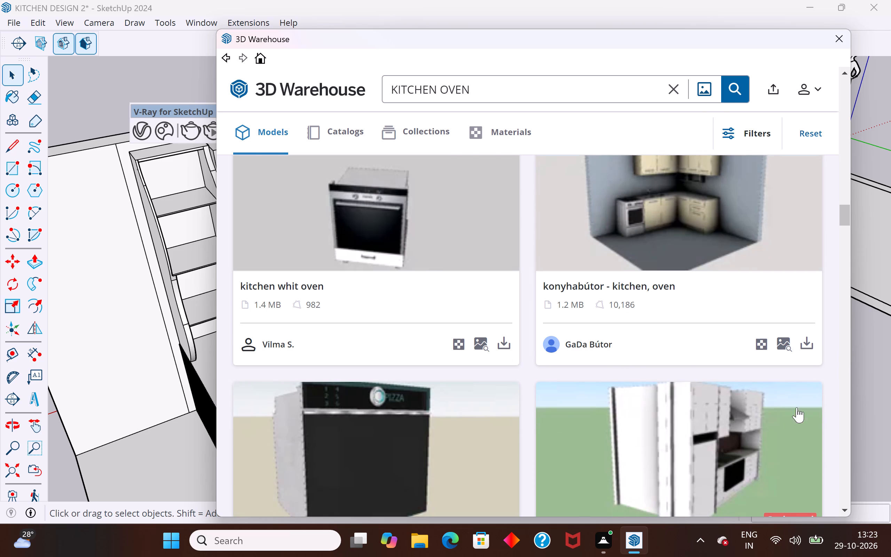
scroll(797, 407, up, 3)
scroll(723, 401, up, 4)
scroll(722, 401, down, 10)
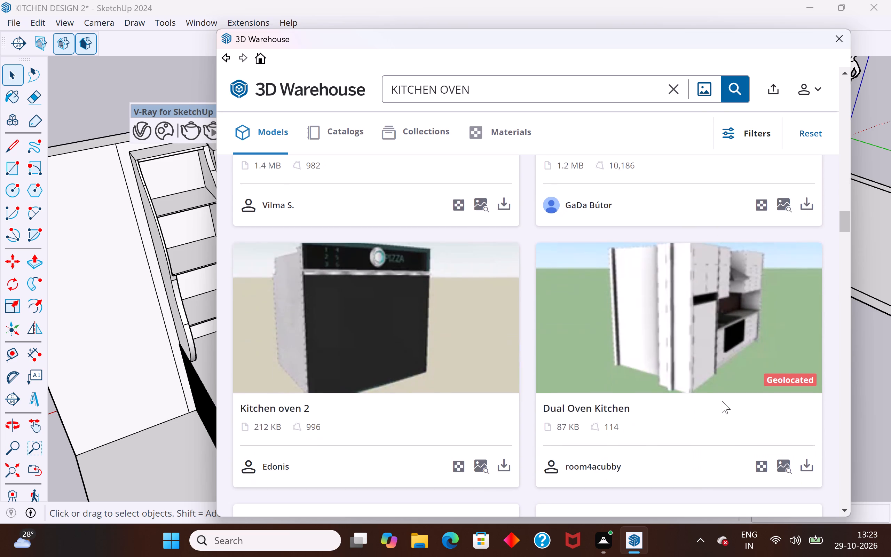
scroll(722, 401, down, 3)
scroll(678, 400, up, 3)
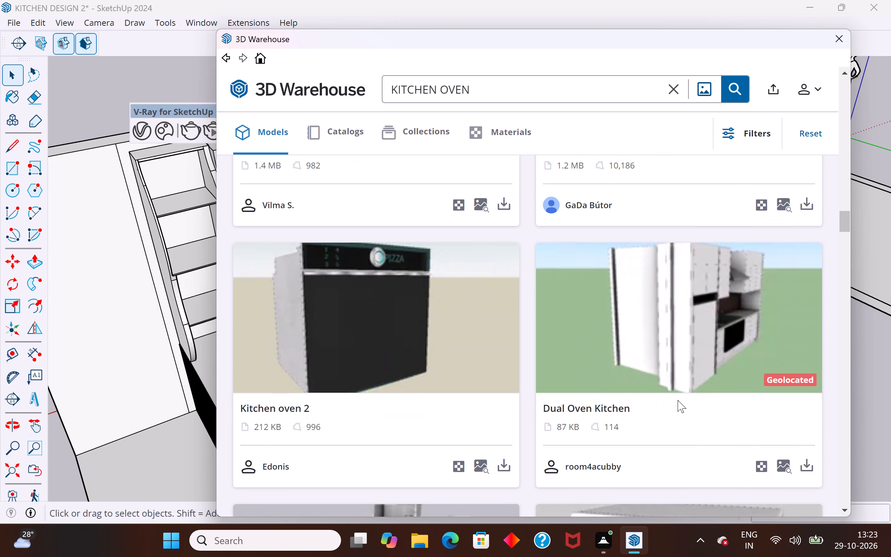
scroll(678, 400, down, 6)
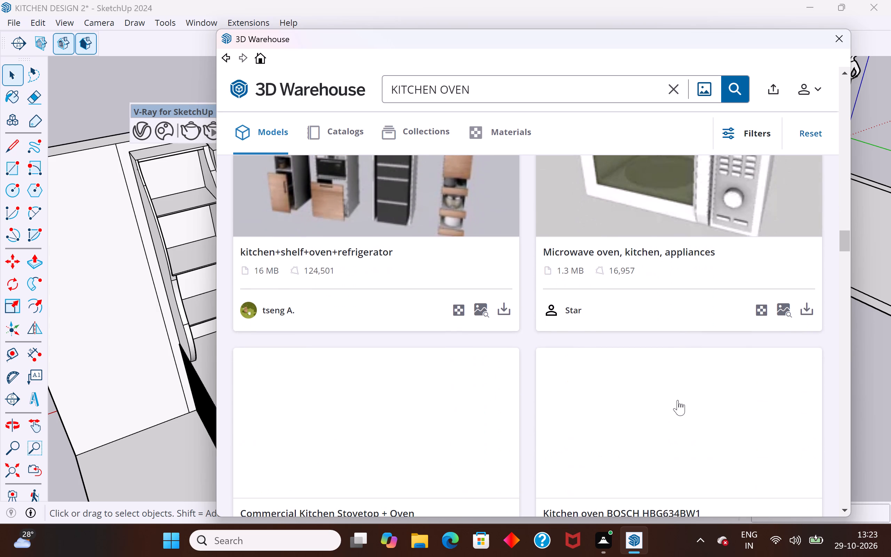
scroll(678, 400, down, 1)
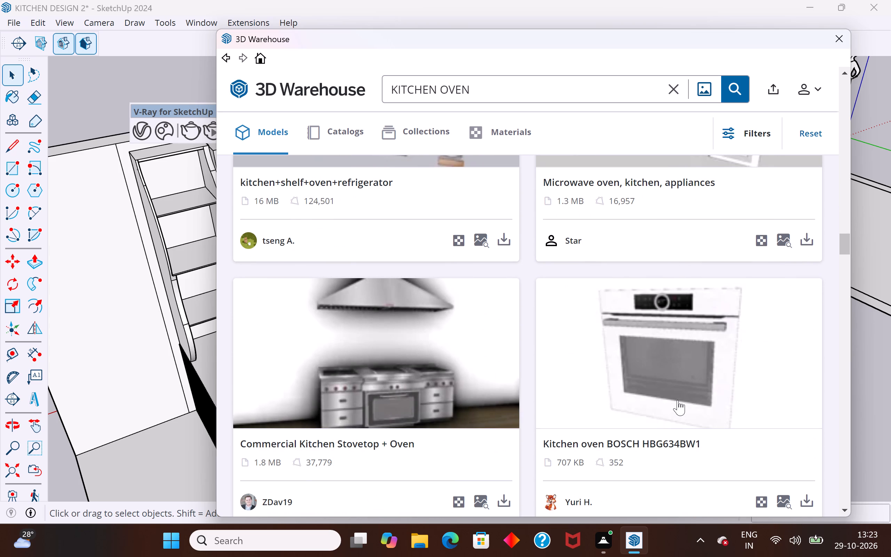
scroll(678, 400, down, 1)
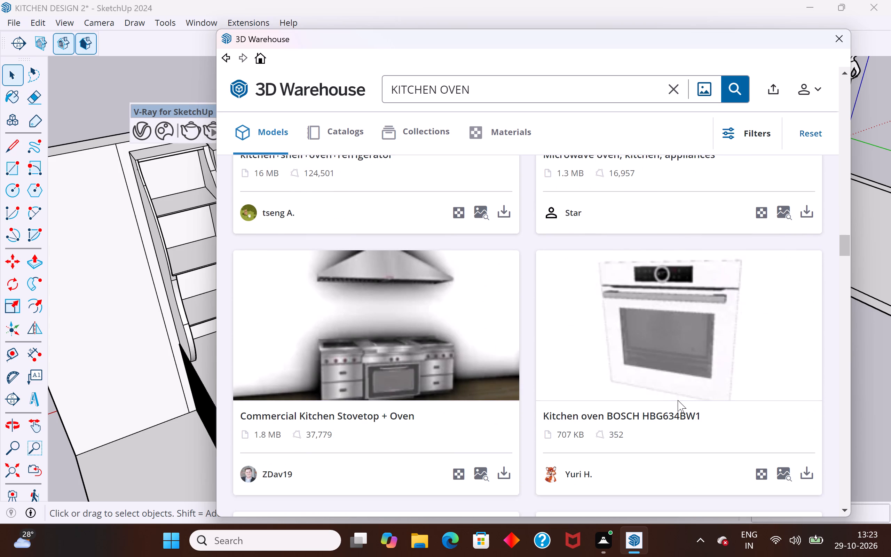
scroll(678, 400, down, 1)
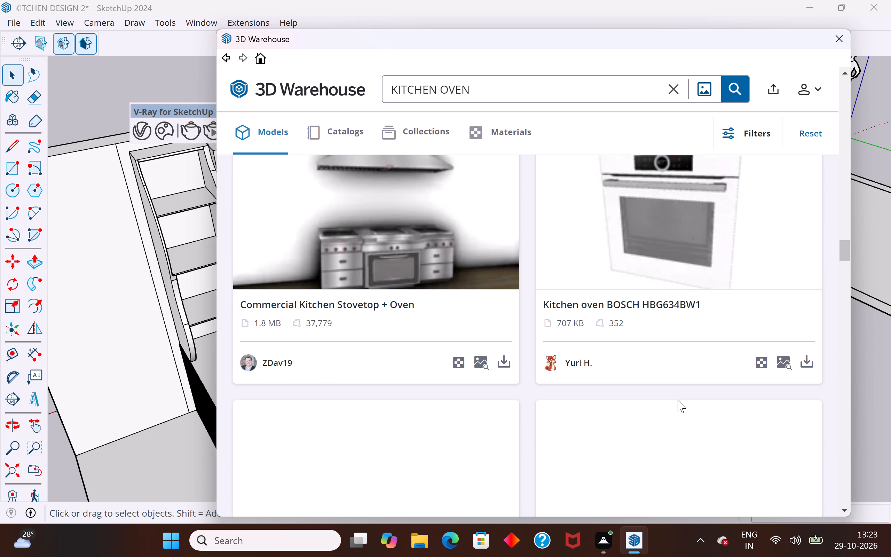
scroll(678, 400, down, 3)
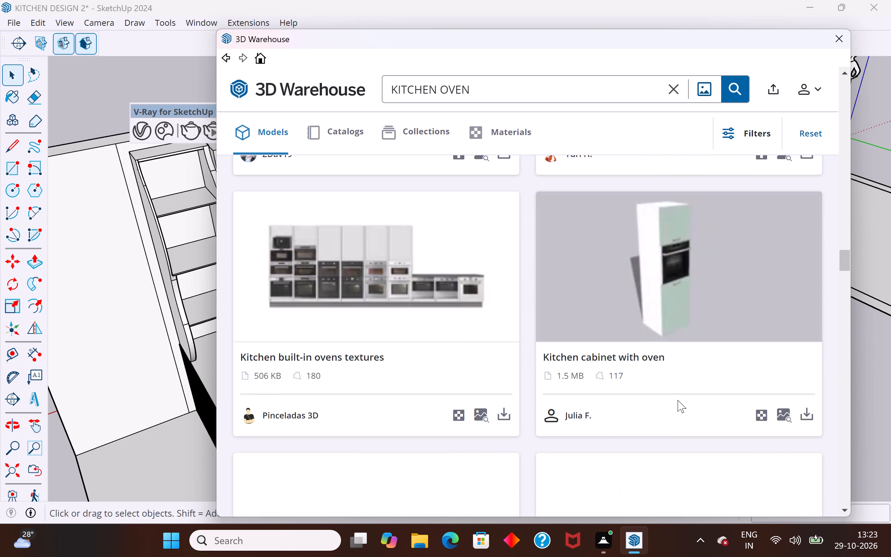
scroll(678, 400, down, 2)
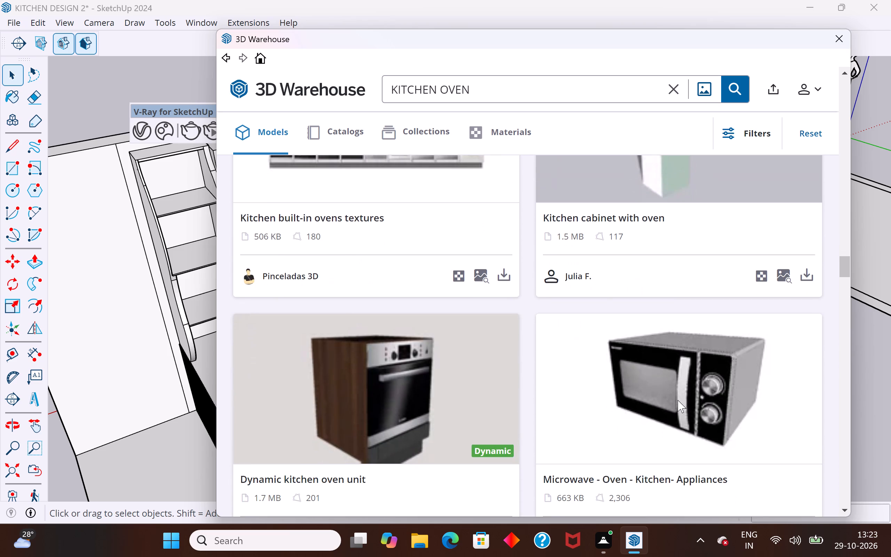
scroll(678, 400, down, 6)
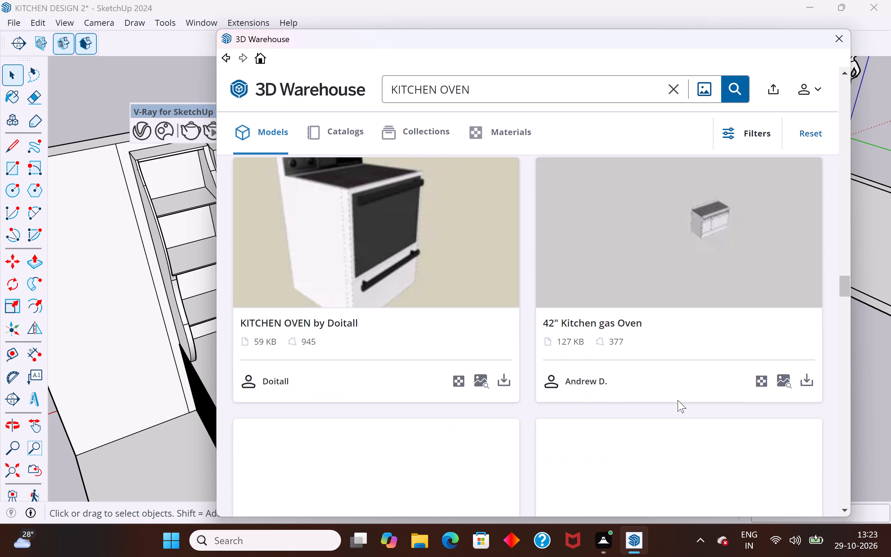
scroll(678, 400, down, 2)
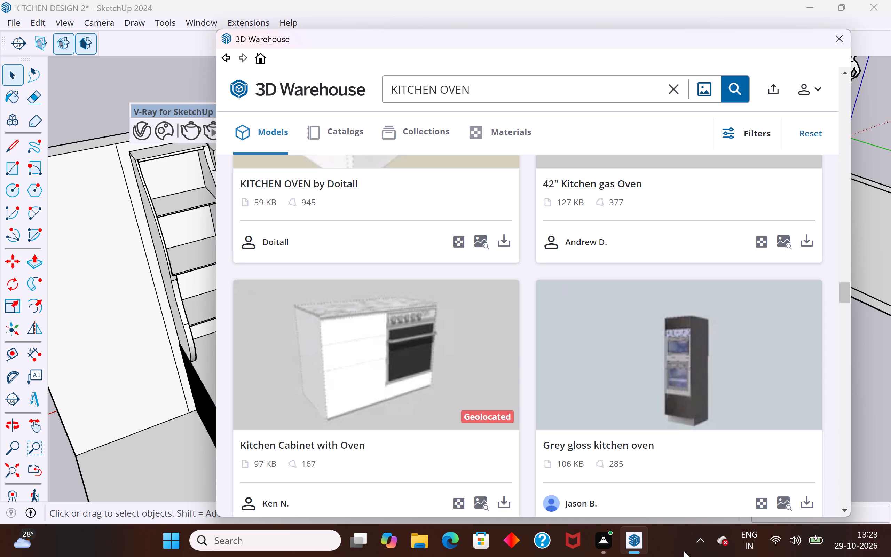
scroll(653, 359, up, 2)
scroll(653, 359, down, 11)
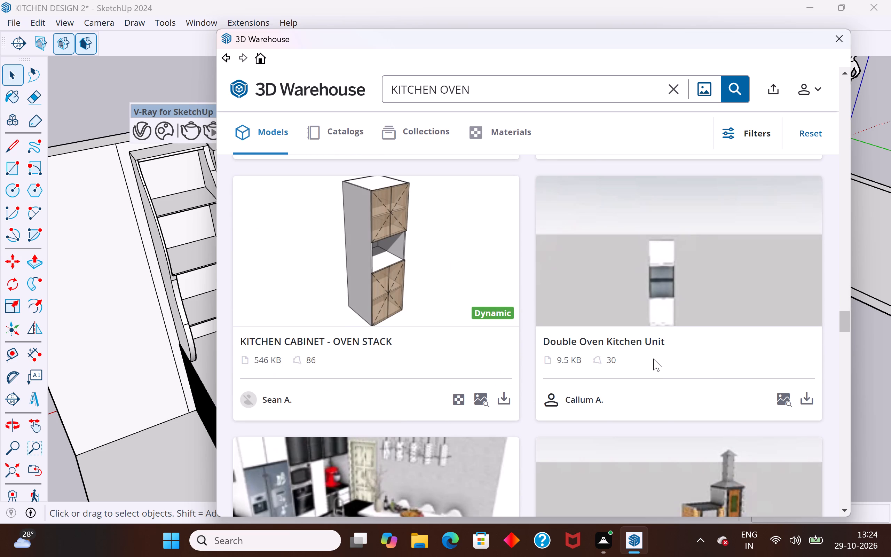
Change the 3D Warehouse search to KITCHEN STOVE and look through the stove models.
click(483, 77)
key(BackSpace)
key(BackSpace)
key(BackSpace)
key(BackSpace)
key(s)
text(TOVE)
key(Return)
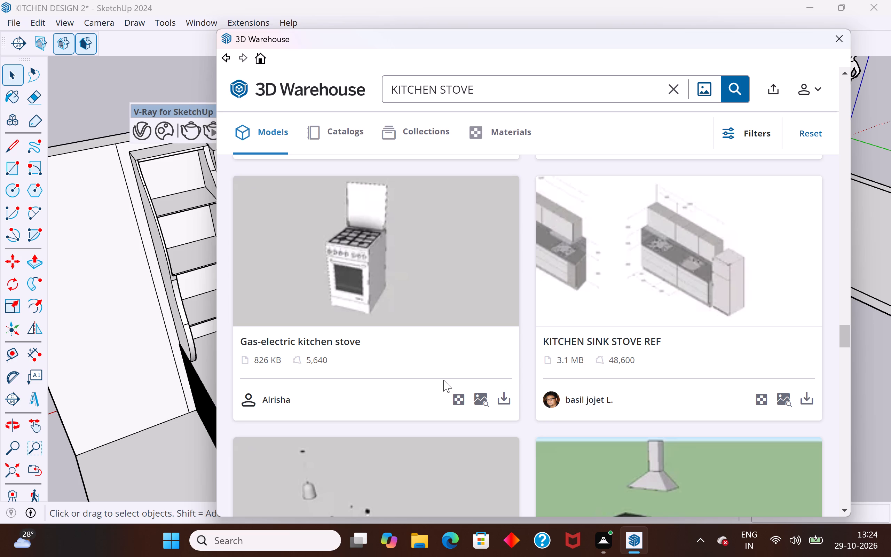
scroll(461, 334, down, 5)
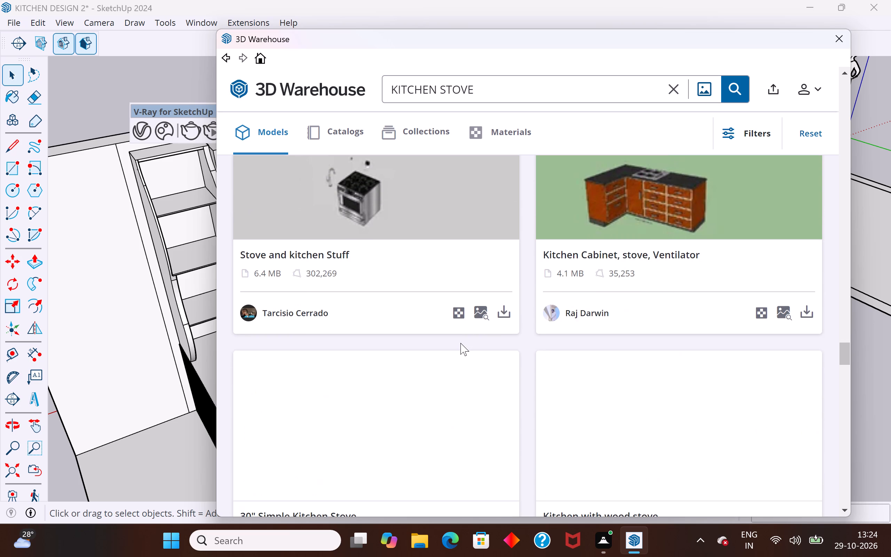
scroll(542, 367, down, 3)
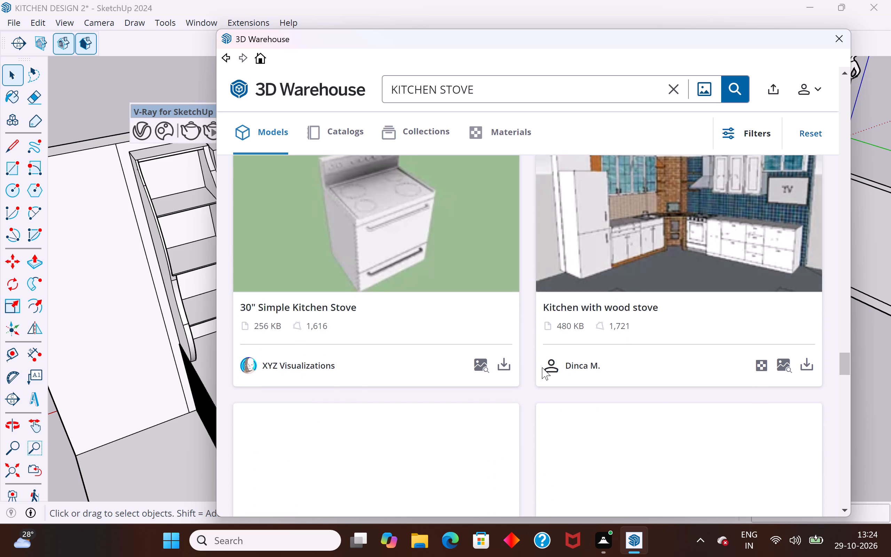
scroll(470, 419, down, 3)
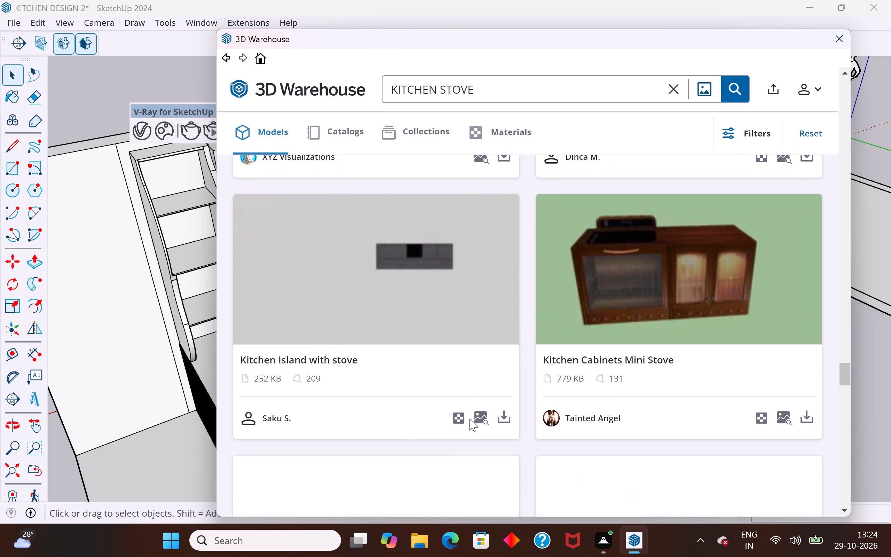
scroll(593, 366, down, 3)
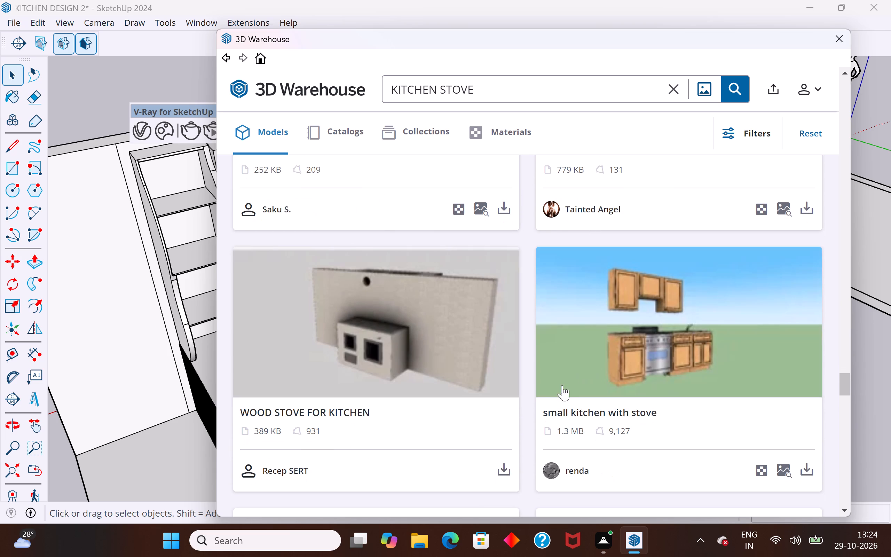
scroll(541, 398, down, 4)
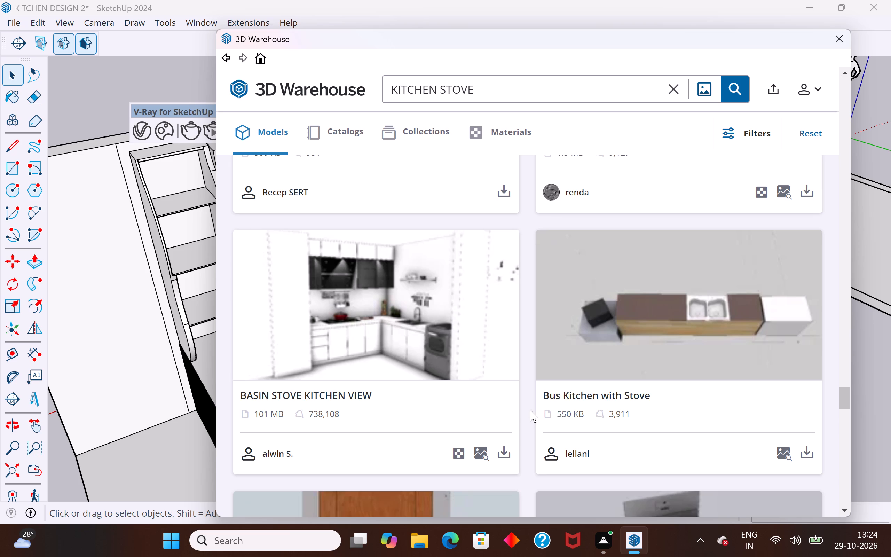
Change the 3D Warehouse model search to GAS STOVE.
click(436, 86)
key(BackSpace)
key(BackSpace)
key(BackSpace)
key(BackSpace)
key(BackSpace)
key(BackSpace)
key(BackSpace)
key(BackSpace)
key(BackSpace)
key(BackSpace)
key(BackSpace)
key(BackSpace)
key(BackSpace)
key(BackSpace)
key(BackSpace)
text(GAS)
key(Return)
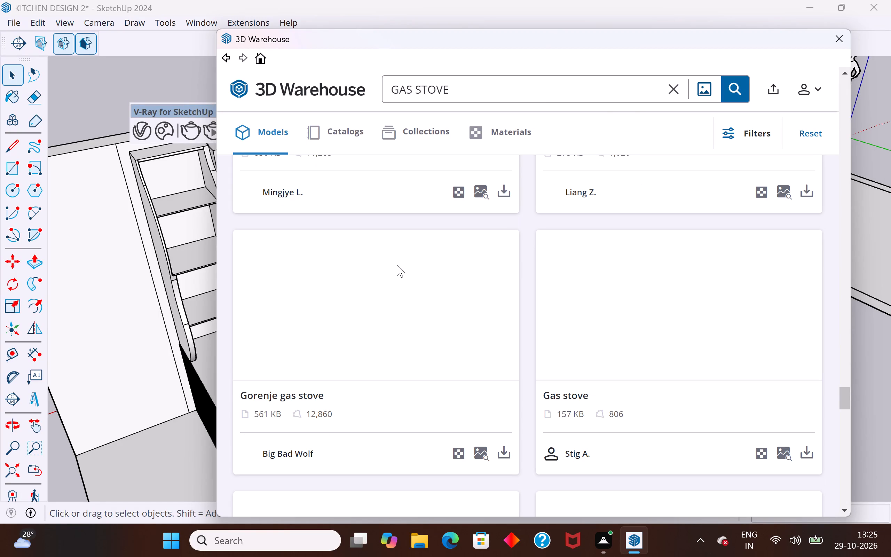
scroll(397, 265, up, 4)
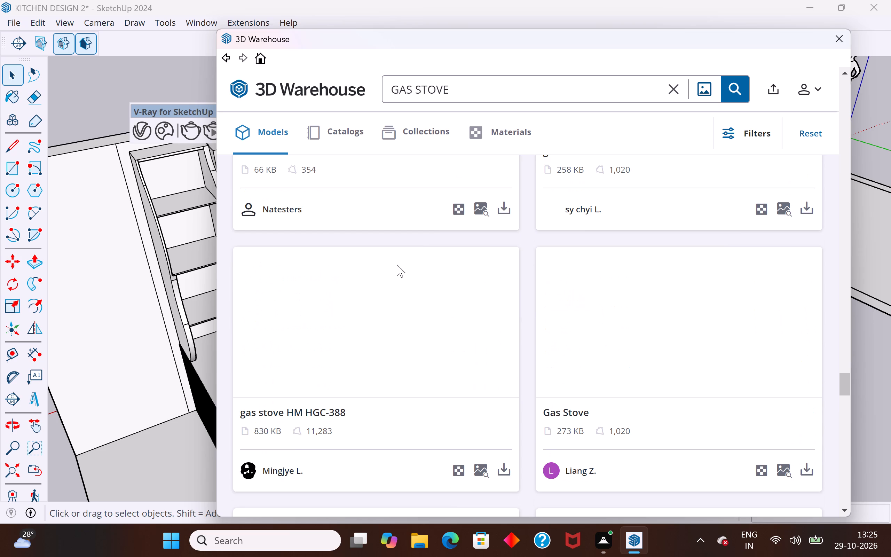
Look through the GAS STOVE model results for a stove that suits the kitchen counter below the range hood.
scroll(397, 265, up, 9)
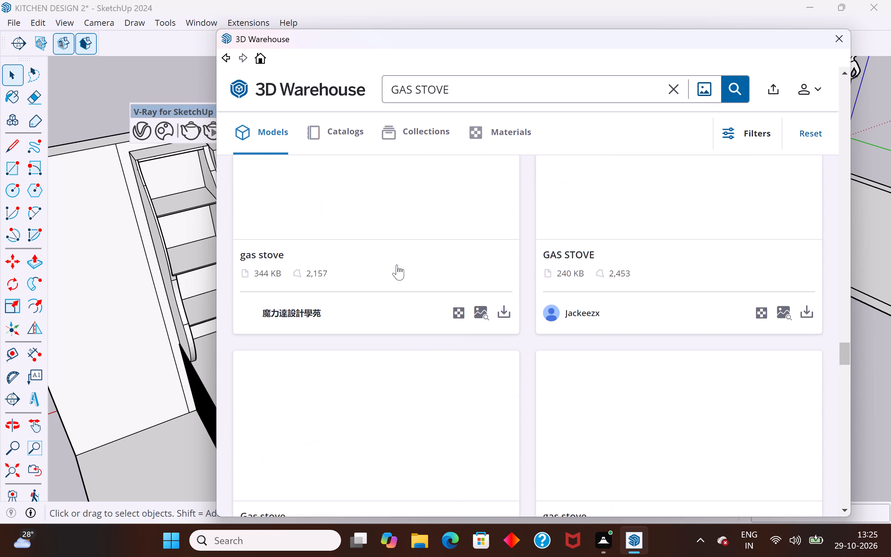
scroll(397, 265, up, 10)
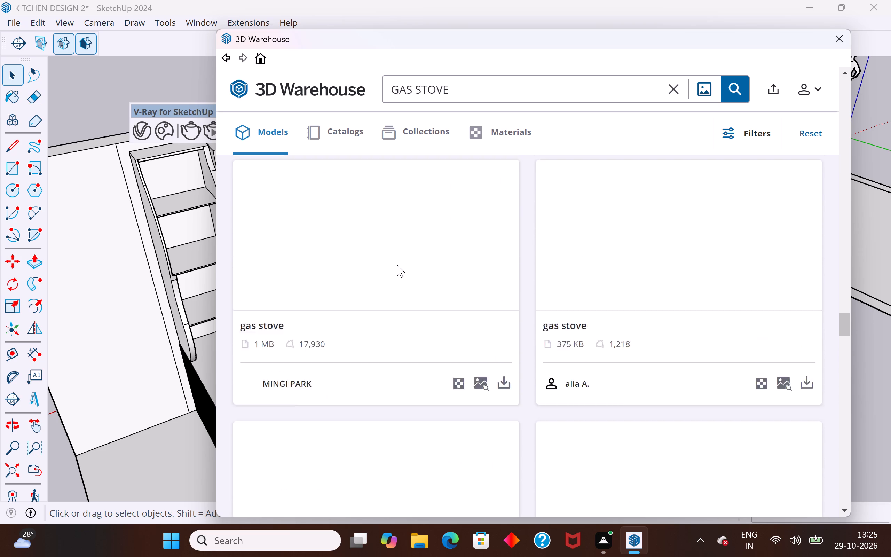
scroll(397, 265, up, 2)
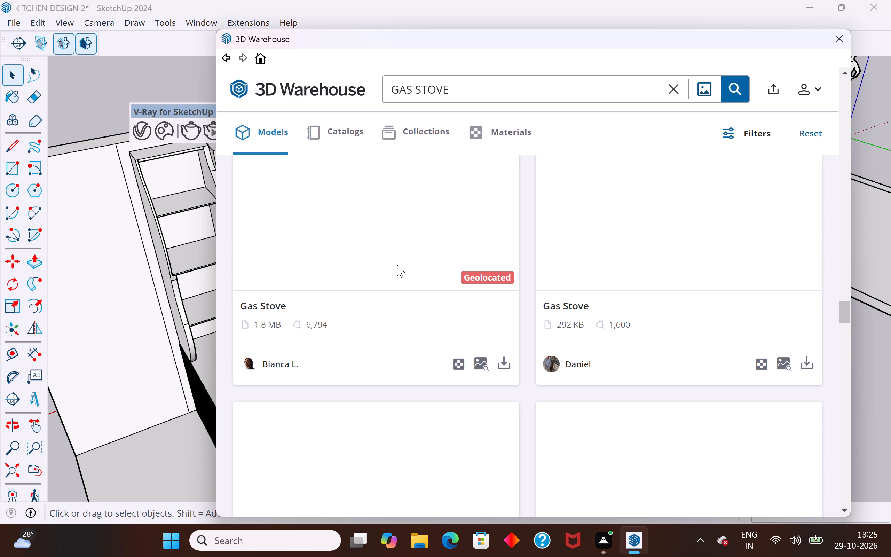
scroll(397, 265, up, 2)
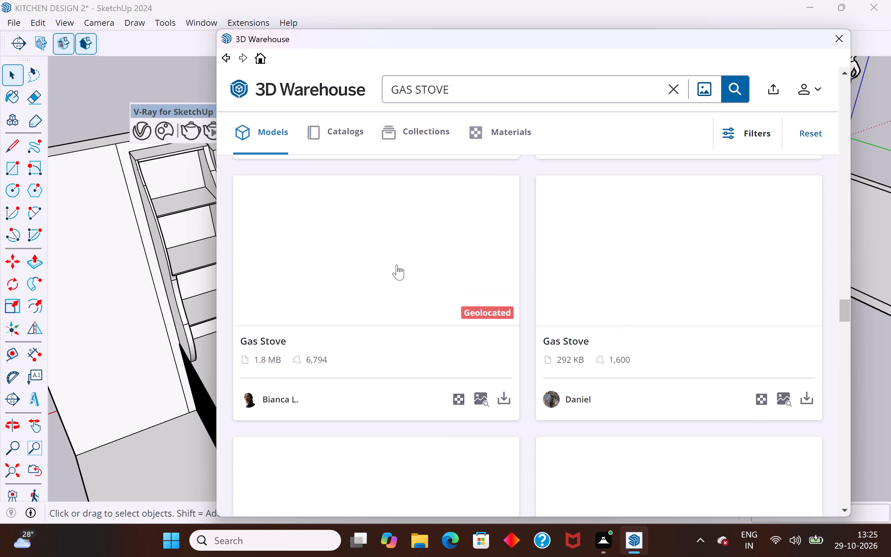
scroll(397, 265, up, 8)
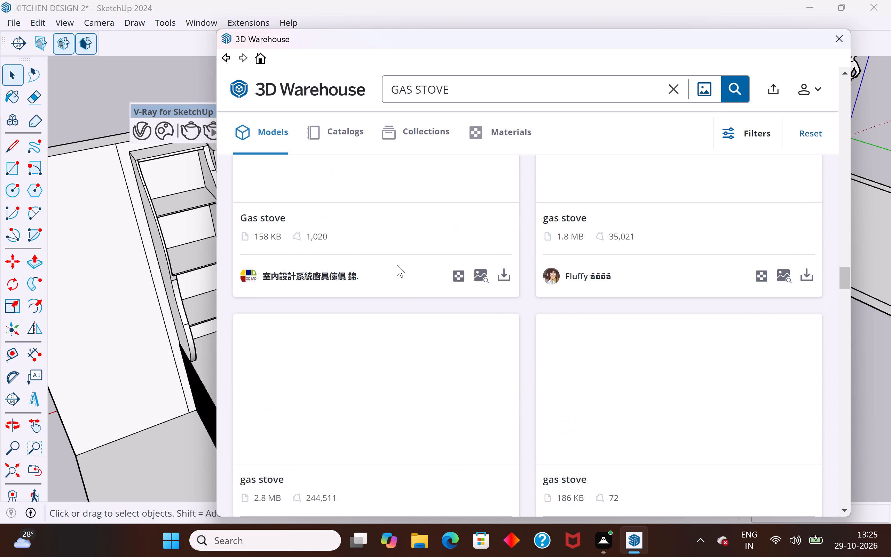
scroll(397, 265, up, 17)
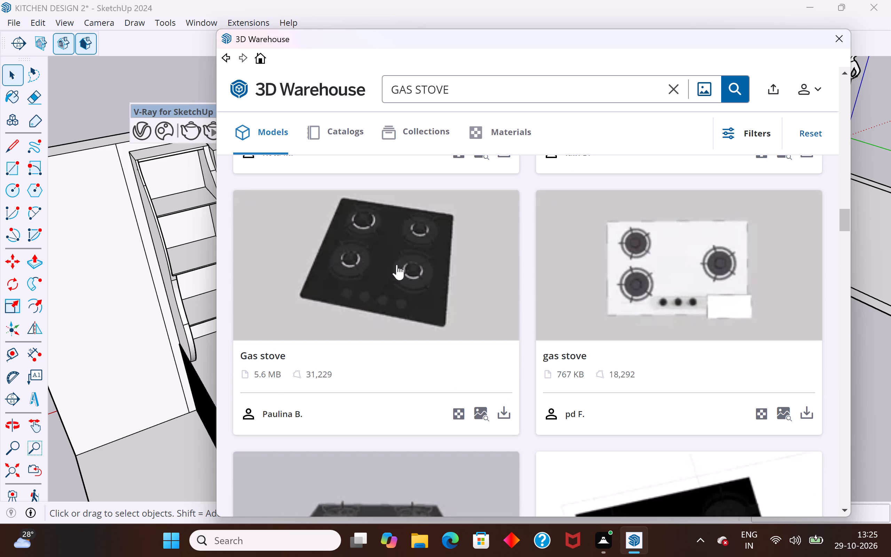
scroll(397, 265, up, 1)
scroll(397, 264, down, 9)
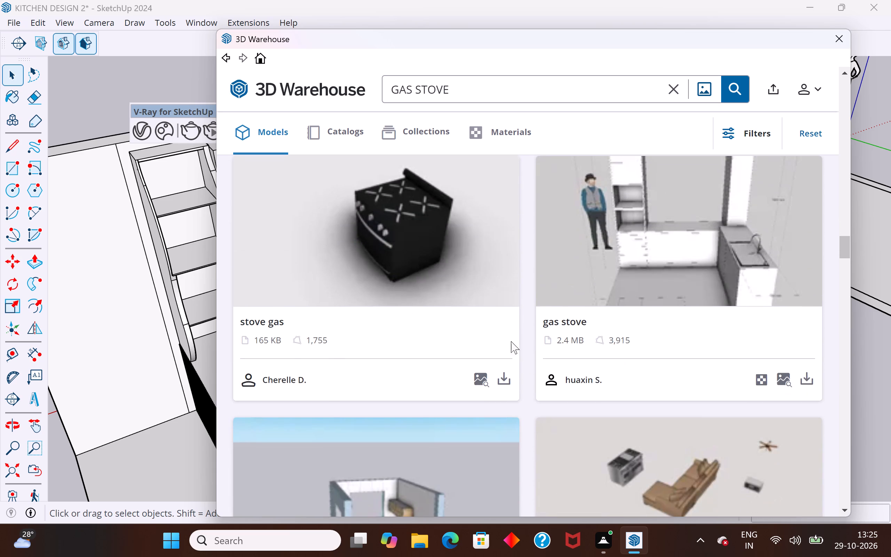
scroll(576, 341, up, 20)
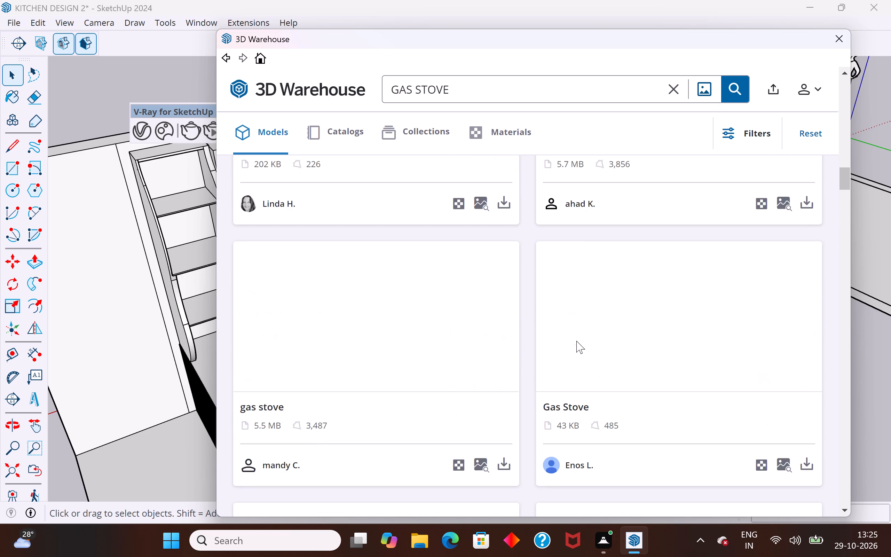
scroll(576, 341, up, 17)
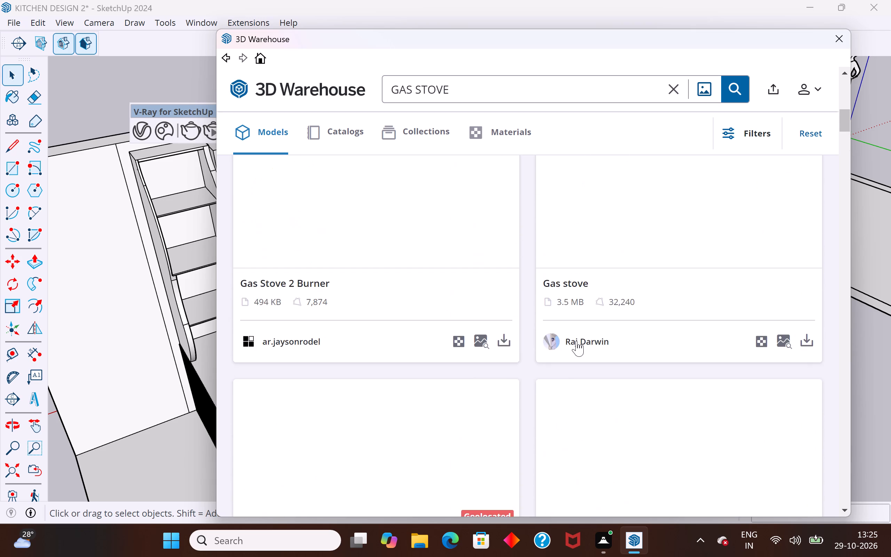
scroll(576, 341, up, 13)
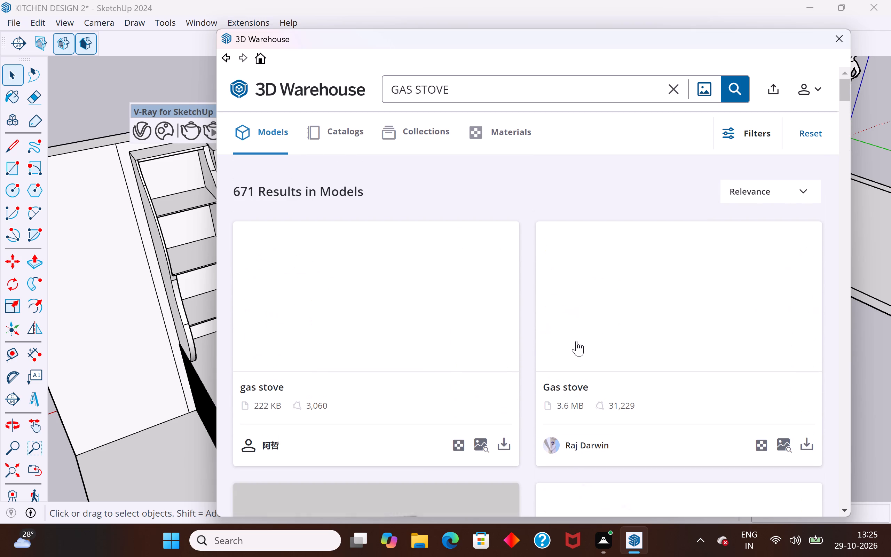
scroll(576, 341, down, 3)
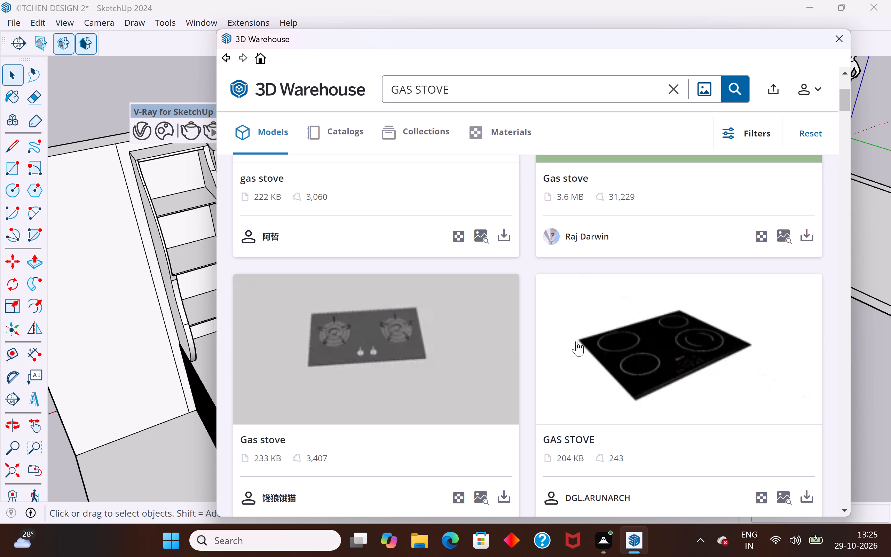
scroll(576, 341, down, 1)
scroll(576, 341, up, 4)
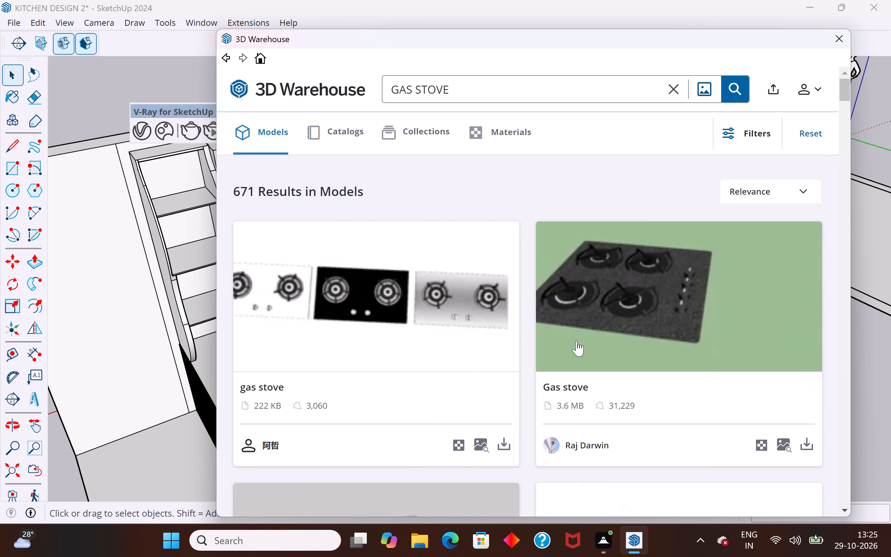
scroll(146, 290, down, 5)
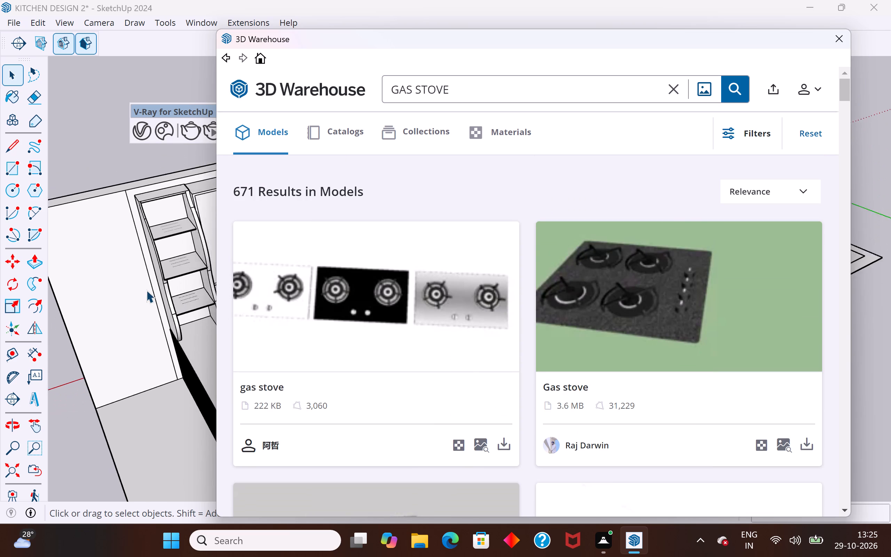
scroll(146, 290, down, 7)
middle_drag(144, 290, 86, 282)
scroll(80, 293, down, 7)
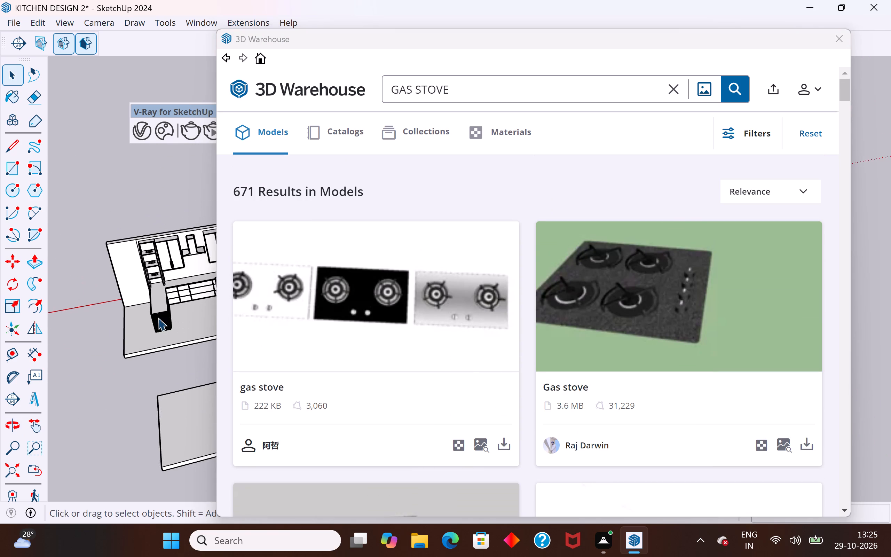
scroll(83, 267, down, 5)
scroll(168, 276, up, 20)
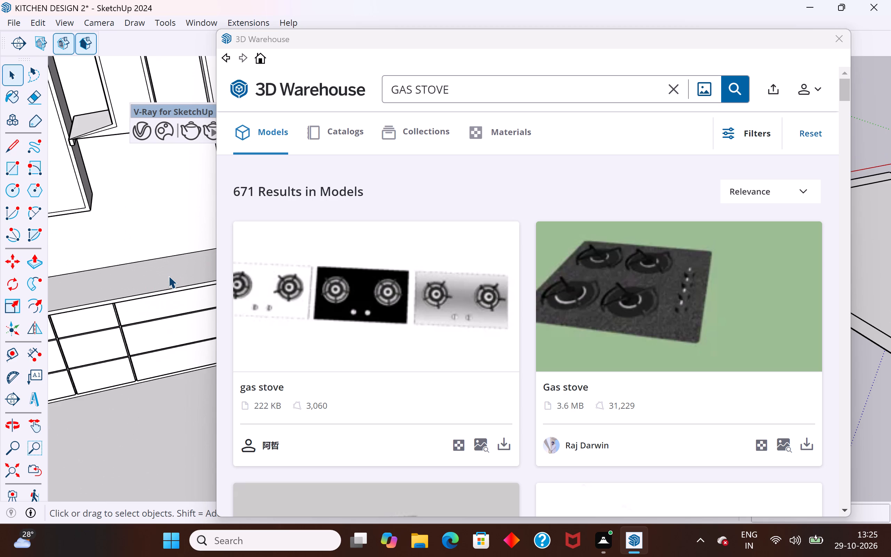
scroll(85, 304, down, 15)
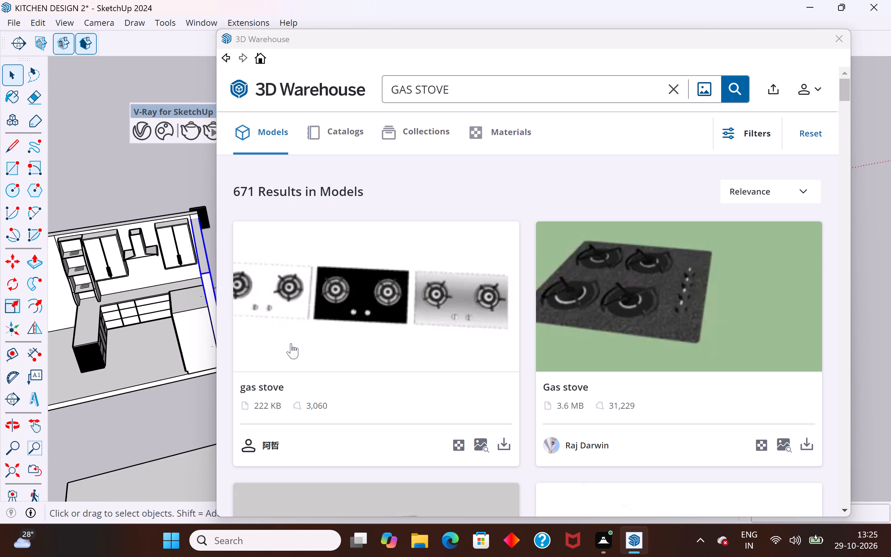
Load the black two-burner Gas stove (176 KB) into the model and place it on open ground beside the kitchen.
scroll(545, 331, down, 10)
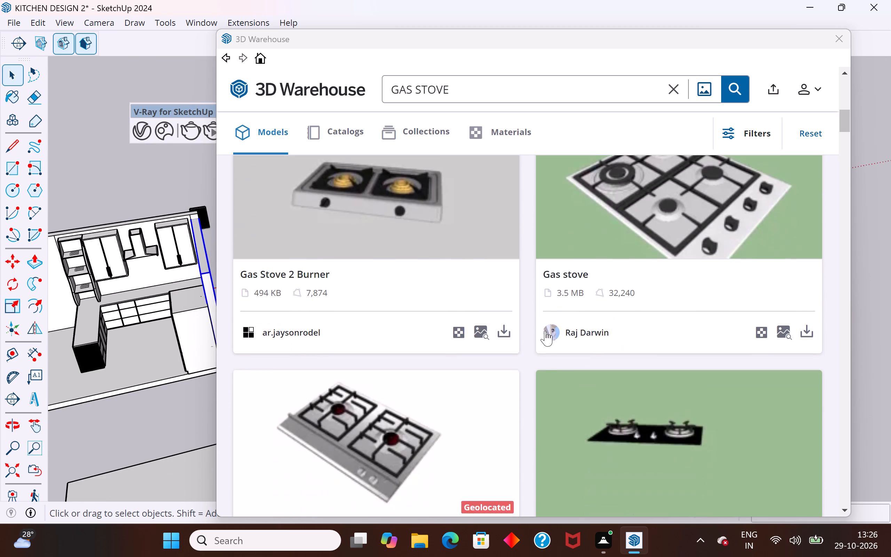
scroll(545, 331, down, 2)
scroll(545, 331, up, 1)
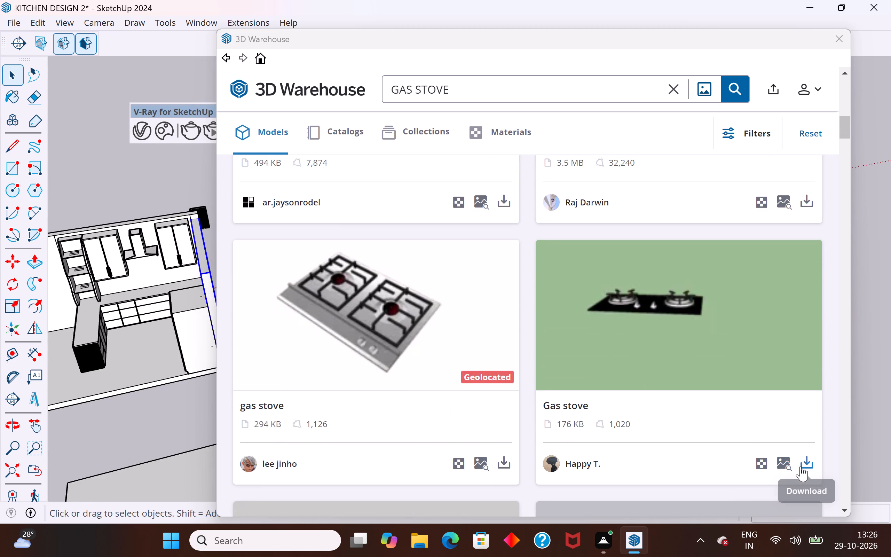
click(803, 466)
click(502, 293)
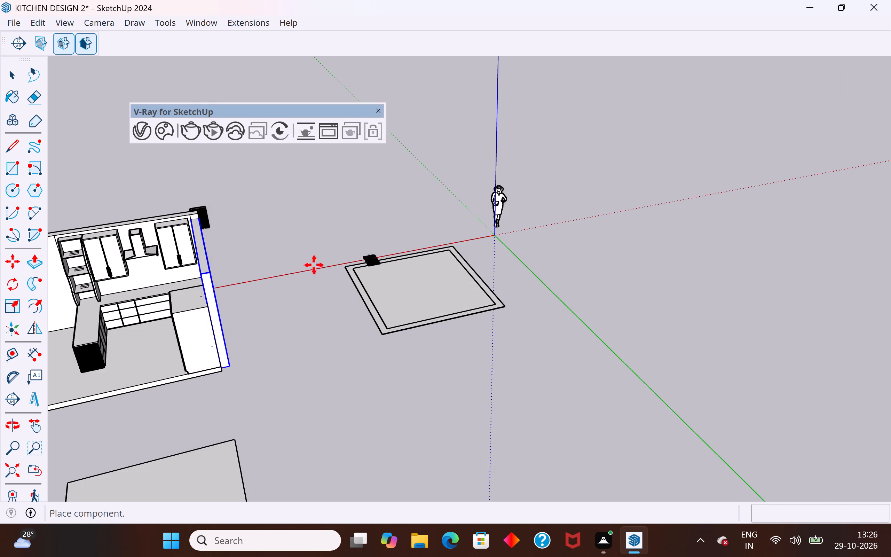
scroll(222, 288, up, 1)
click(311, 317)
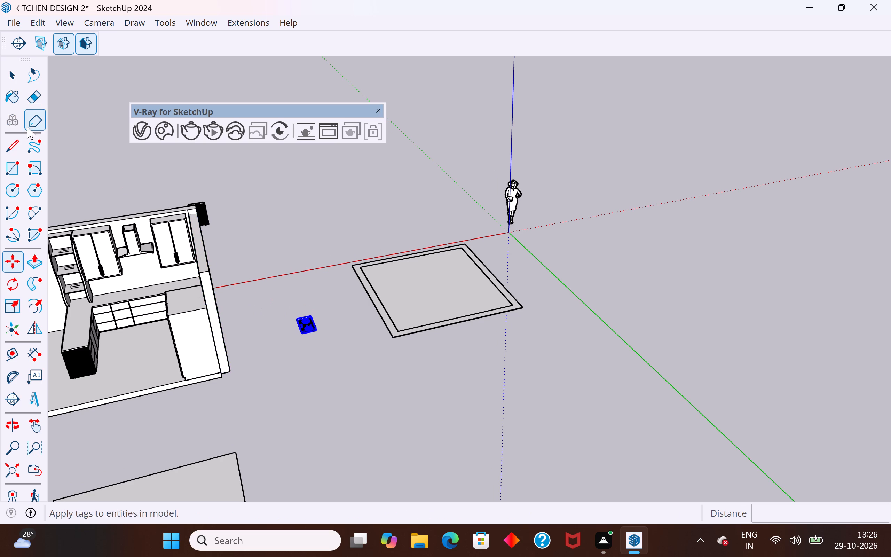
click(6, 79)
click(269, 355)
Rotate the gas stove 90 degrees horizontally about its corner so its knobs face the front of the kitchen.
scroll(295, 328, up, 10)
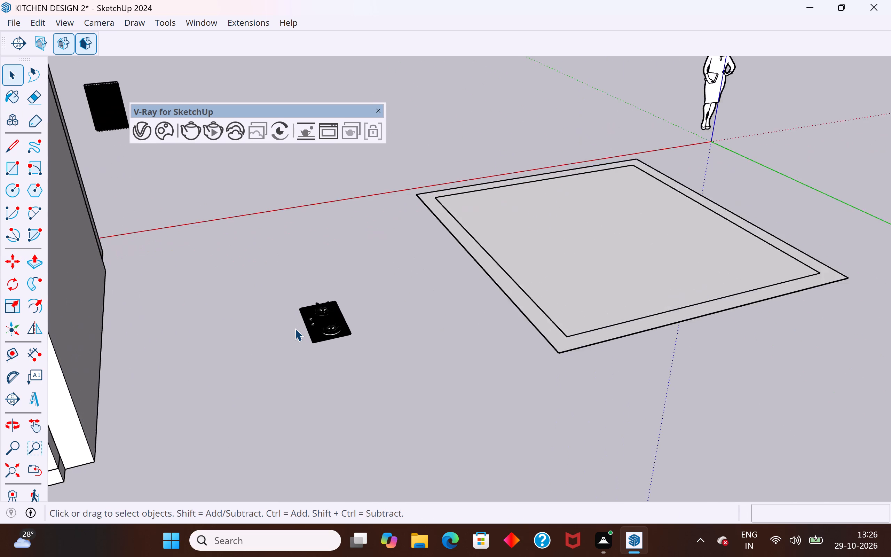
scroll(295, 328, up, 15)
click(368, 353)
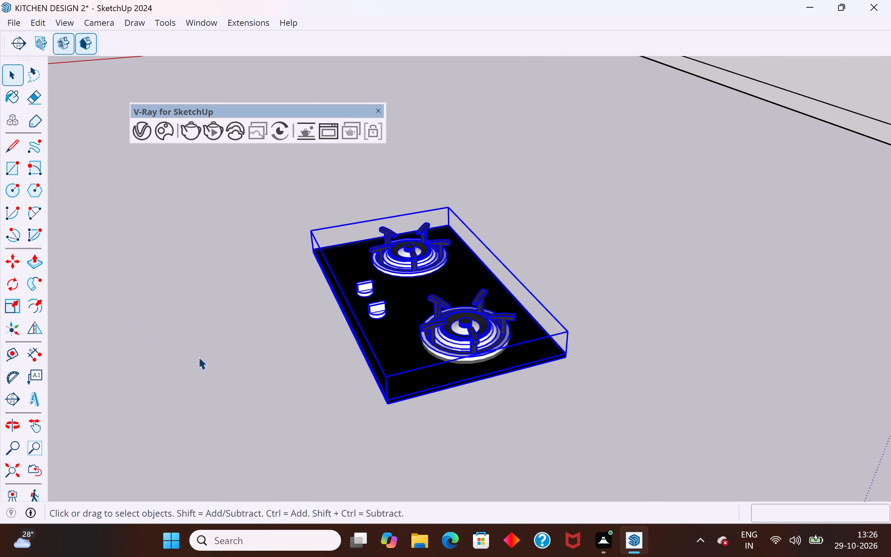
click(16, 292)
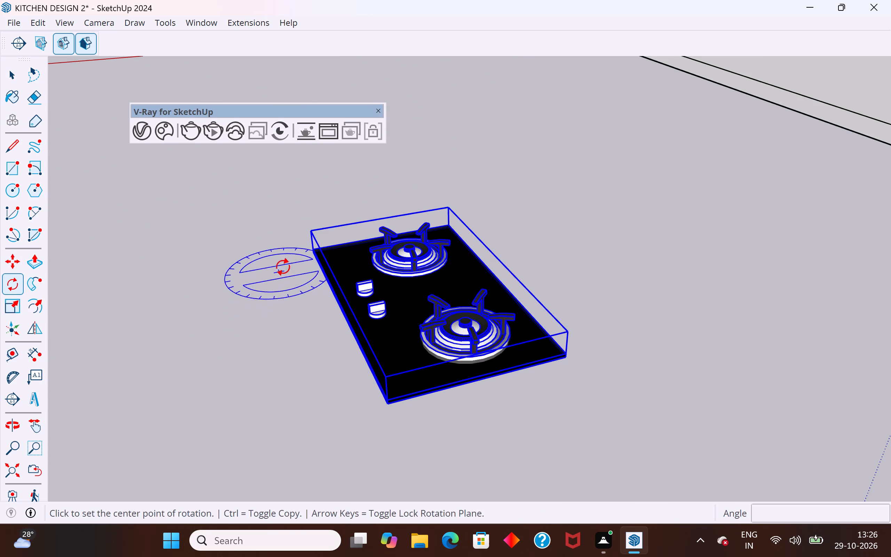
click(306, 257)
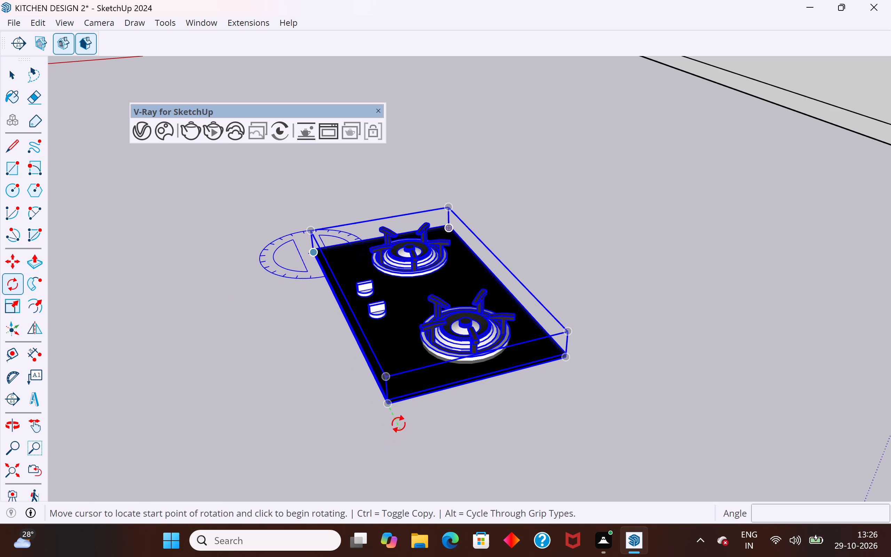
click(396, 422)
scroll(423, 252, up, 3)
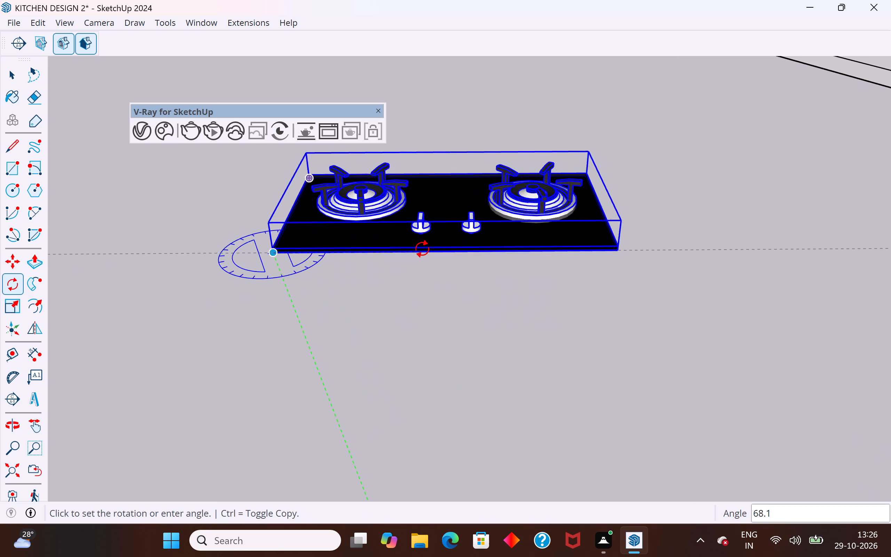
click(337, 246)
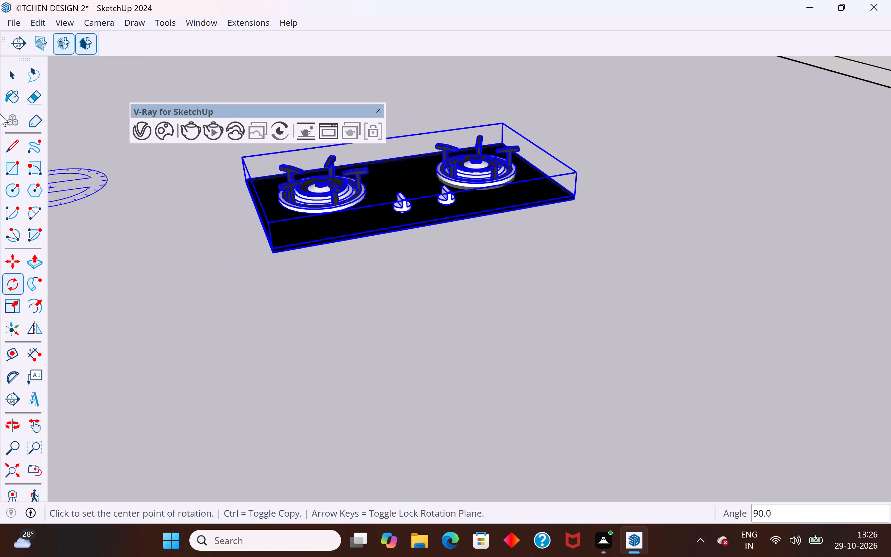
click(7, 69)
click(200, 270)
Move the gas stove by its corner onto the back-wall countertop beneath the range hood.
scroll(535, 324, down, 20)
scroll(535, 324, down, 3)
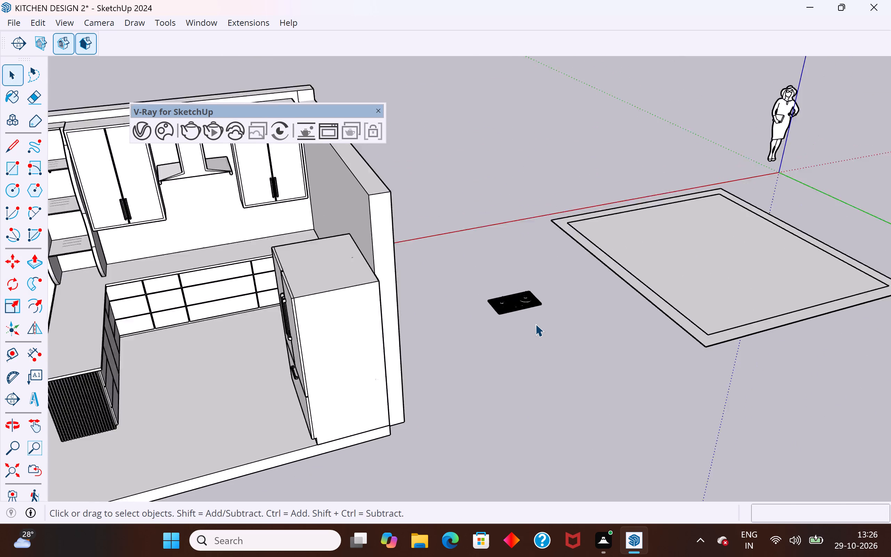
scroll(535, 324, down, 2)
click(525, 308)
key(m)
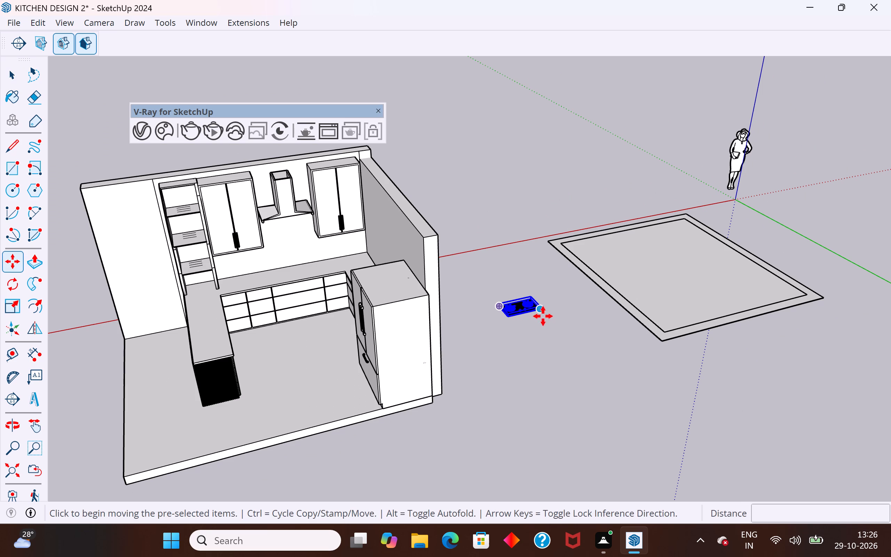
click(545, 315)
scroll(296, 270, up, 5)
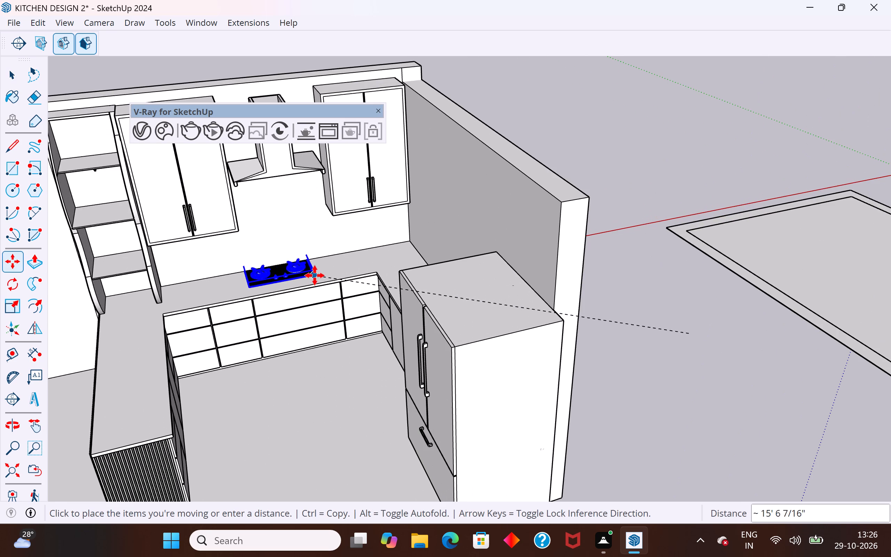
click(321, 277)
Shift the gas stove about 2 7/16" along the back countertop towards the refrigerator side.
middle_drag(298, 332, 342, 198)
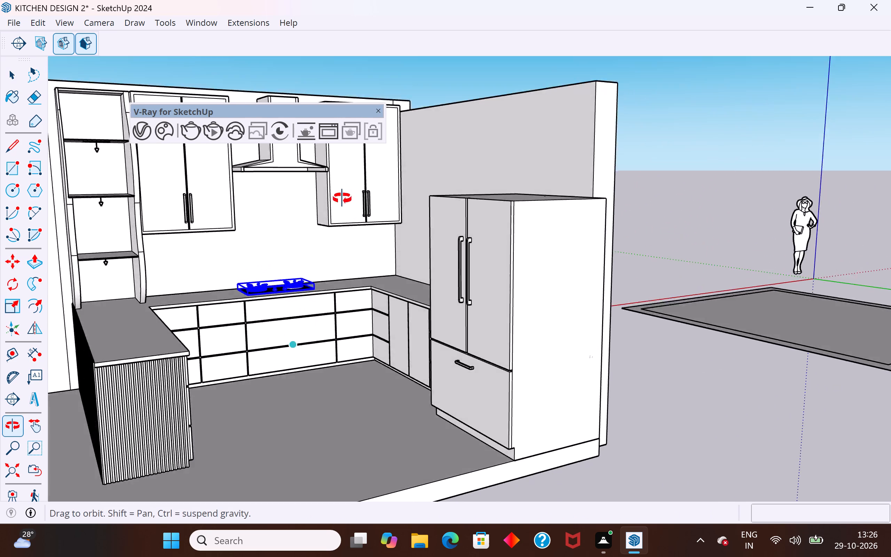
middle_drag(342, 198, 335, 185)
scroll(277, 283, up, 12)
middle_drag(277, 312, 385, 416)
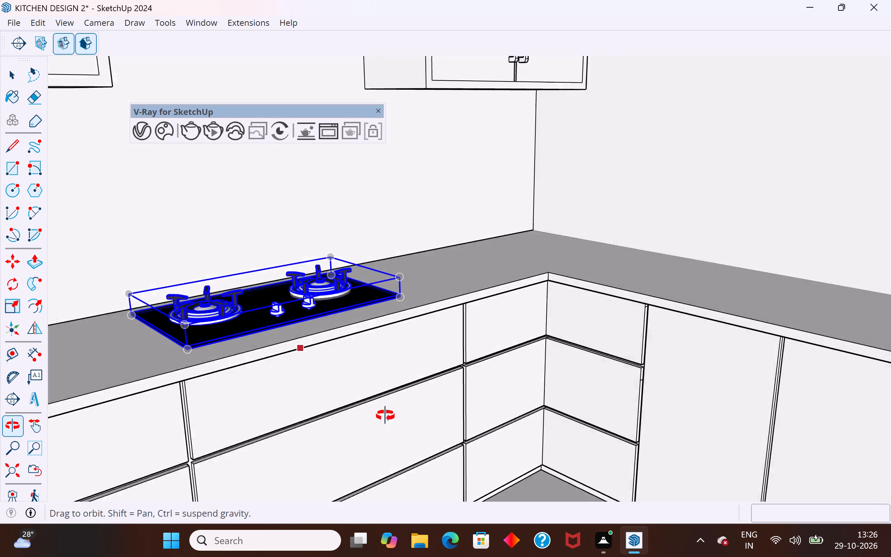
middle_drag(385, 416, 324, 509)
scroll(428, 387, down, 9)
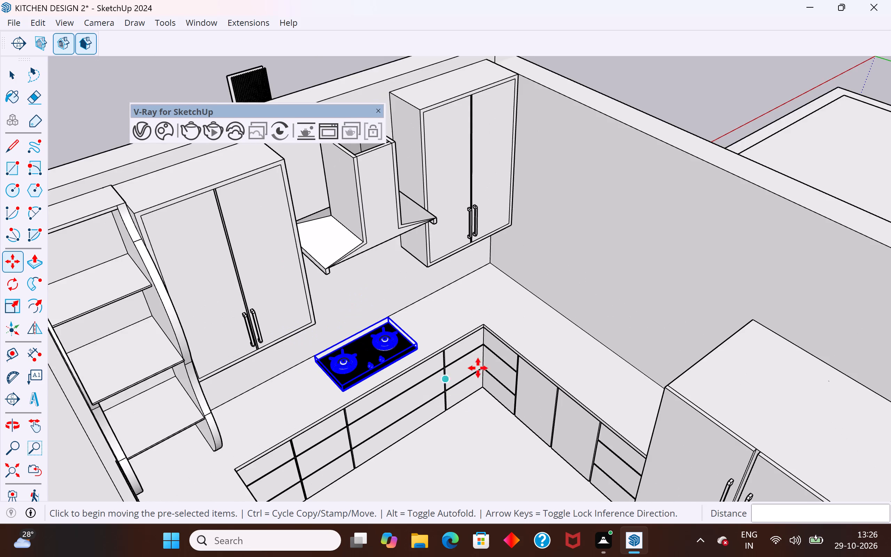
middle_drag(475, 368, 251, 399)
scroll(449, 280, up, 9)
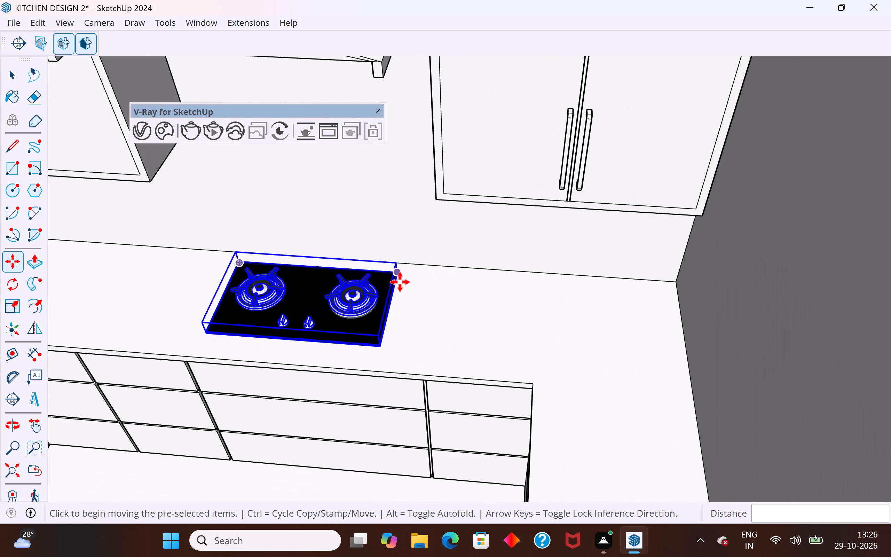
scroll(400, 282, up, 2)
click(406, 278)
click(415, 279)
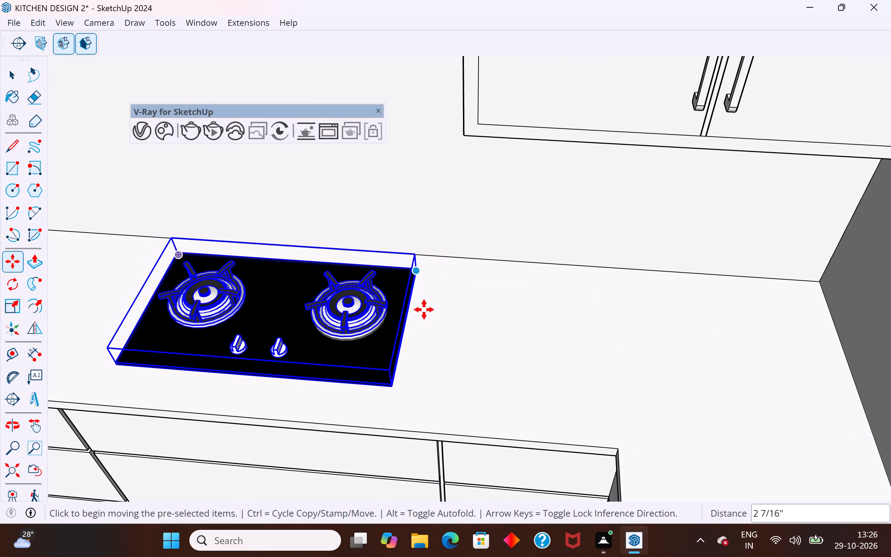
scroll(426, 321, down, 10)
middle_drag(431, 336, 505, 206)
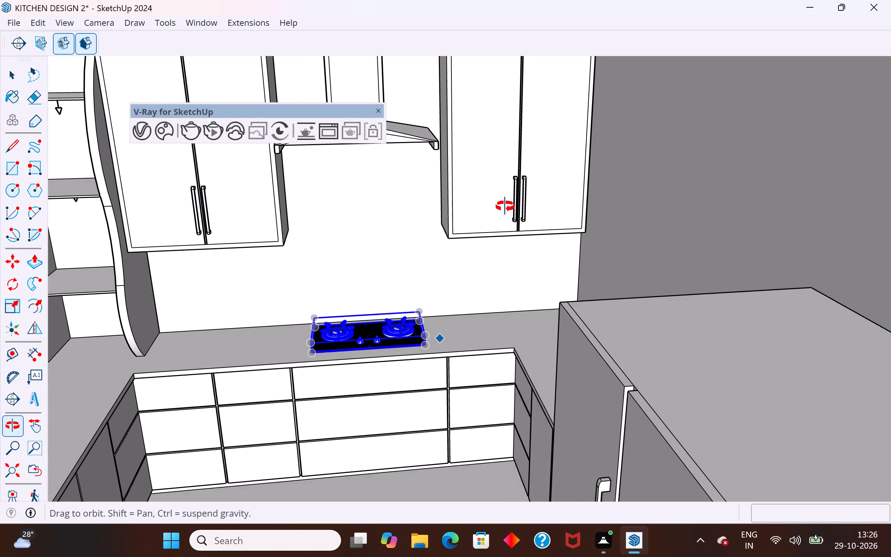
Deselect the gas stove and examine its placement and the countertop run towards the refrigerator from several angles.
middle_drag(505, 206, 636, 222)
scroll(475, 417, down, 7)
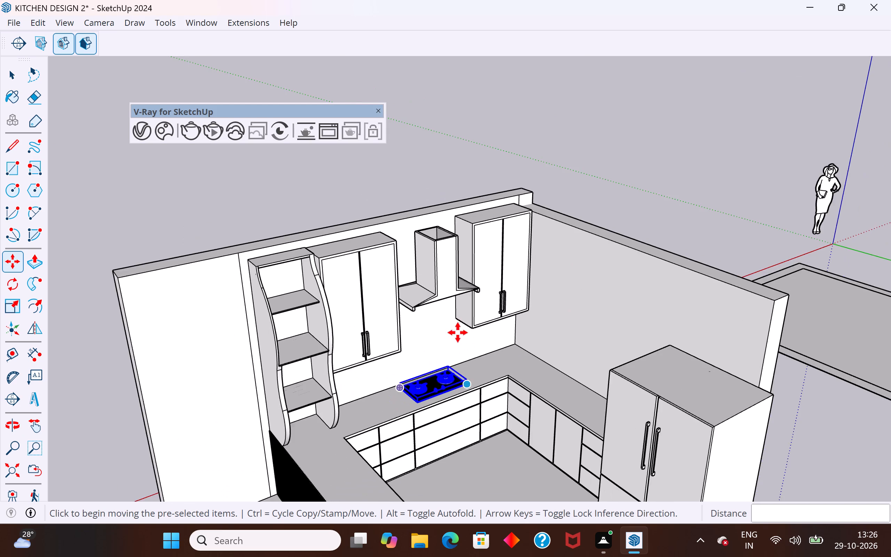
scroll(458, 332, down, 5)
click(2, 82)
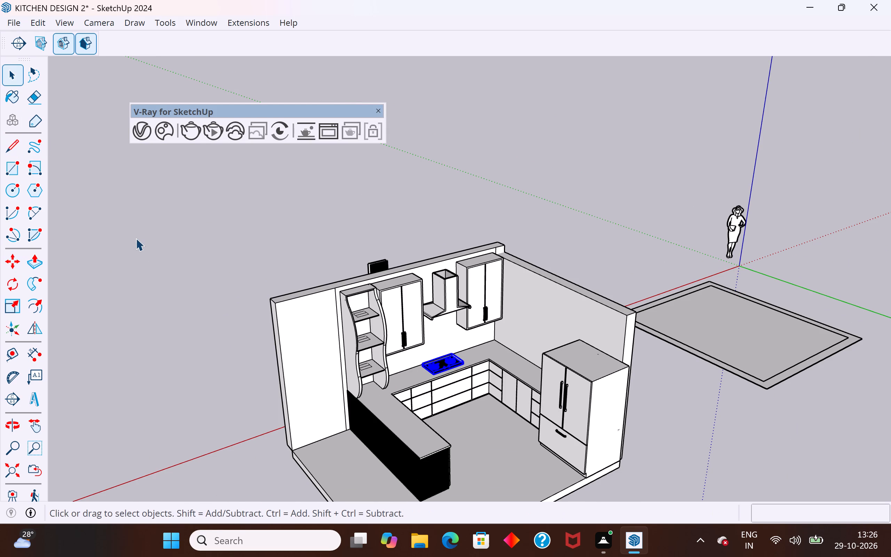
click(136, 238)
scroll(129, 404, down, 4)
middle_drag(386, 476, 496, 479)
scroll(462, 417, up, 4)
middle_drag(461, 415, 548, 435)
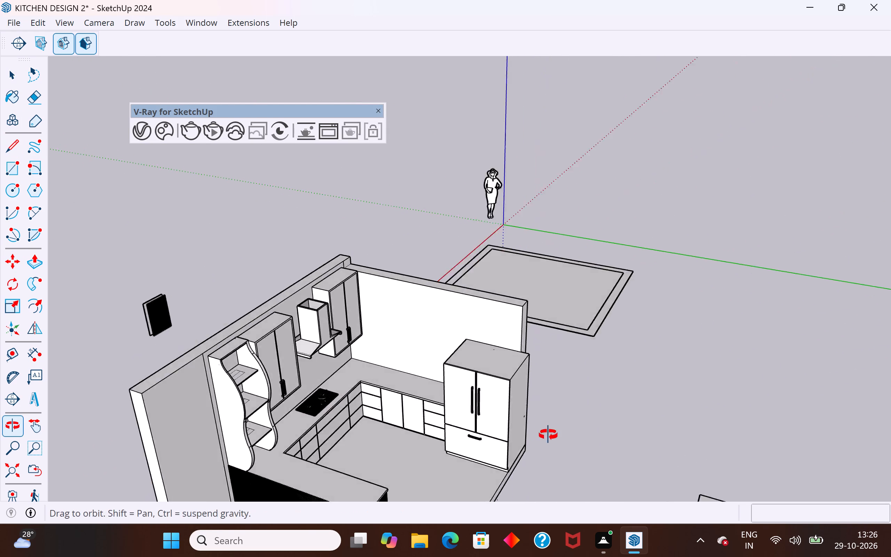
middle_drag(548, 435, 565, 430)
scroll(413, 387, up, 3)
middle_drag(460, 403, 516, 397)
scroll(415, 386, up, 1)
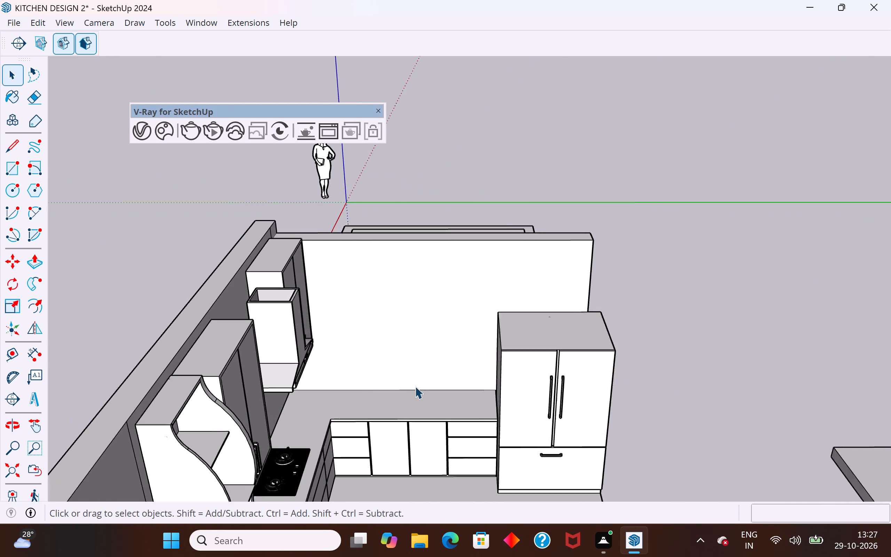
scroll(415, 386, up, 2)
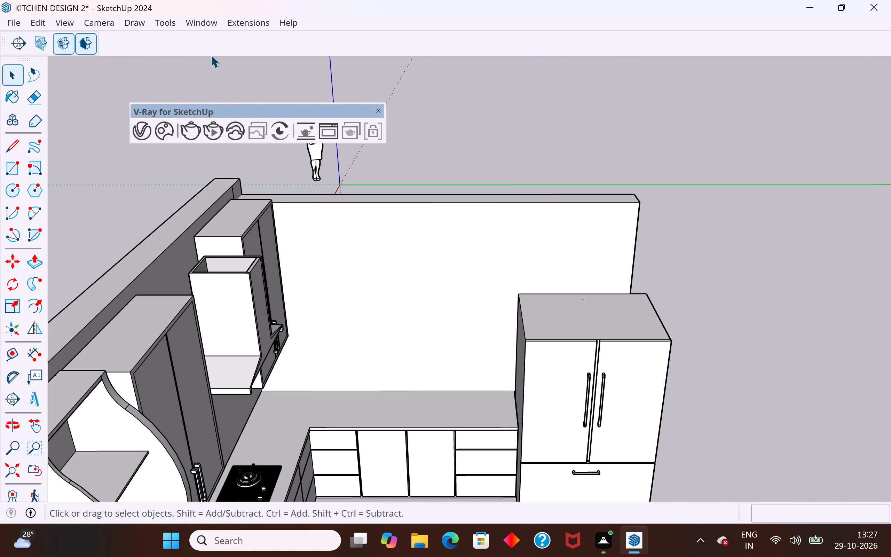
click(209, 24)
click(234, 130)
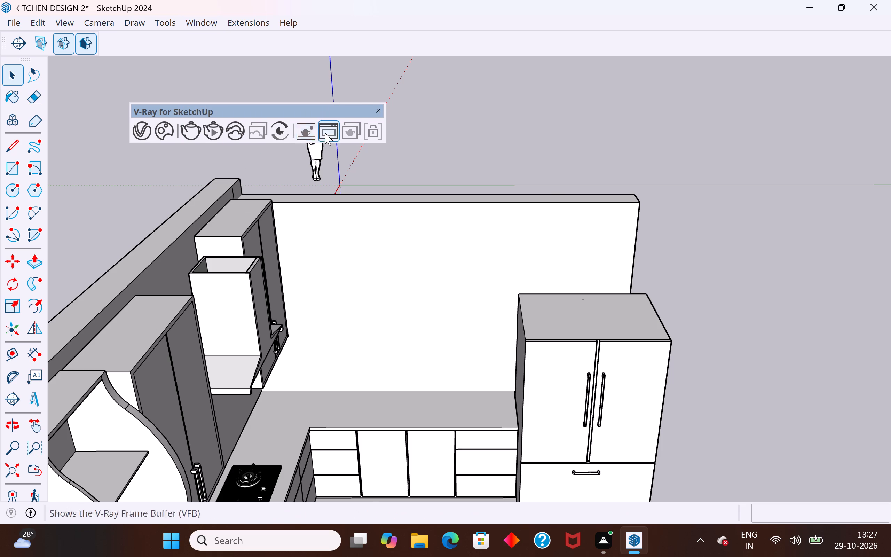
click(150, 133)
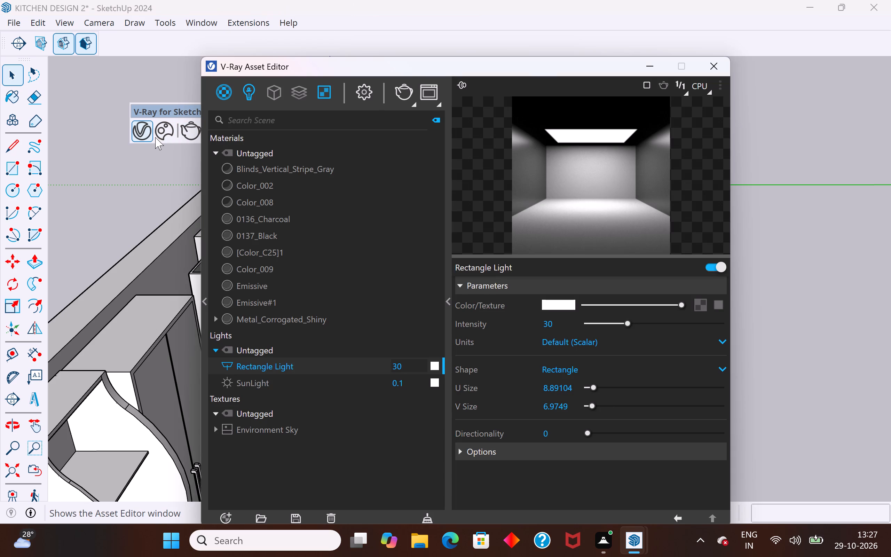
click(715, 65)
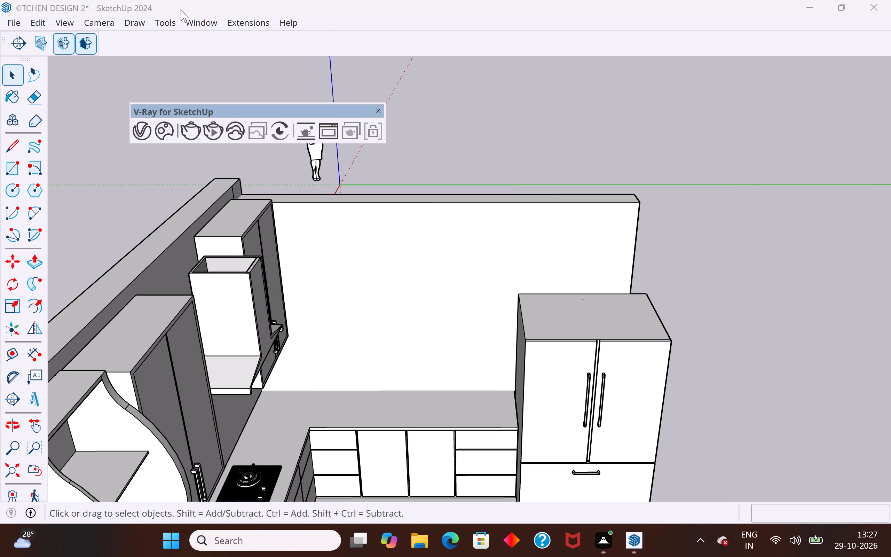
Open 3D Warehouse to look for another model.
click(204, 24)
click(223, 131)
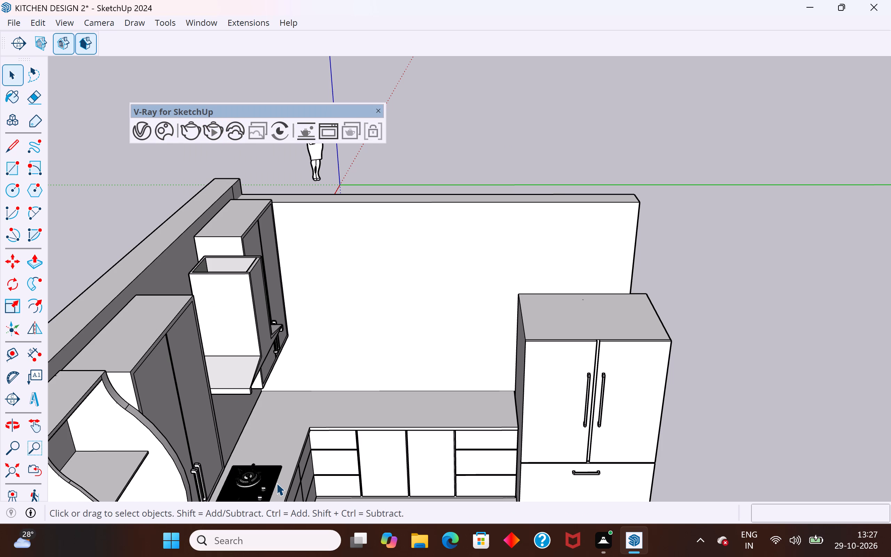
Examine the kitchen from several angles, focusing on the side-wall countertop between the stove corner and the refrigerator.
scroll(471, 351, down, 5)
middle_drag(516, 382, 380, 412)
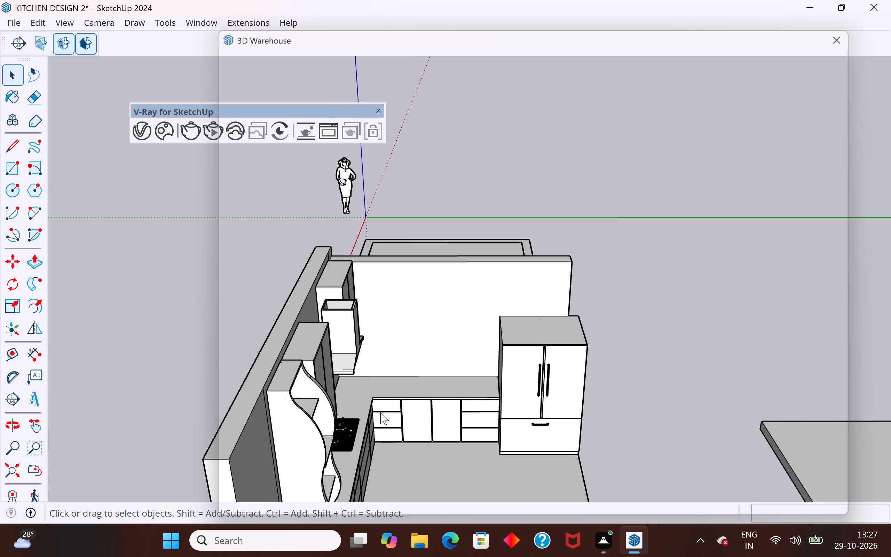
middle_drag(380, 412, 282, 411)
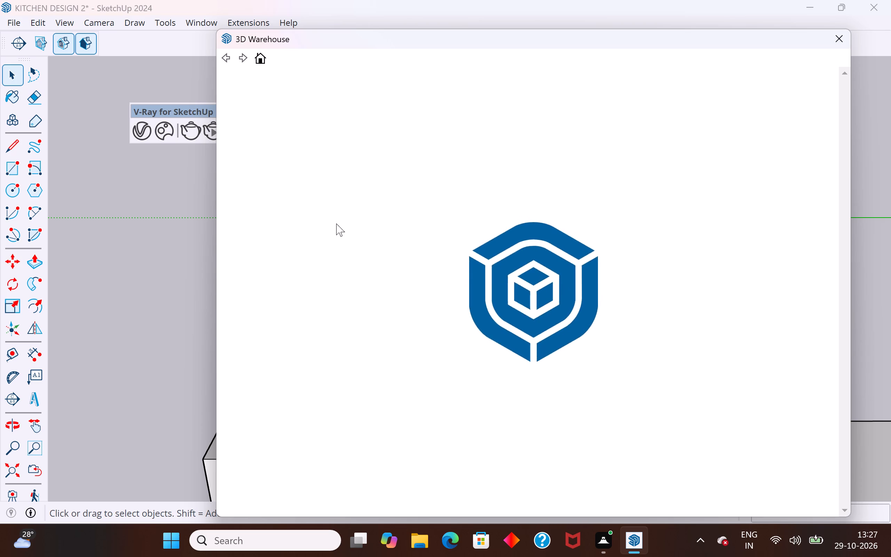
click(152, 303)
scroll(118, 255, down, 9)
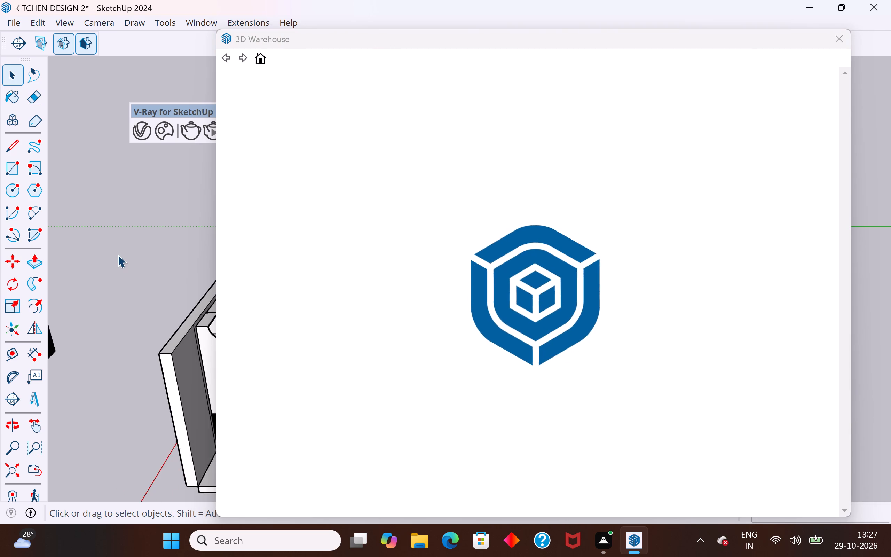
scroll(118, 255, down, 9)
middle_drag(112, 302, 176, 332)
scroll(184, 246, down, 4)
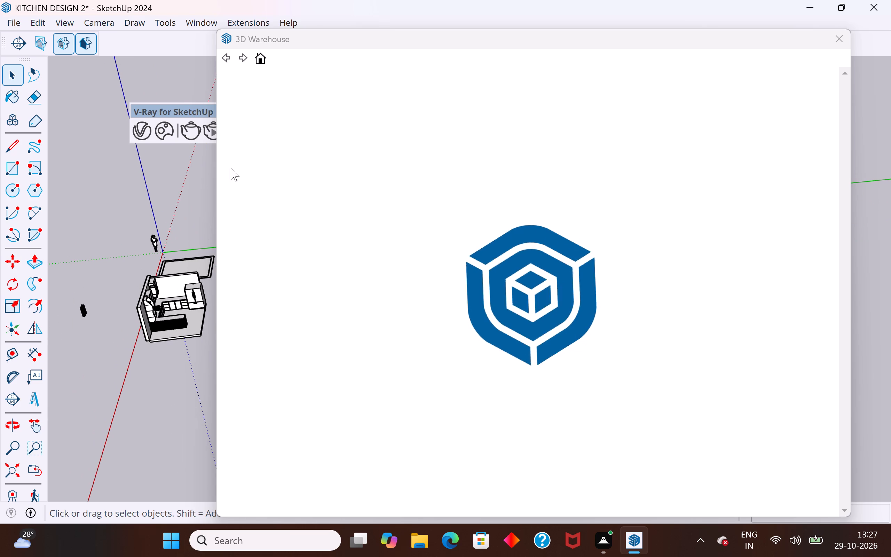
drag(214, 164, 484, 176)
scroll(163, 276, down, 4)
middle_drag(164, 316, 203, 206)
scroll(153, 309, up, 7)
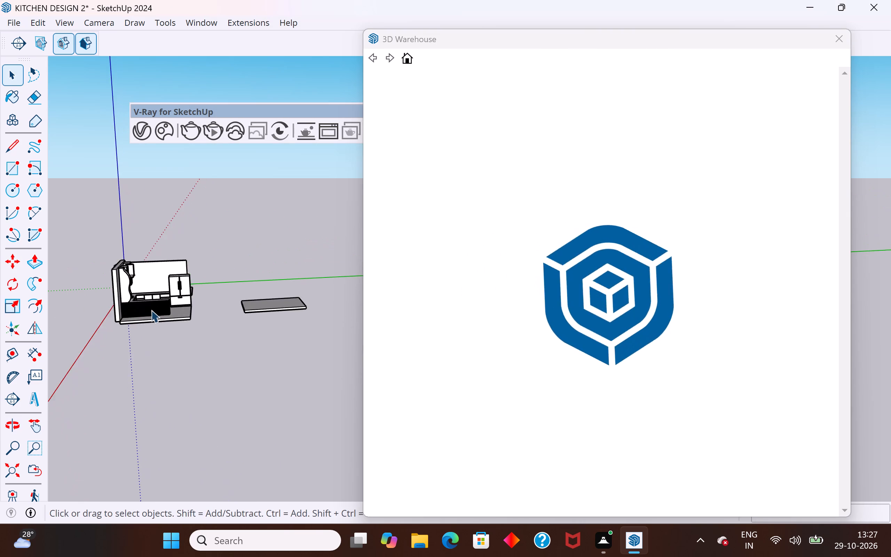
scroll(151, 310, up, 15)
middle_drag(204, 323, 135, 336)
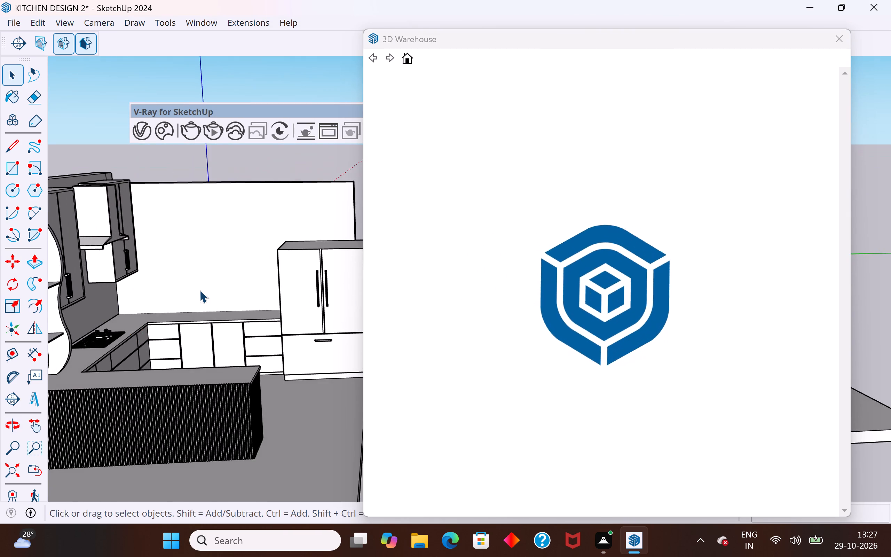
scroll(200, 287, up, 2)
middle_drag(213, 287, 273, 313)
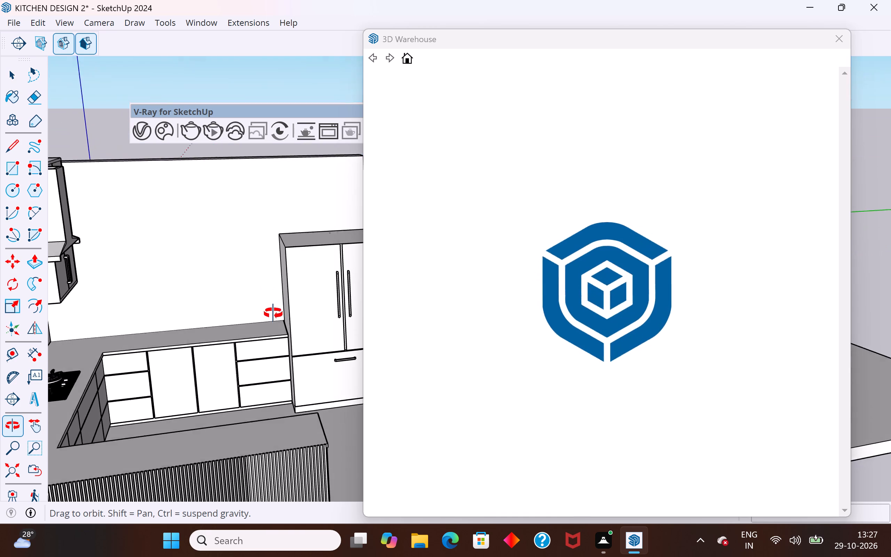
middle_drag(273, 313, 271, 318)
scroll(265, 316, up, 1)
scroll(227, 284, down, 2)
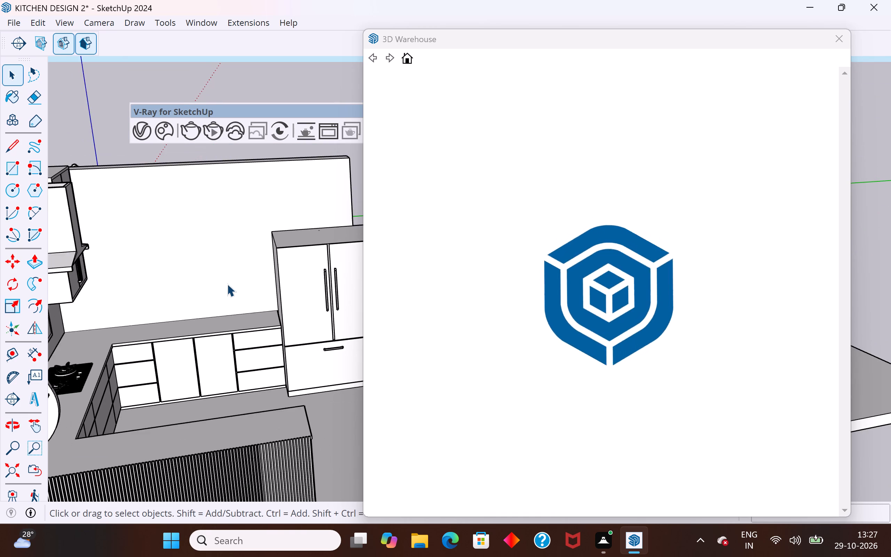
scroll(255, 260, down, 2)
middle_drag(207, 270, 59, 246)
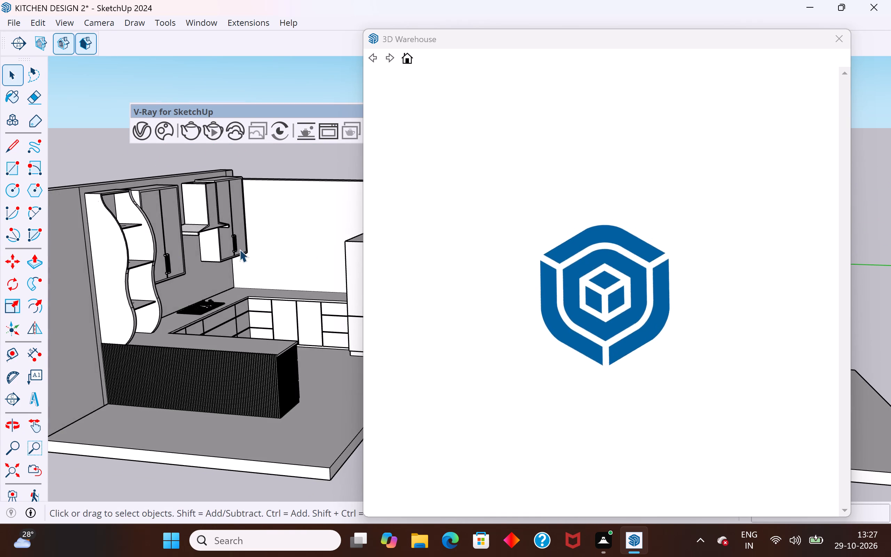
scroll(239, 244, up, 3)
middle_drag(227, 269, 281, 291)
scroll(195, 298, down, 4)
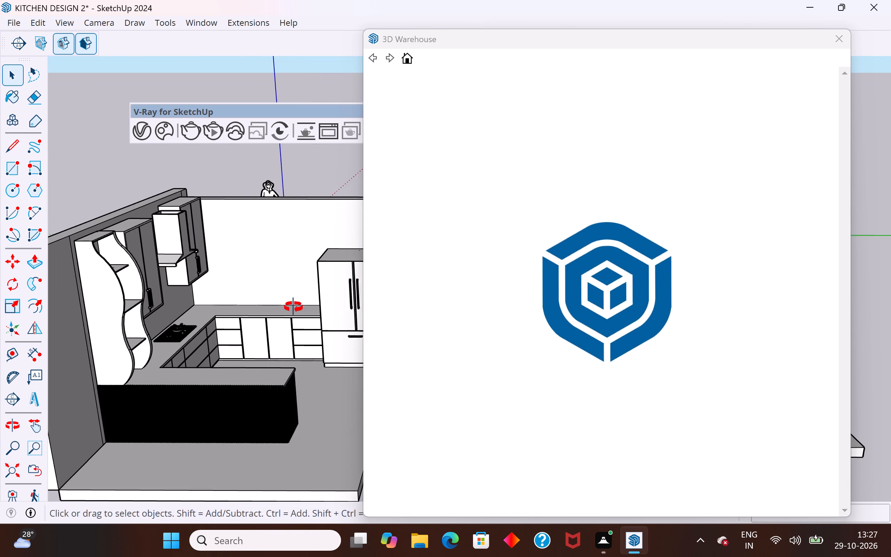
middle_drag(293, 307, 372, 291)
scroll(277, 291, up, 2)
middle_drag(279, 291, 300, 294)
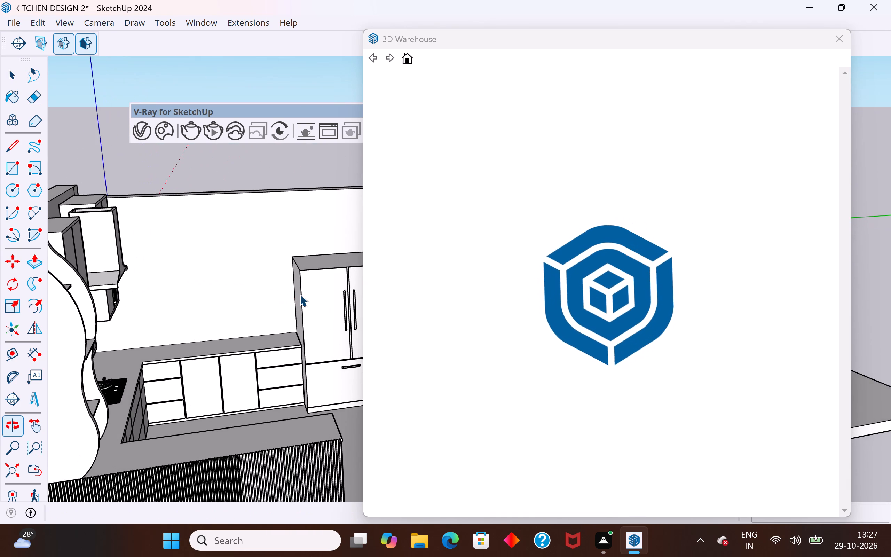
scroll(300, 294, up, 5)
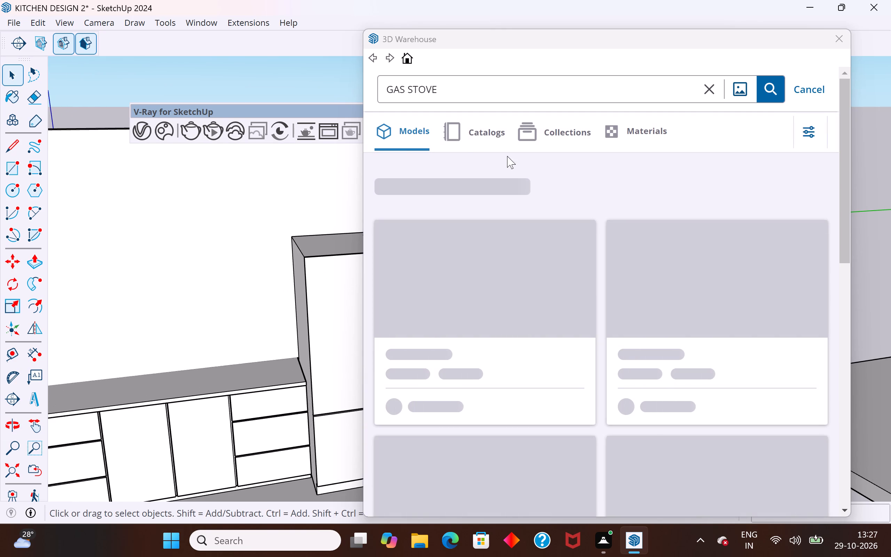
Replace the previous search text and search 3D Warehouse models for KITCHEN SINK.
click(706, 88)
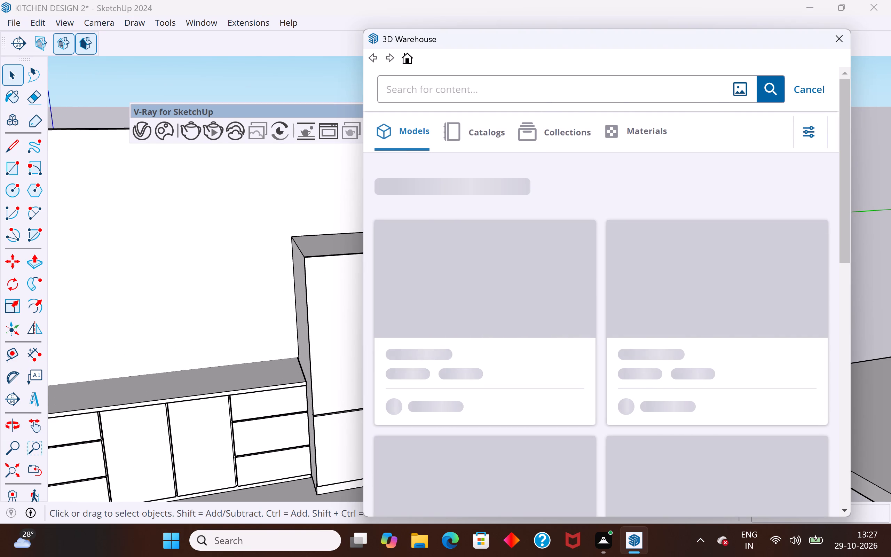
text(KITCHEN SIN)
key(k)
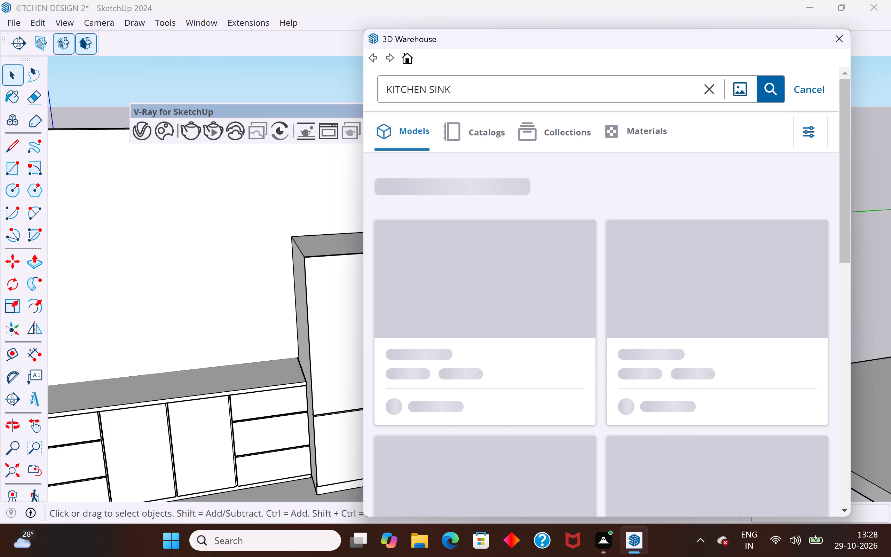
click(777, 91)
Move the 3D Warehouse window aside and examine the countertop corner and base cabinets beside the refrigerator.
scroll(320, 261, down, 10)
middle_drag(292, 279, 144, 287)
scroll(87, 366, down, 4)
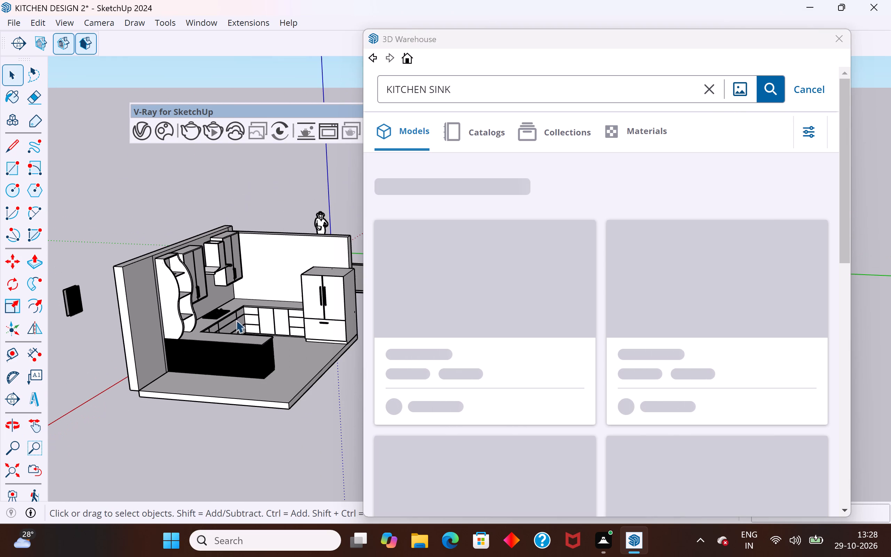
drag(515, 40, 665, 66)
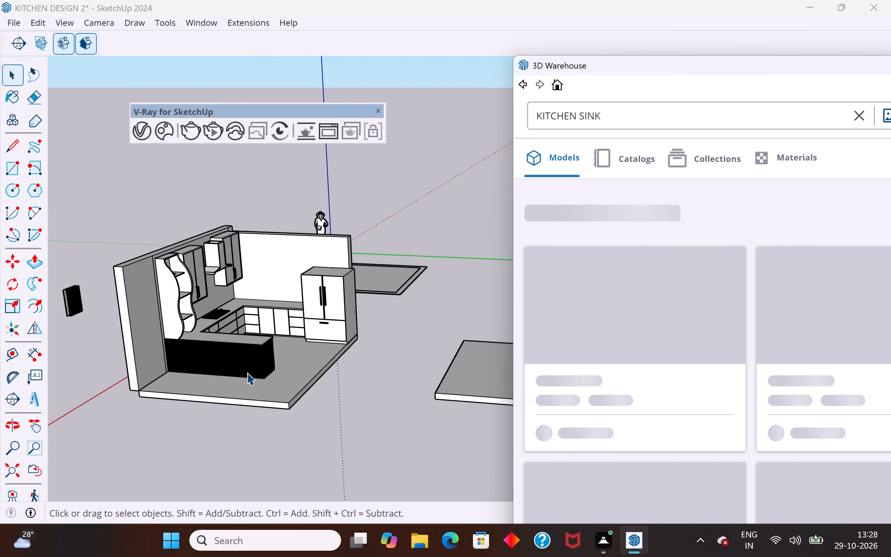
scroll(249, 310, up, 8)
middle_drag(281, 278, 398, 269)
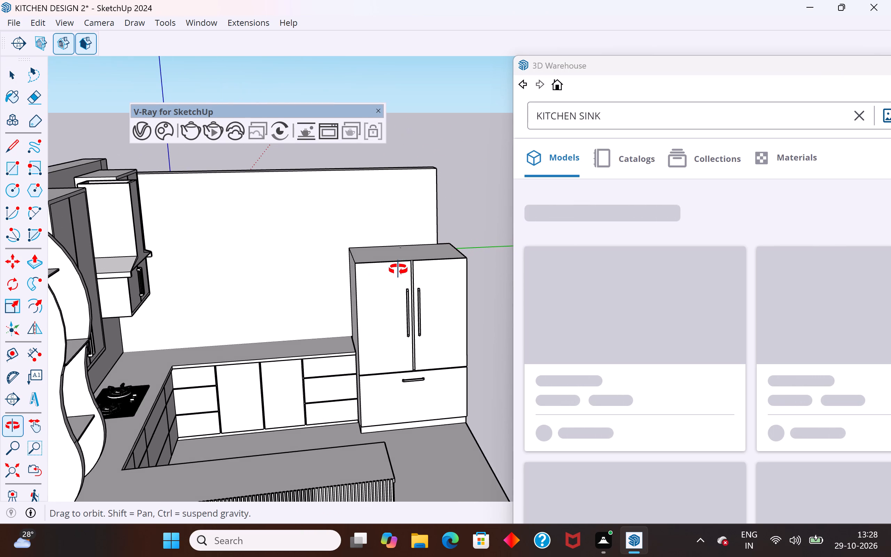
middle_drag(398, 269, 258, 334)
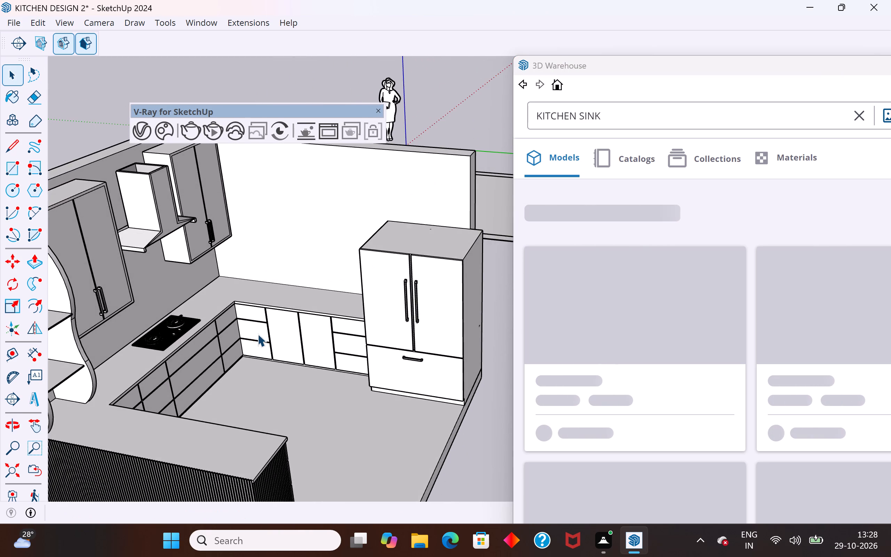
scroll(258, 334, down, 4)
scroll(253, 291, up, 3)
scroll(229, 305, up, 3)
middle_drag(238, 325, 208, 334)
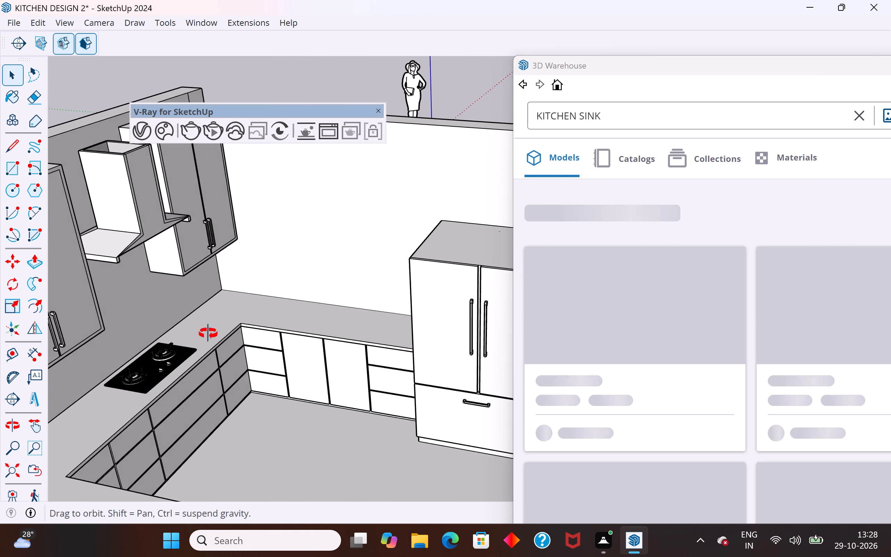
middle_drag(208, 334, 140, 339)
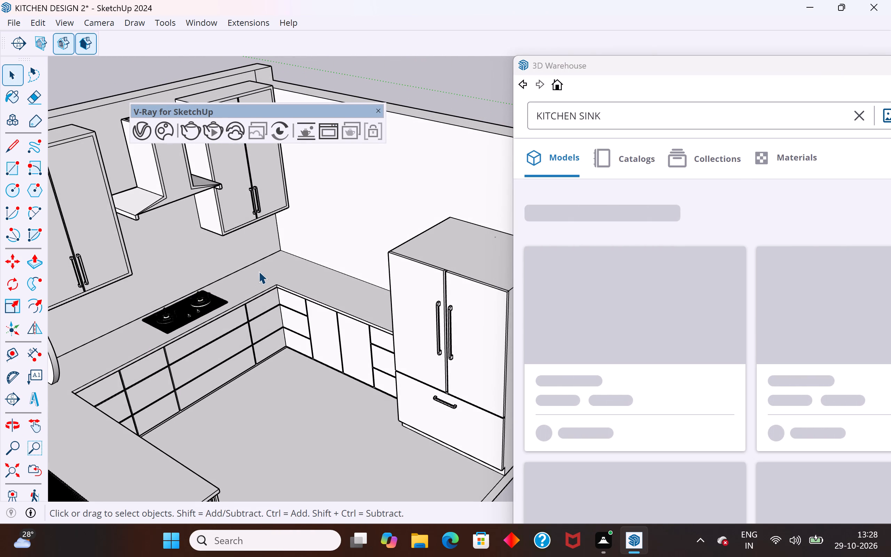
middle_drag(304, 244, 434, 247)
scroll(264, 240, down, 3)
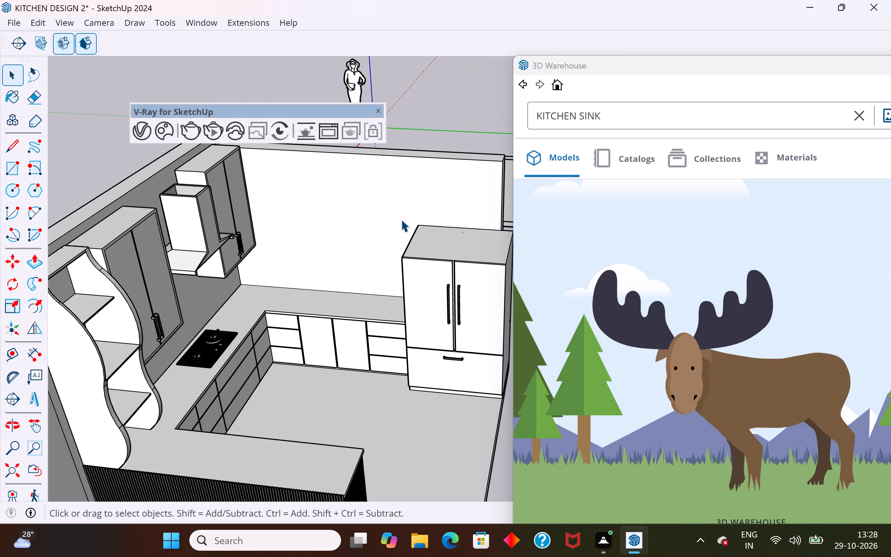
Shorten the search text to SINK and search the 3D Warehouse models again.
click(578, 118)
key(BackSpace)
key(BackSpace)
key(BackSpace)
key(BackSpace)
key(BackSpace)
key(BackSpace)
key(BackSpace)
key(BackSpace)
key(BackSpace)
key(BackSpace)
key(BackSpace)
key(BackSpace)
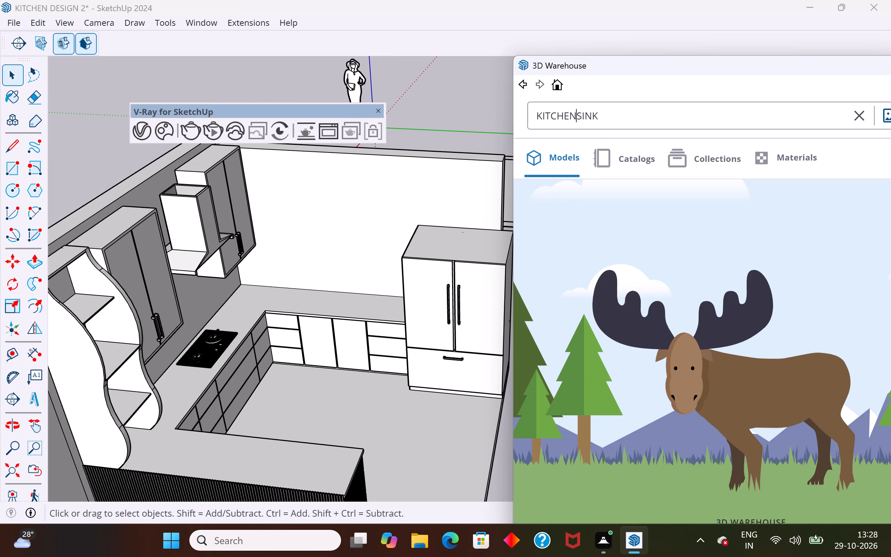
key(Return)
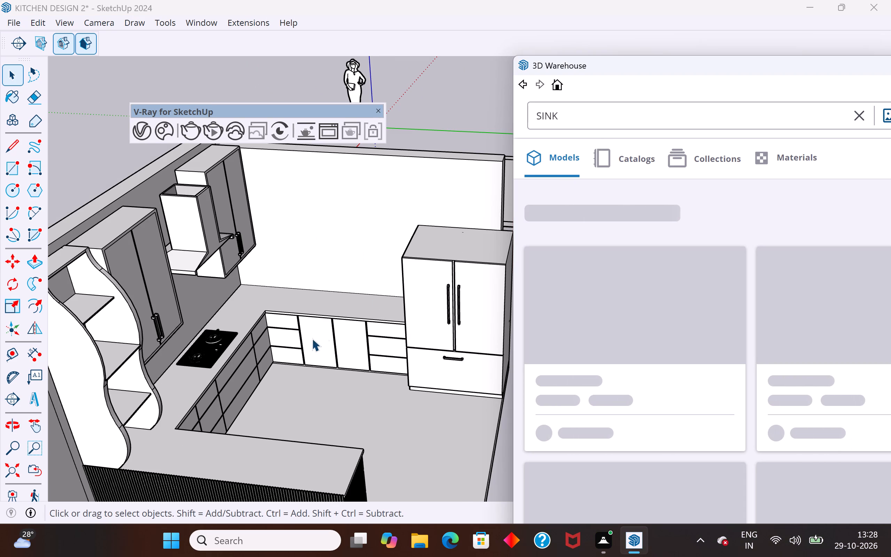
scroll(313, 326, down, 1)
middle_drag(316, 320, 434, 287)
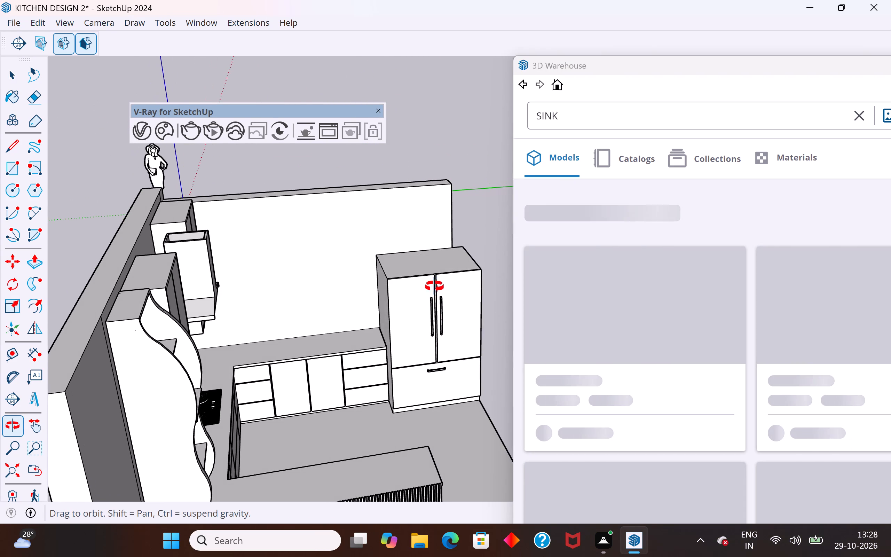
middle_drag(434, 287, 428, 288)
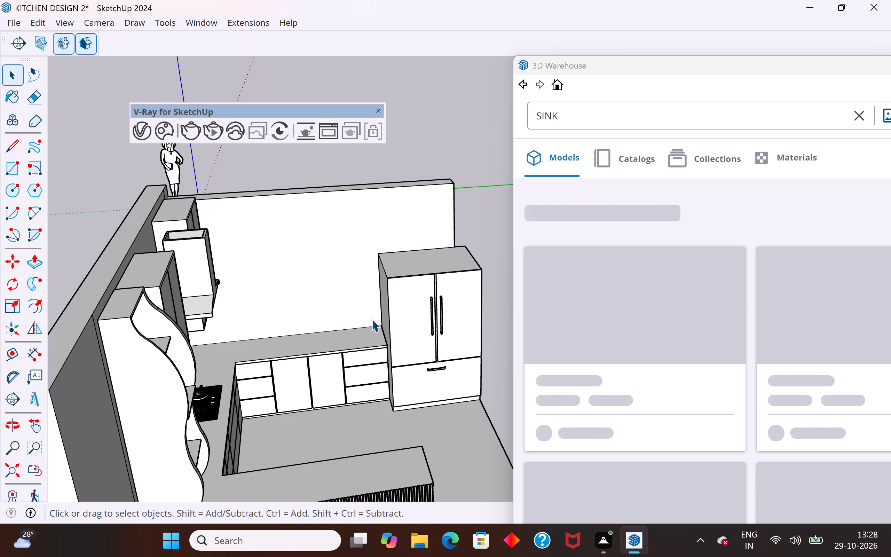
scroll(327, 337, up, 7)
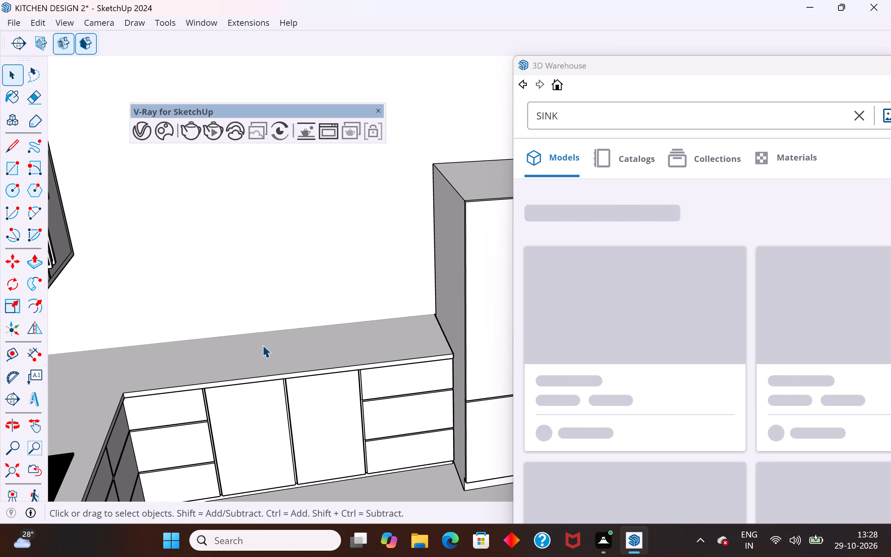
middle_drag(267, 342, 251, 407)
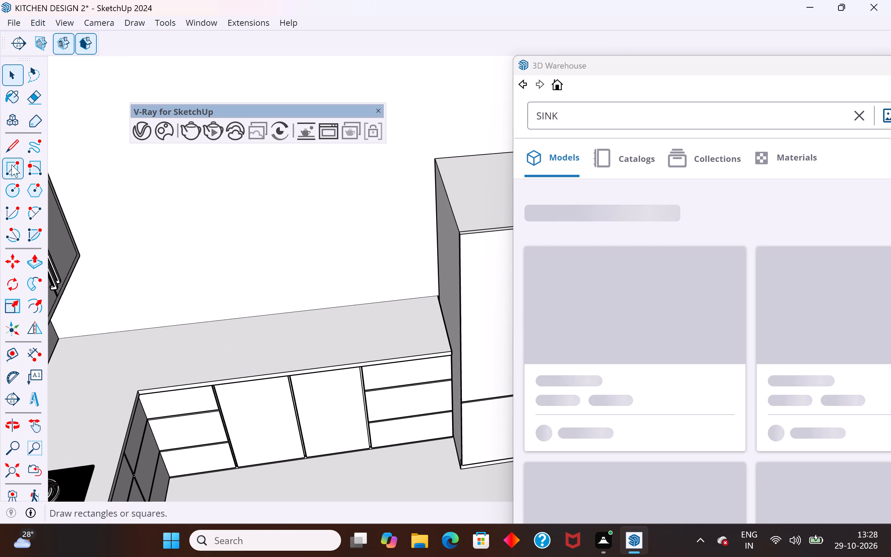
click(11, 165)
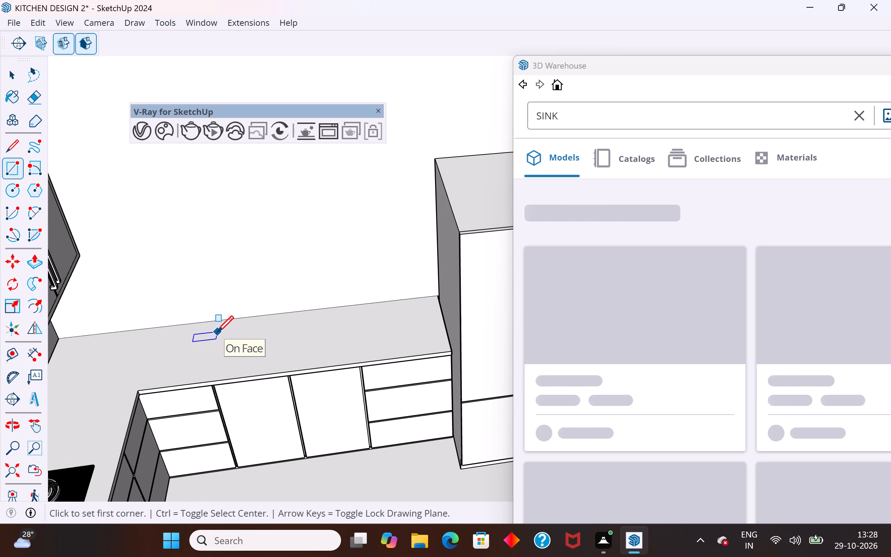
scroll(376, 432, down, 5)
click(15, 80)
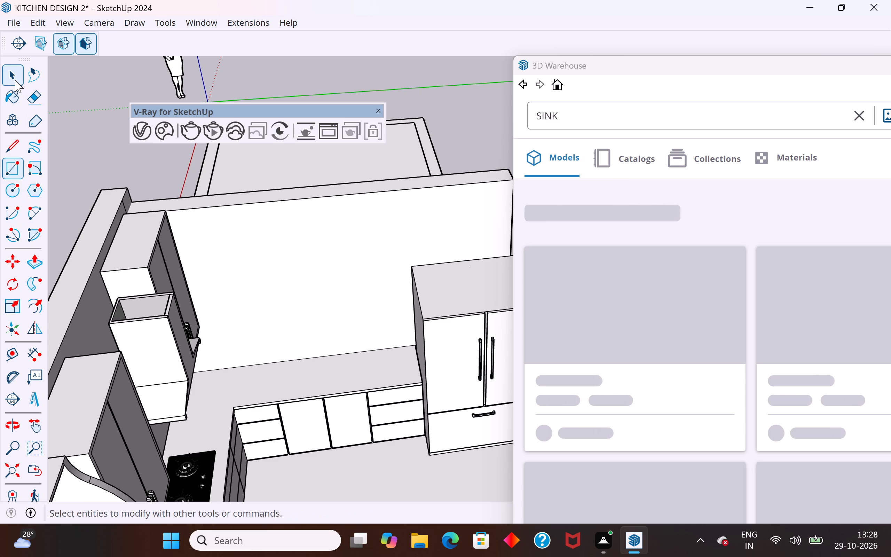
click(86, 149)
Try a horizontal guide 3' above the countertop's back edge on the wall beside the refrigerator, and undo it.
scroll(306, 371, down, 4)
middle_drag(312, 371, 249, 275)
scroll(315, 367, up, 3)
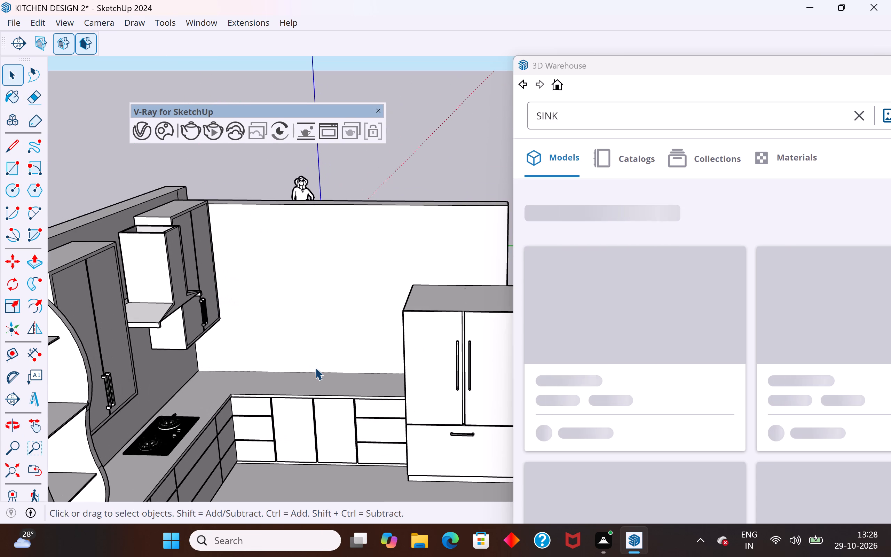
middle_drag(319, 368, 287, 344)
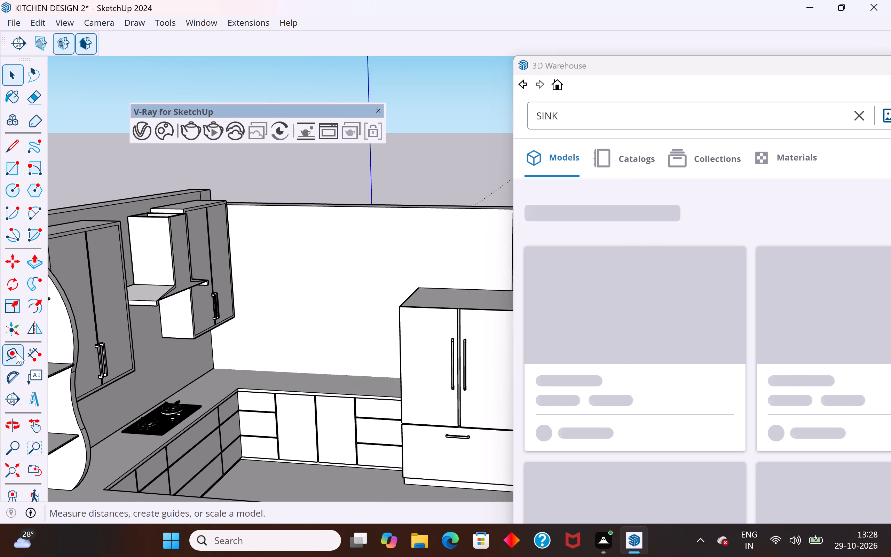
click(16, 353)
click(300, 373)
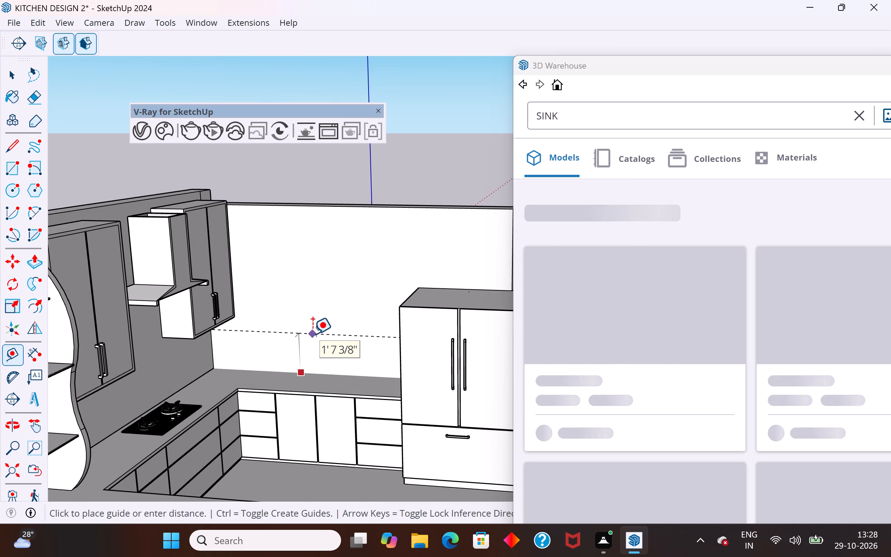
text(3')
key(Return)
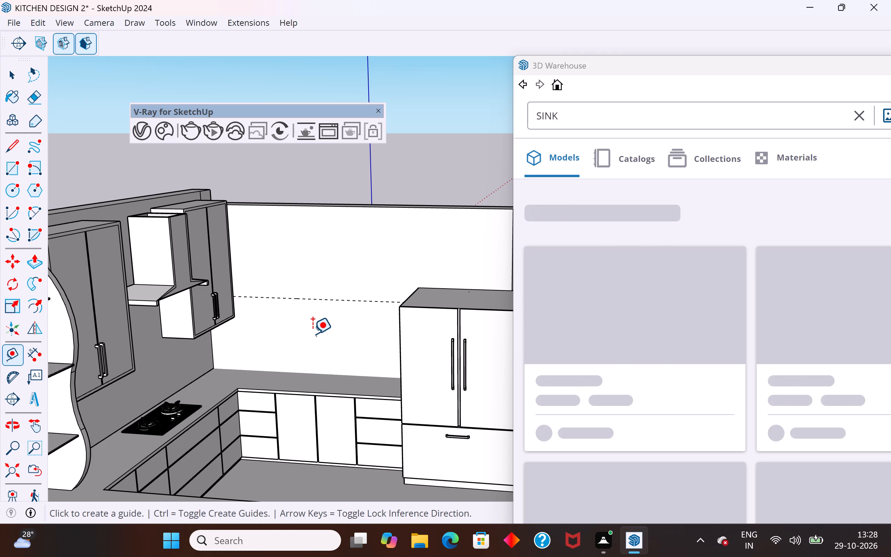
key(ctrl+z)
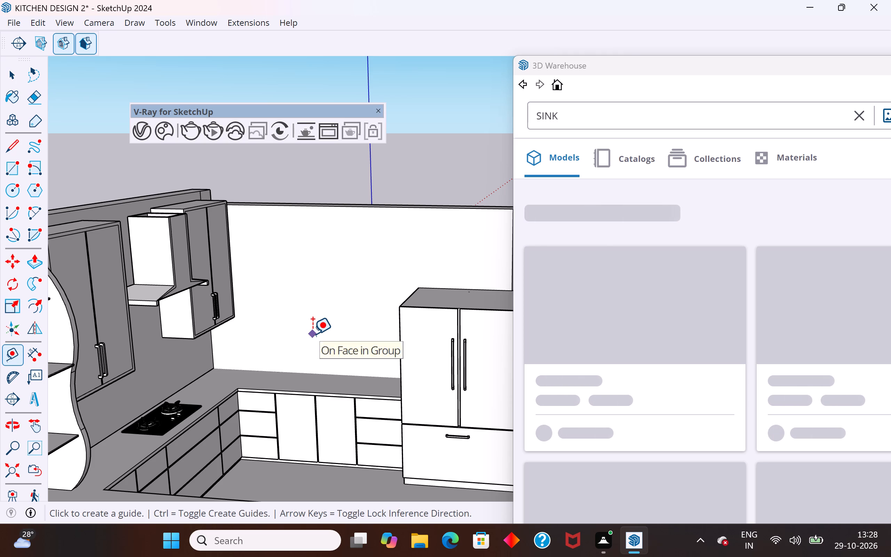
Place two horizontal guides on the wall beside the refrigerator: 2' above the countertop's back edge and 2' below the wall's top edge.
click(315, 372)
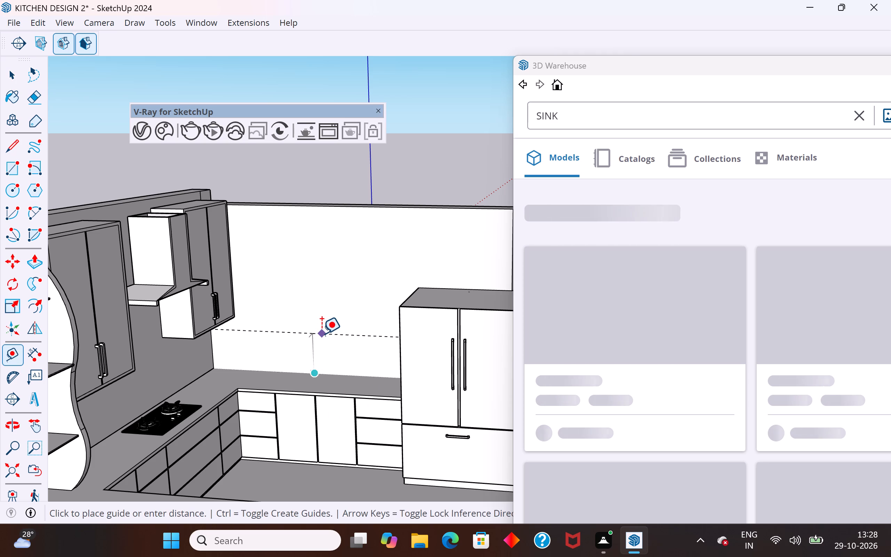
text(2')
key(Return)
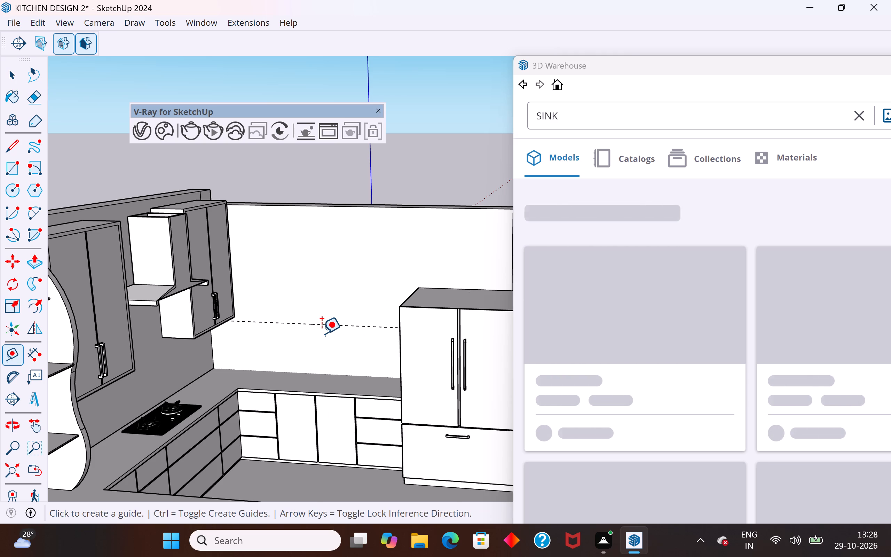
click(332, 204)
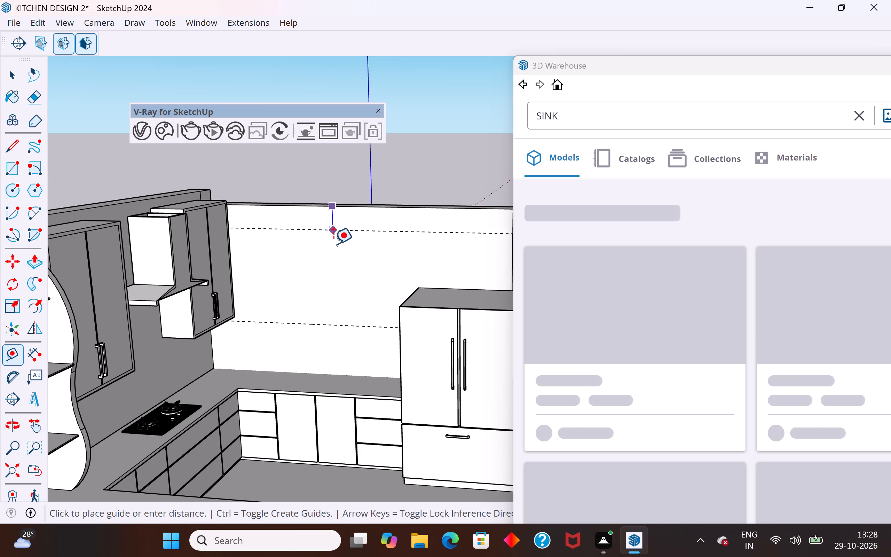
text(2')
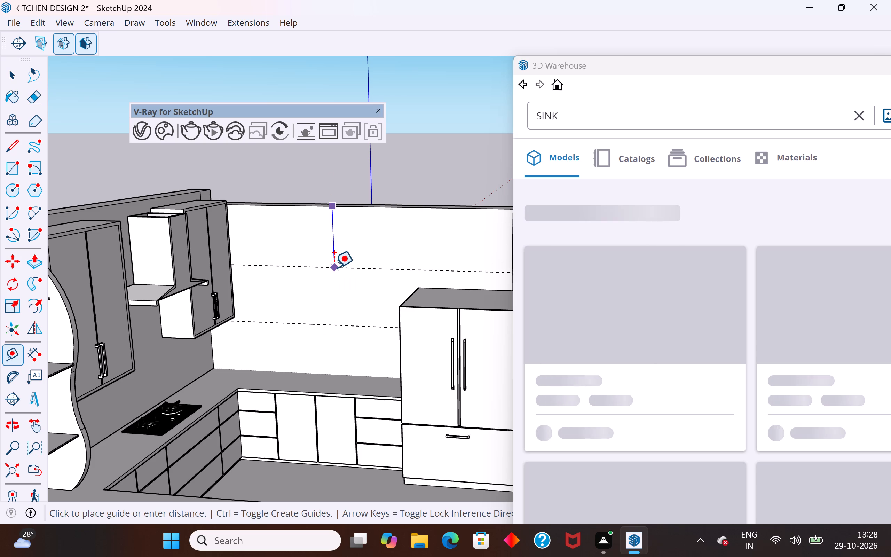
key(Return)
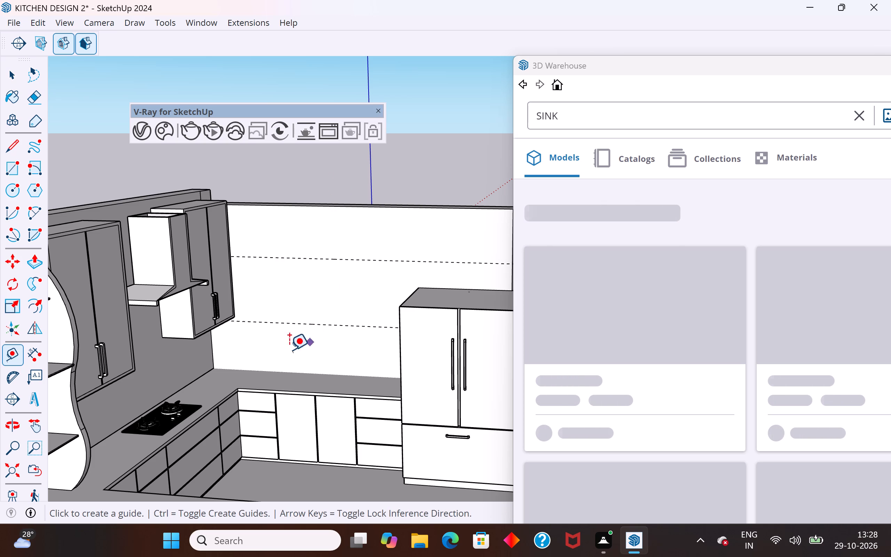
Place a vertical guide freehand on the same wall, offset from the room corner towards the refrigerator.
click(210, 350)
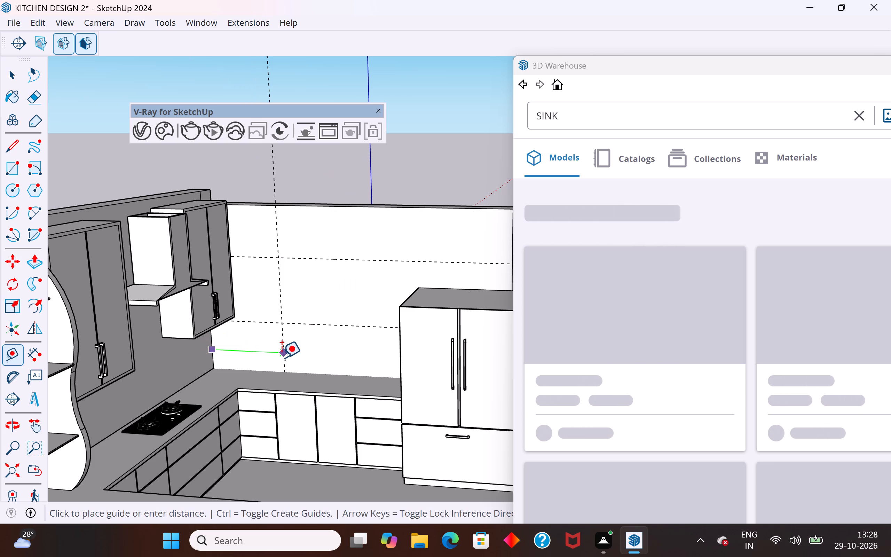
key(2)
scroll(282, 358, down, 2)
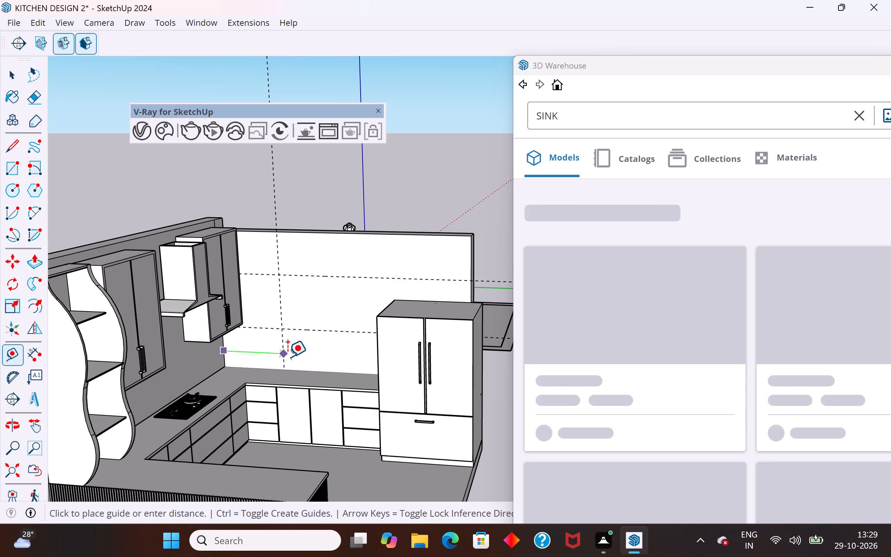
click(283, 365)
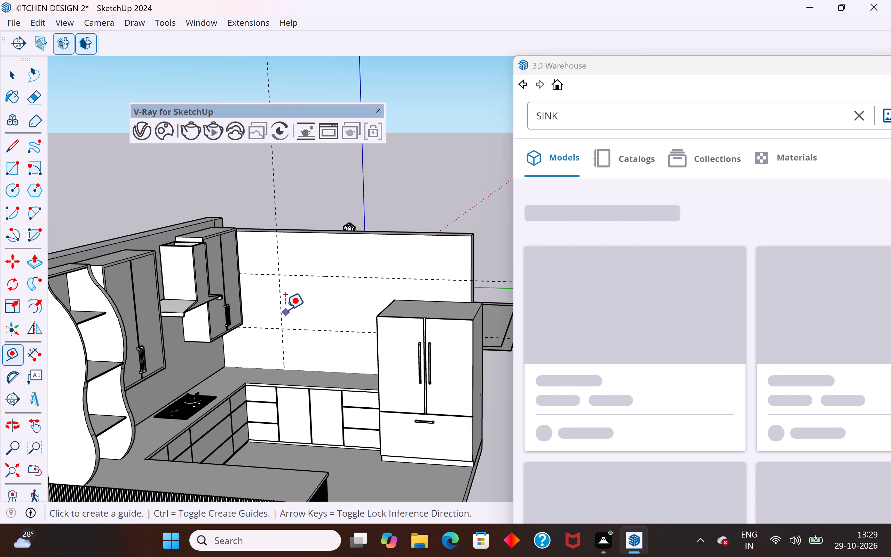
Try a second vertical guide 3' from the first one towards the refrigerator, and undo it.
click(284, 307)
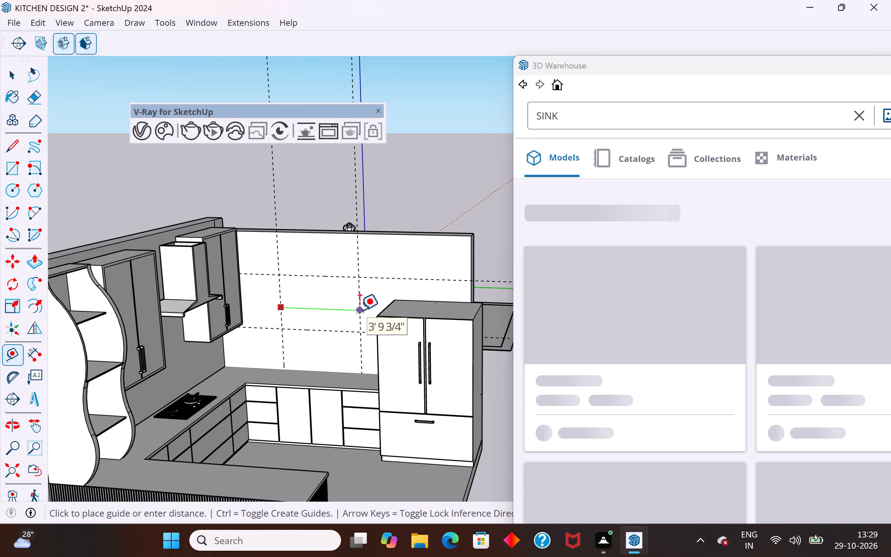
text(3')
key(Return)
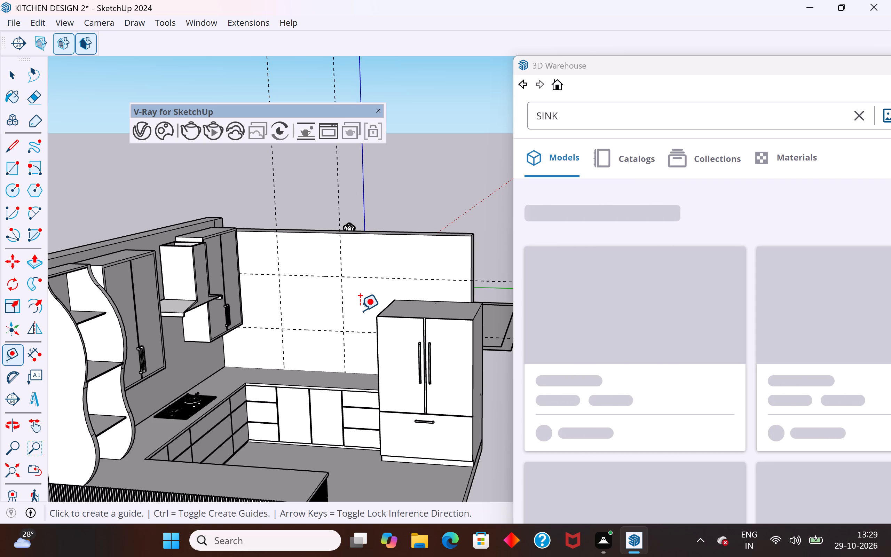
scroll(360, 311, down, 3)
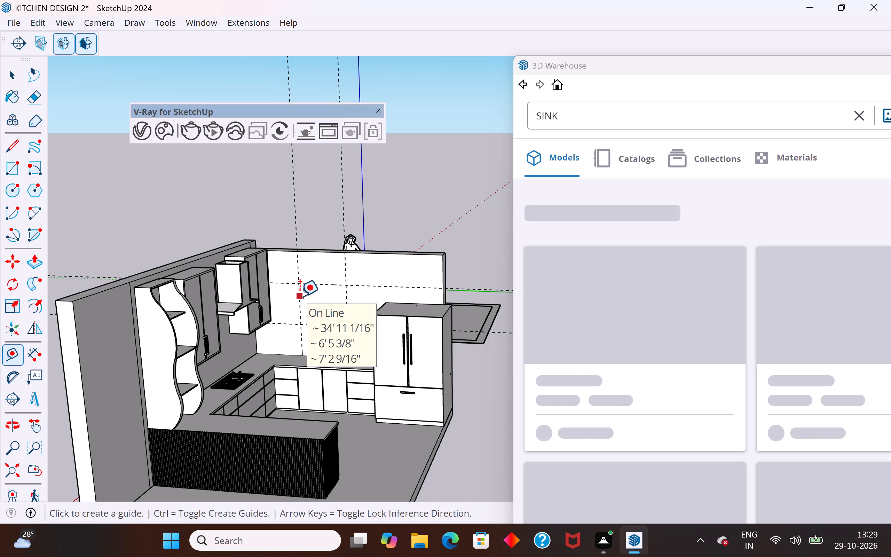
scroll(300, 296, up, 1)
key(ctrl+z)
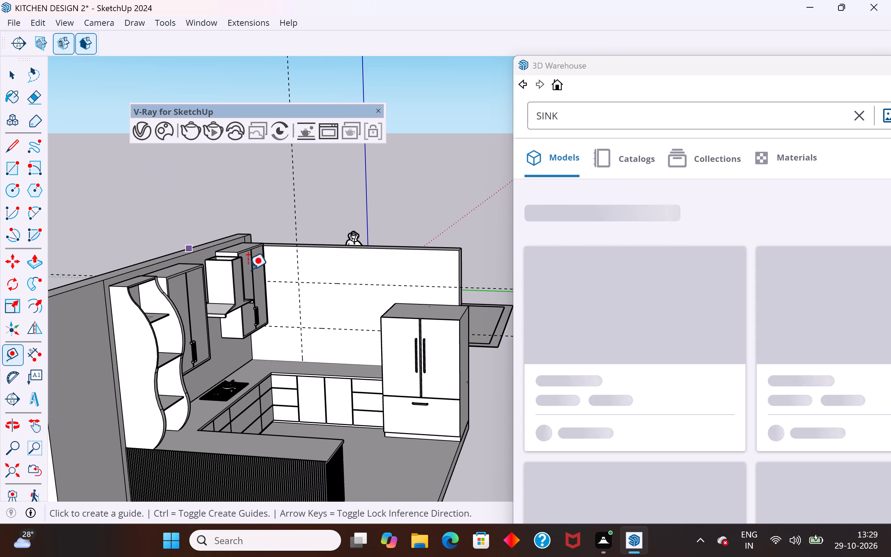
Place a second vertical guide 4' from the first one towards the refrigerator.
click(302, 297)
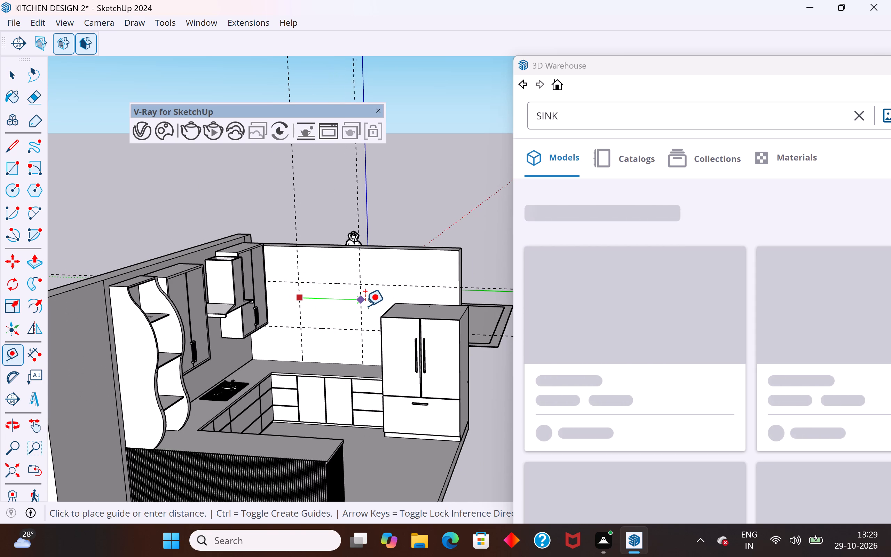
text(4')
key(Return)
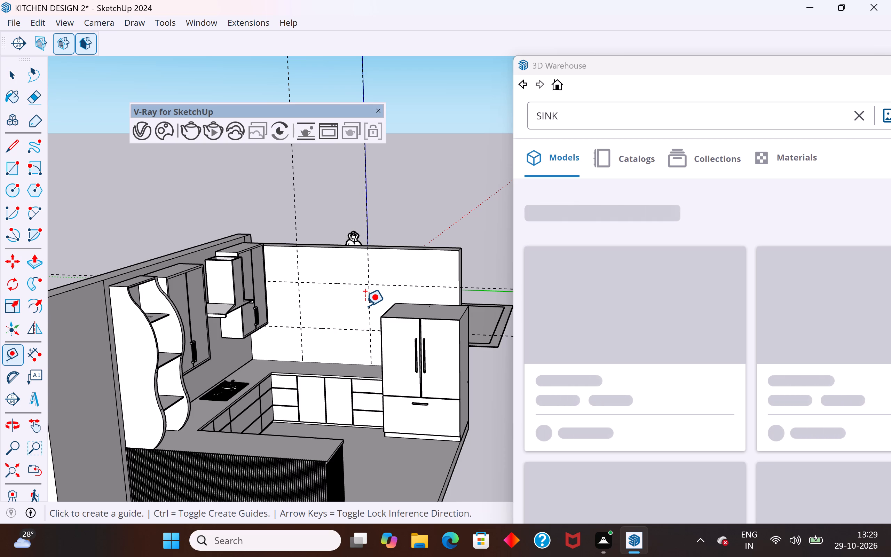
click(14, 74)
click(163, 170)
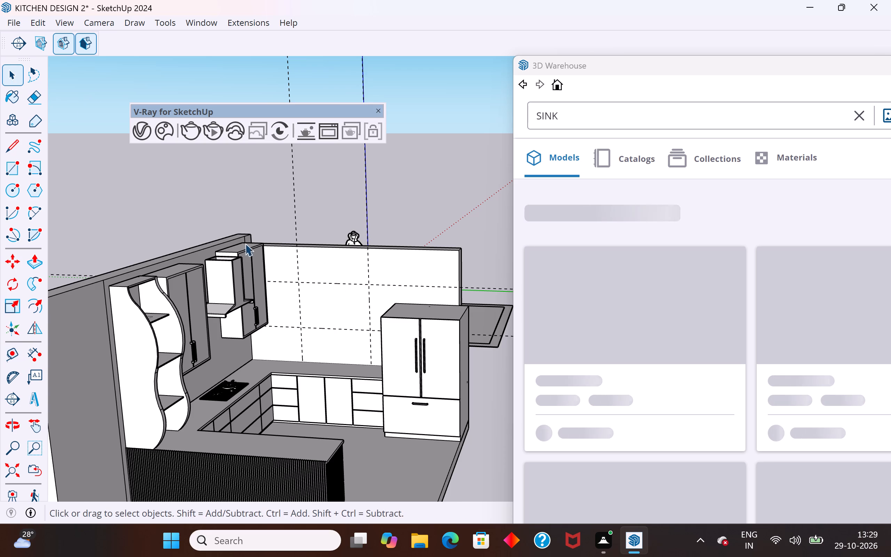
Draw a rectangle on the wall above the countertop between the opposite intersections of the four guides.
middle_drag(335, 313, 412, 289)
scroll(359, 313, up, 5)
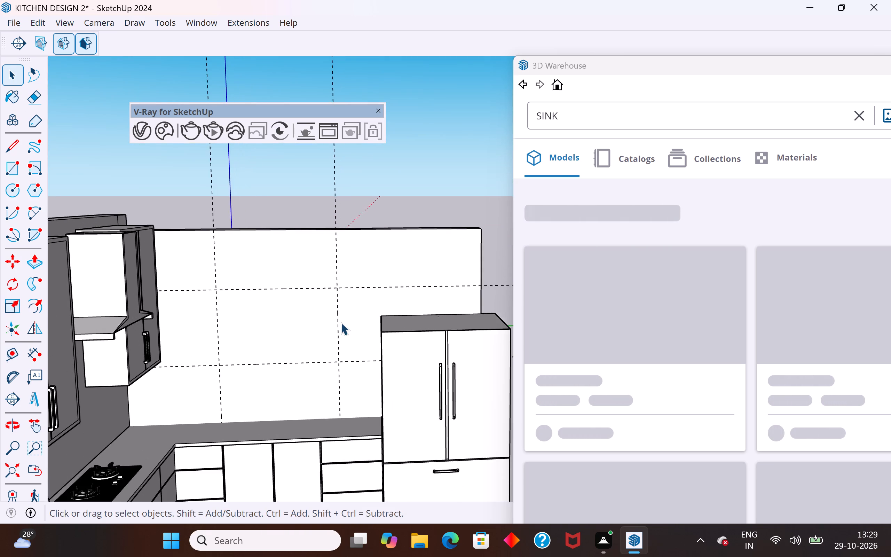
scroll(341, 322, up, 2)
middle_drag(347, 329, 245, 352)
scroll(243, 356, up, 4)
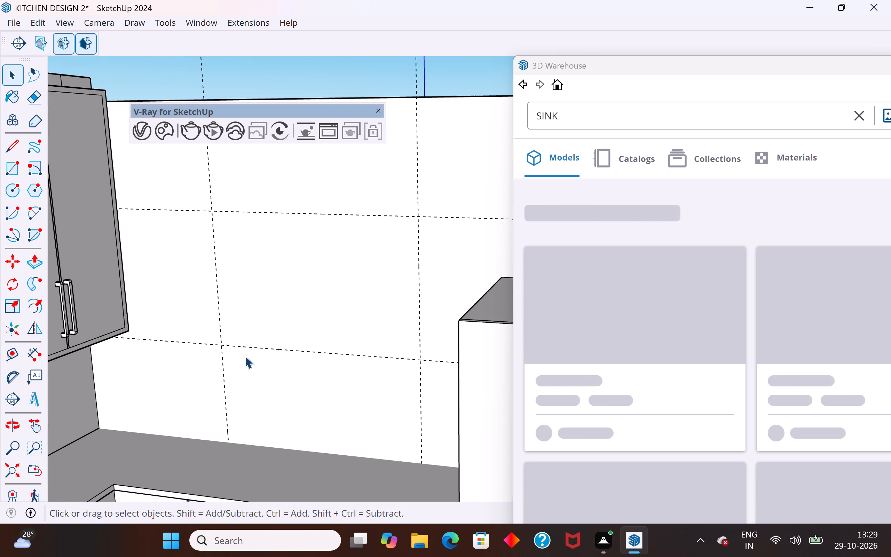
click(16, 168)
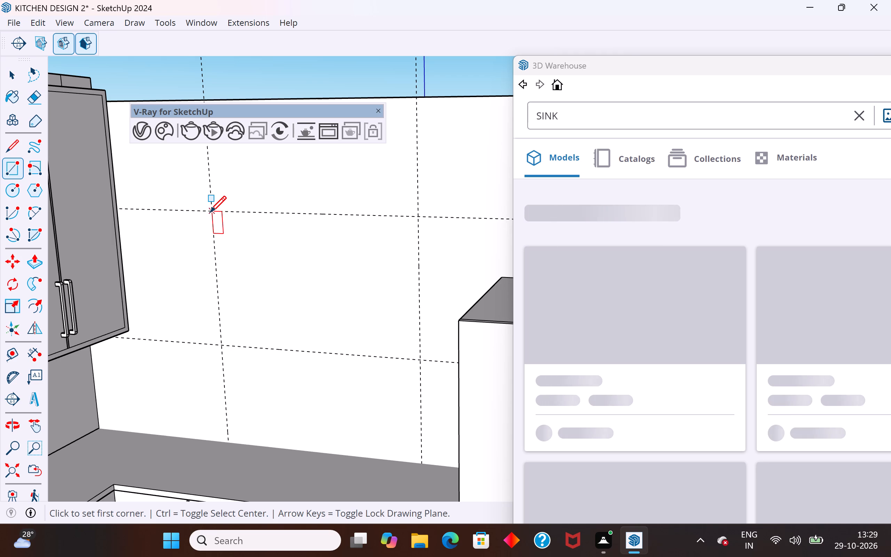
click(210, 212)
click(420, 361)
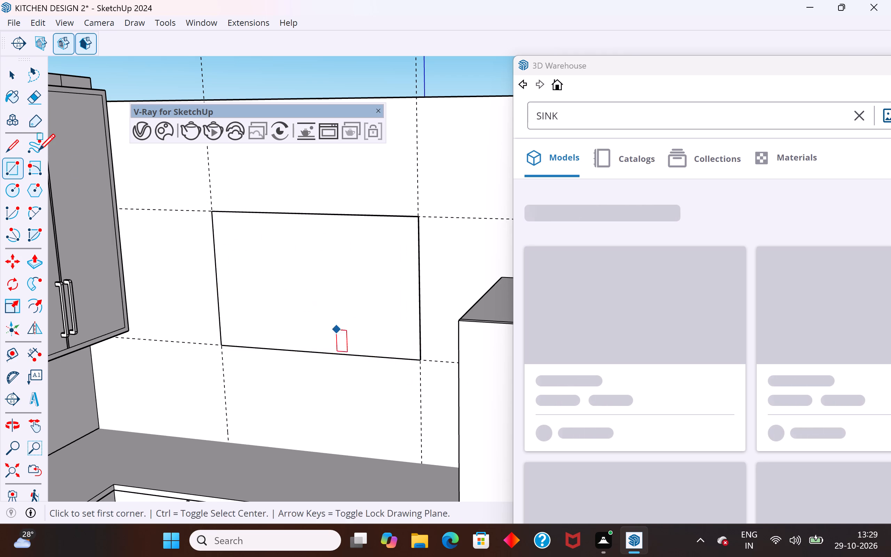
click(17, 76)
click(152, 76)
Push/Pull the guide-bounded rectangle through the wall's thickness to the wall's outer side.
scroll(399, 360, down, 4)
middle_drag(400, 360, 328, 402)
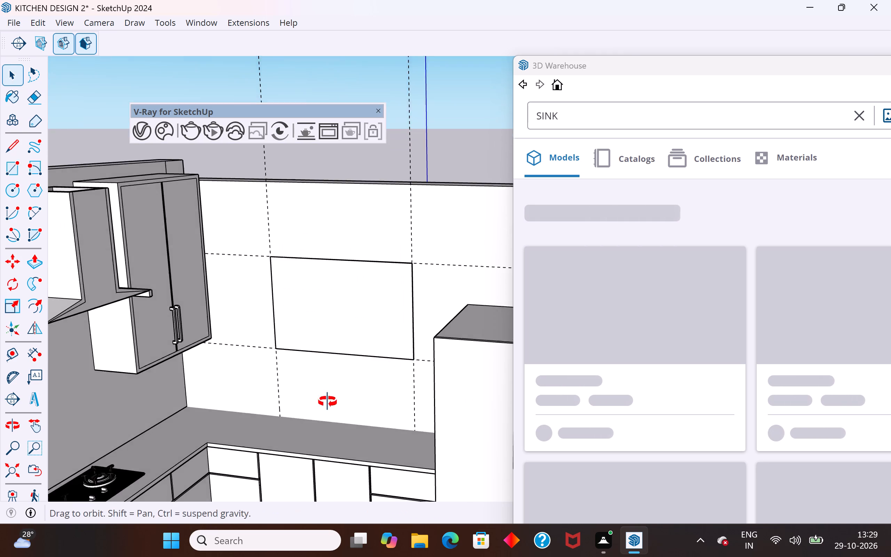
middle_drag(328, 402, 291, 411)
click(360, 277)
middle_drag(313, 356, 245, 368)
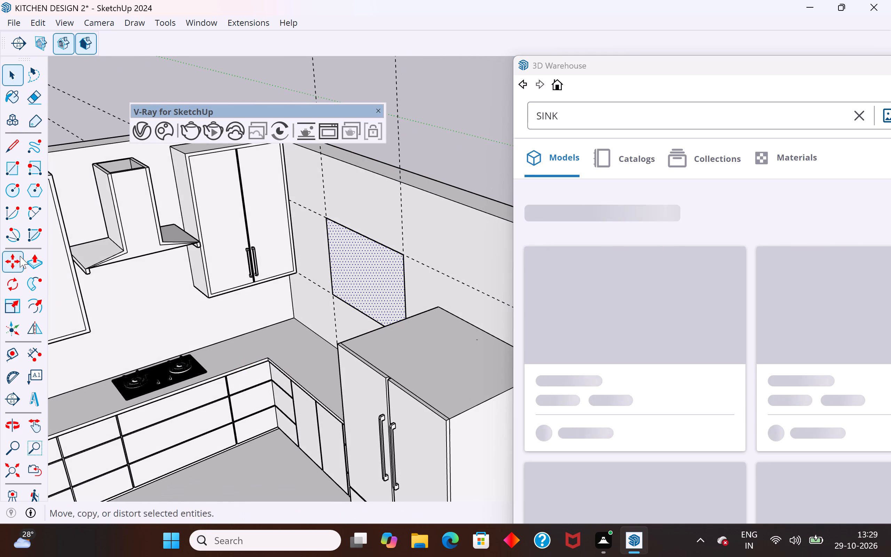
click(28, 256)
scroll(281, 271, down, 5)
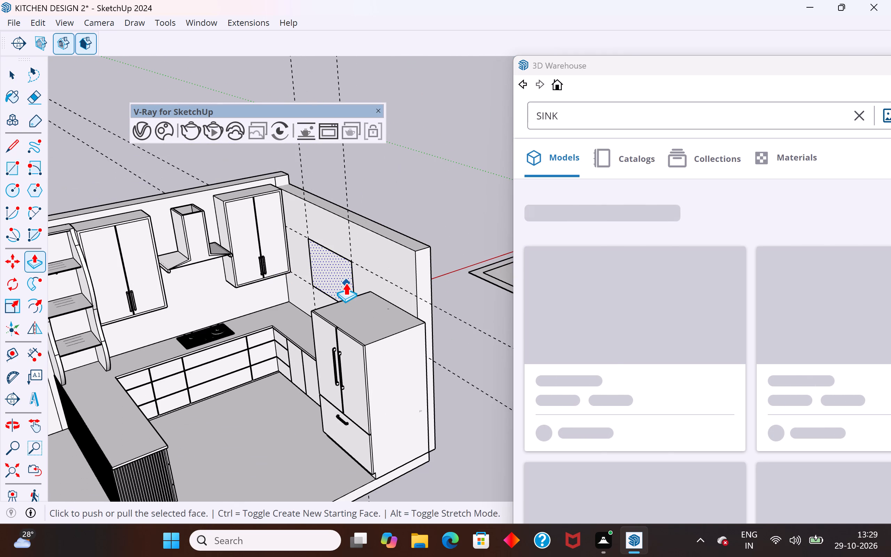
click(322, 280)
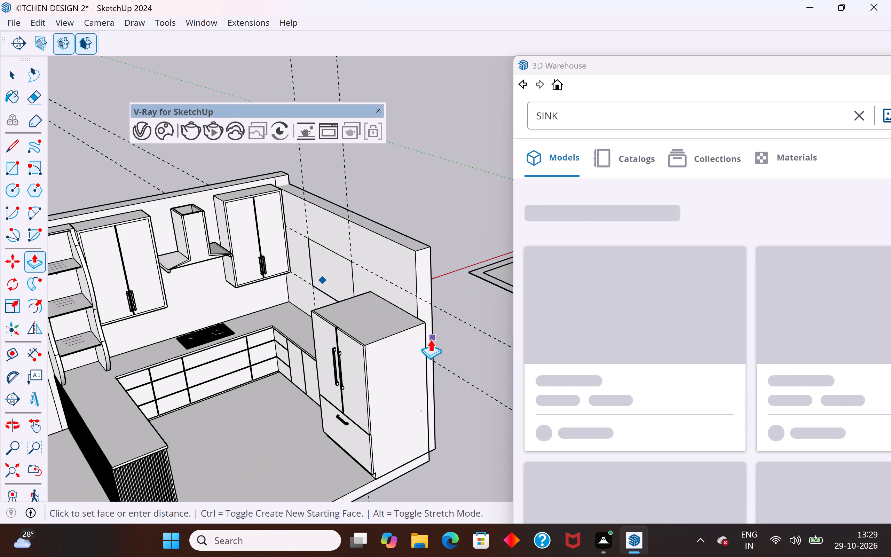
click(431, 343)
Examine the pushed rectangle and its wall from around the whole kitchen model.
middle_drag(456, 330, 63, 278)
middle_drag(279, 277, 524, 354)
scroll(132, 327, down, 7)
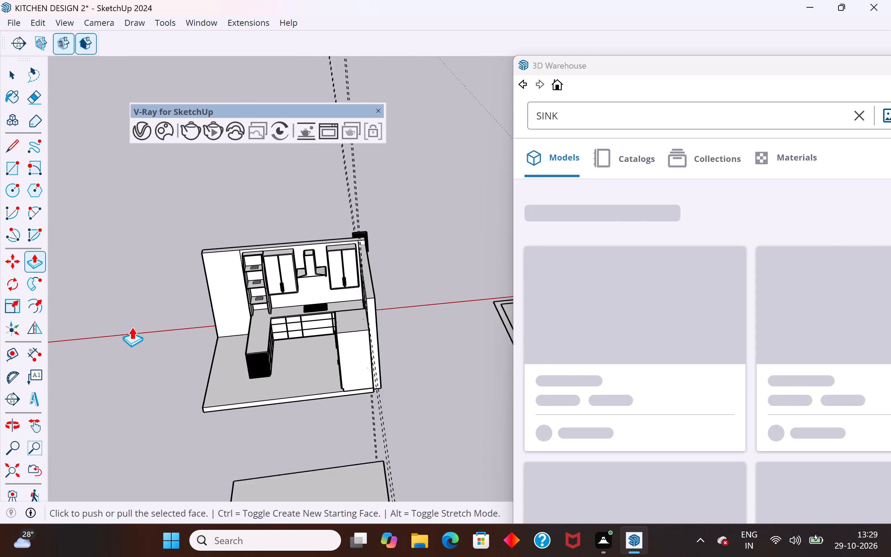
scroll(132, 327, down, 2)
middle_drag(163, 348, 410, 373)
scroll(219, 286, down, 3)
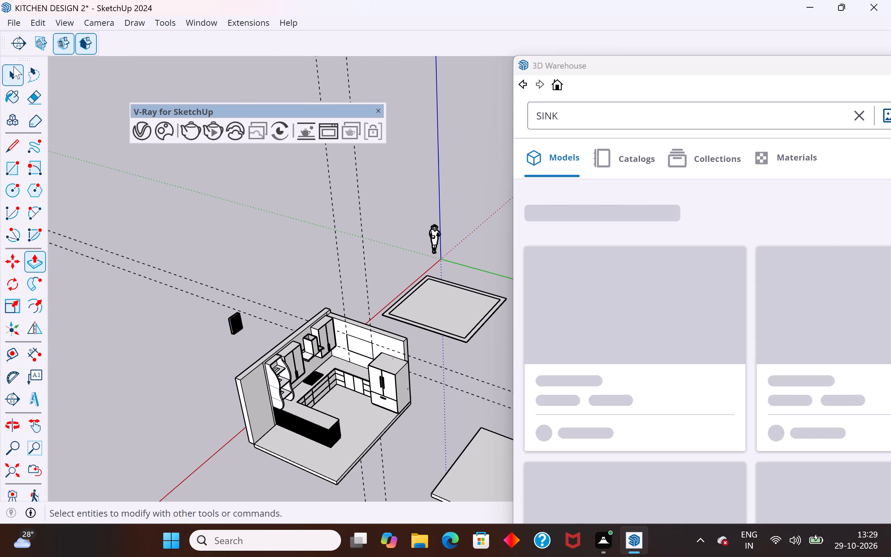
Select the rectangle's face on the wall above the countertop beside the refrigerator and delete it.
click(14, 66)
click(258, 215)
scroll(377, 346, up, 3)
click(358, 343)
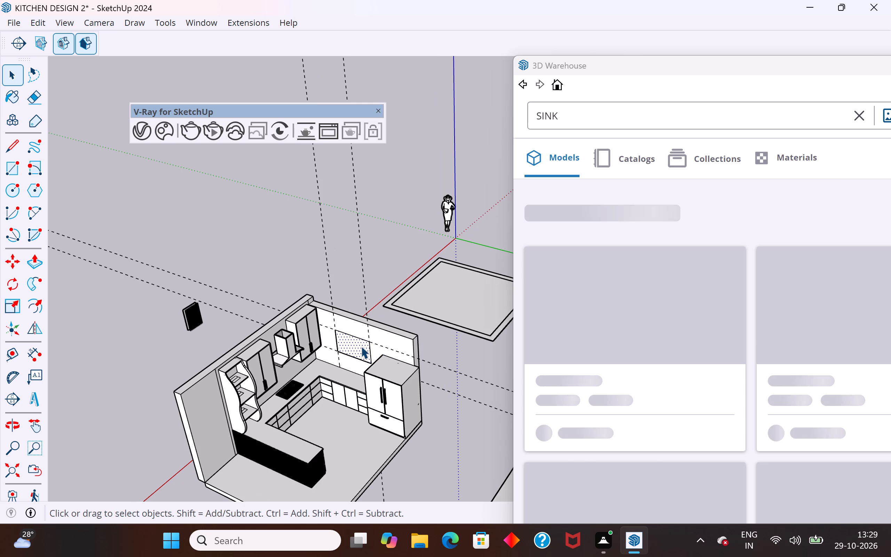
key(Delete)
Open the wall group beside the refrigerator and draw a rectangle on its inner face, tracing the window outline corner to corner.
middle_drag(357, 351, 385, 321)
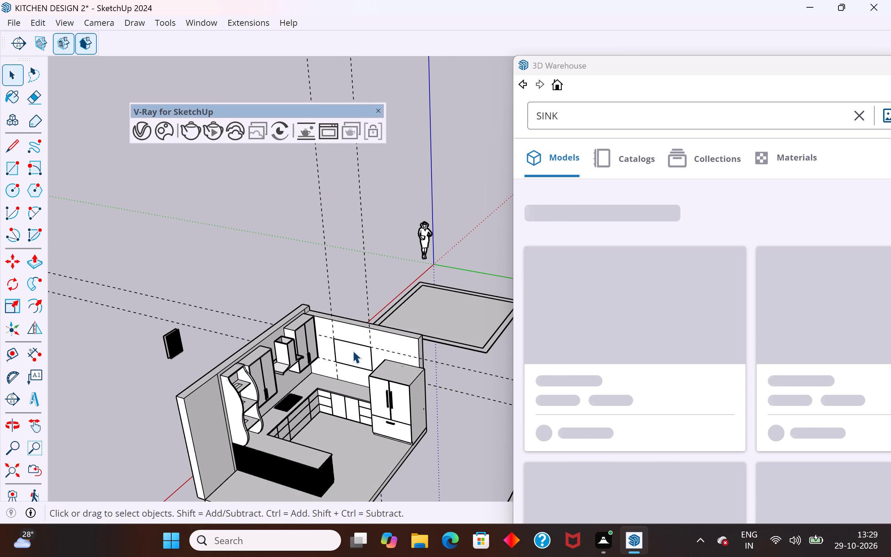
click(353, 351)
middle_drag(346, 357, 366, 305)
triple_click(349, 359)
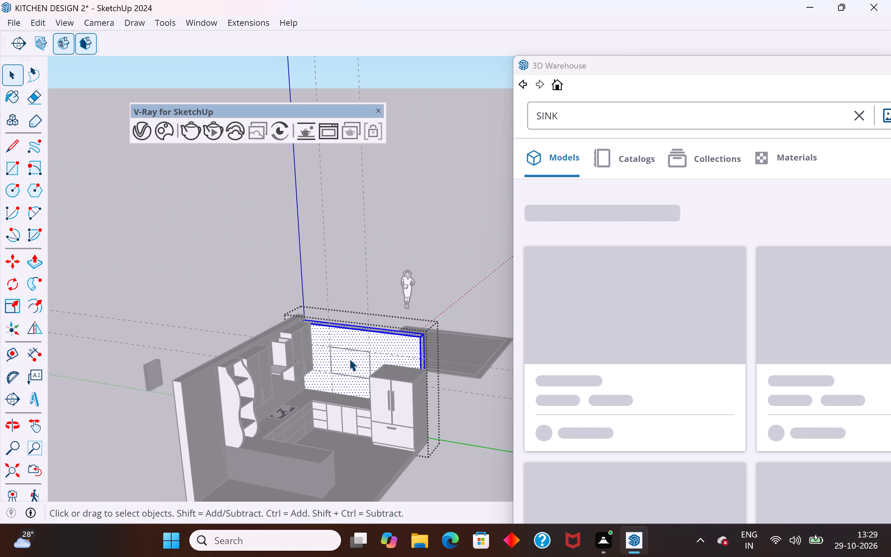
click(349, 359)
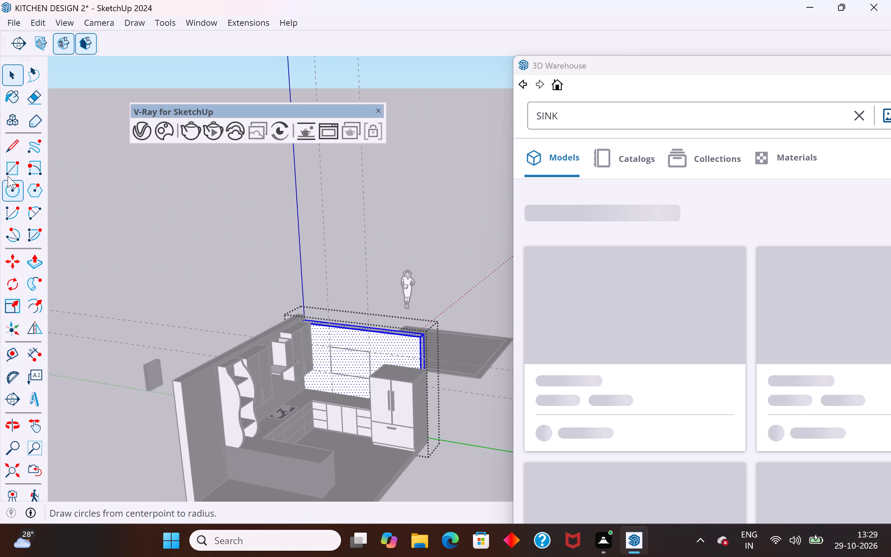
click(10, 171)
scroll(317, 371, up, 12)
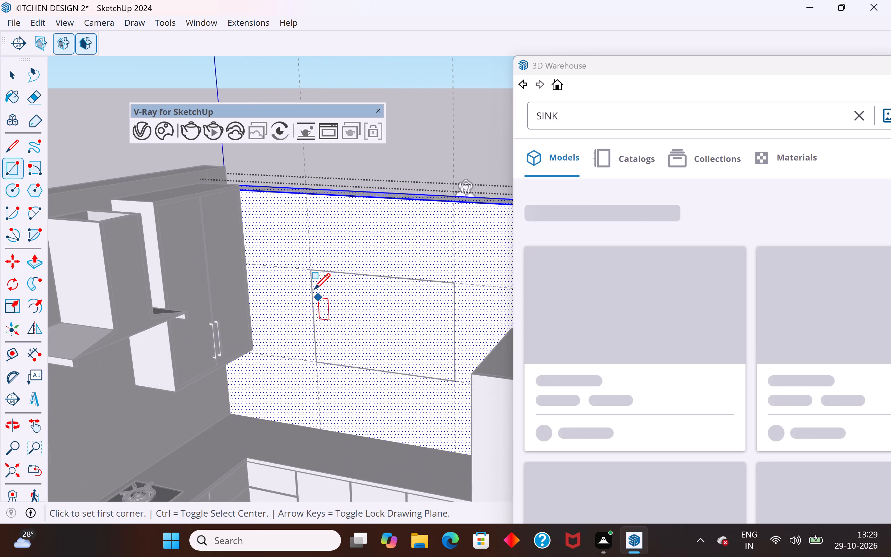
click(314, 272)
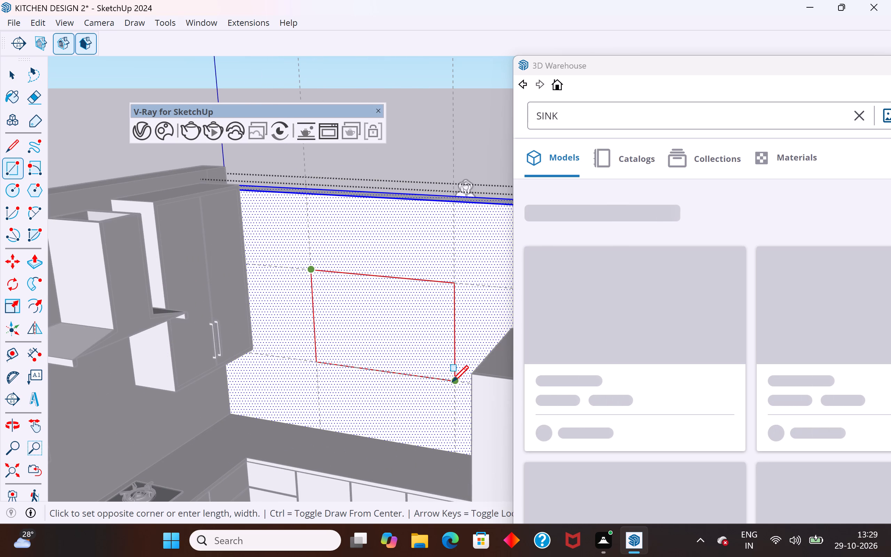
click(452, 382)
Push/Pull the traced window rectangle through the wall's thickness to its outer edge and leave the wall group.
click(9, 71)
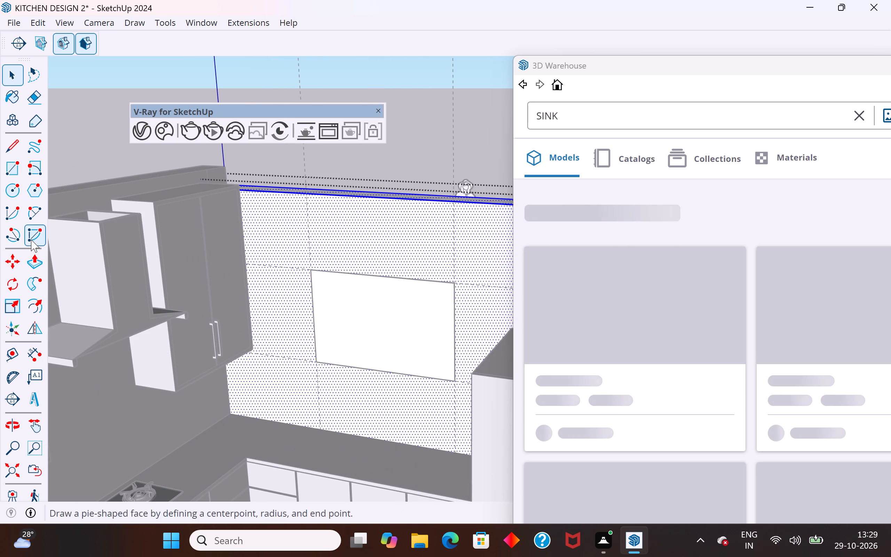
click(32, 269)
click(340, 340)
scroll(339, 342, down, 5)
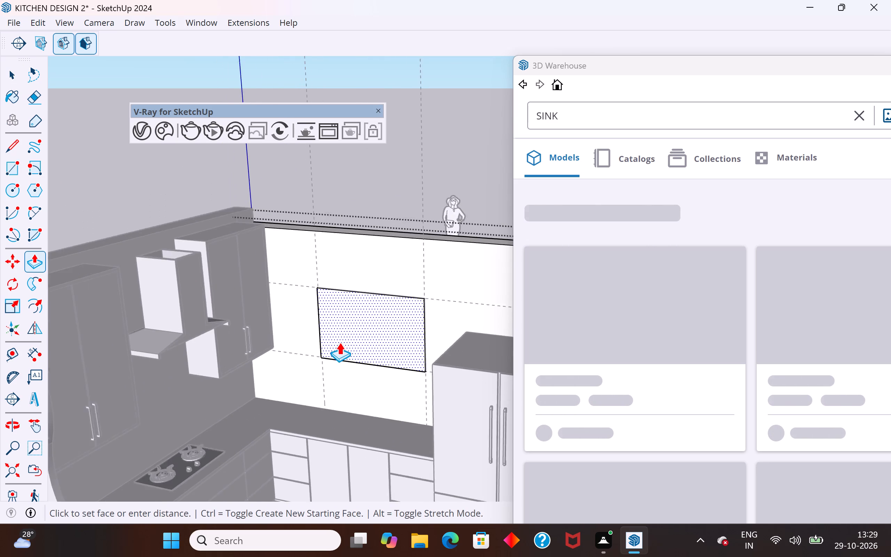
scroll(324, 338, down, 4)
middle_drag(323, 338, 52, 306)
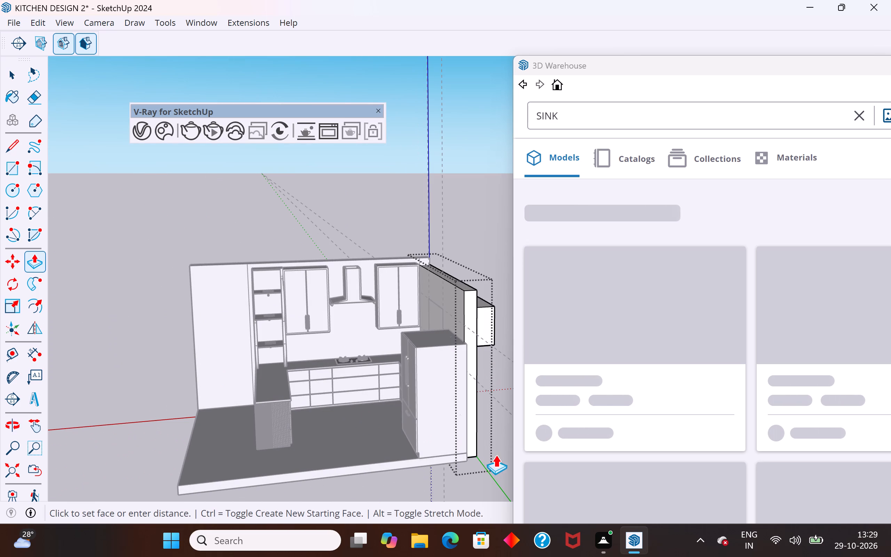
click(479, 456)
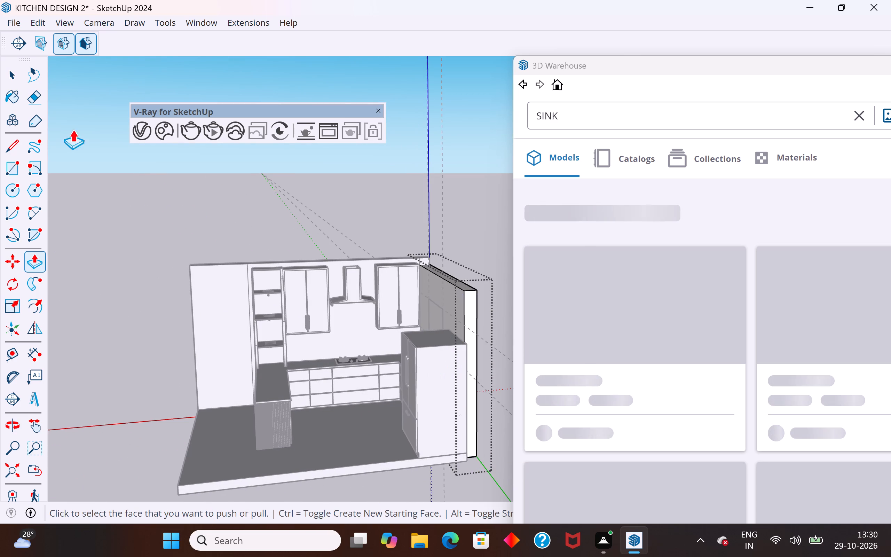
click(15, 78)
click(153, 236)
Delete the face inside the window outline from the wall's outer side, without opening the wall group.
middle_drag(282, 379, 445, 469)
click(464, 334)
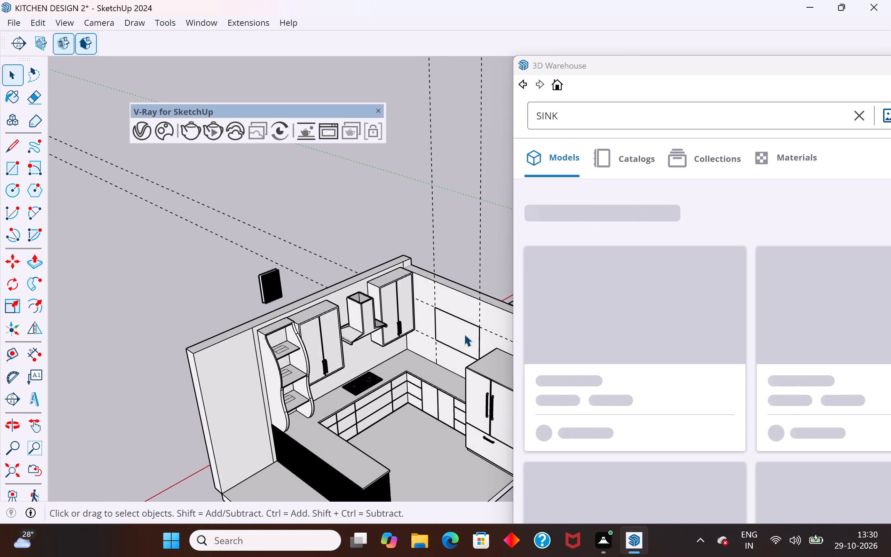
scroll(366, 352, down, 3)
middle_drag(418, 365, 0, 257)
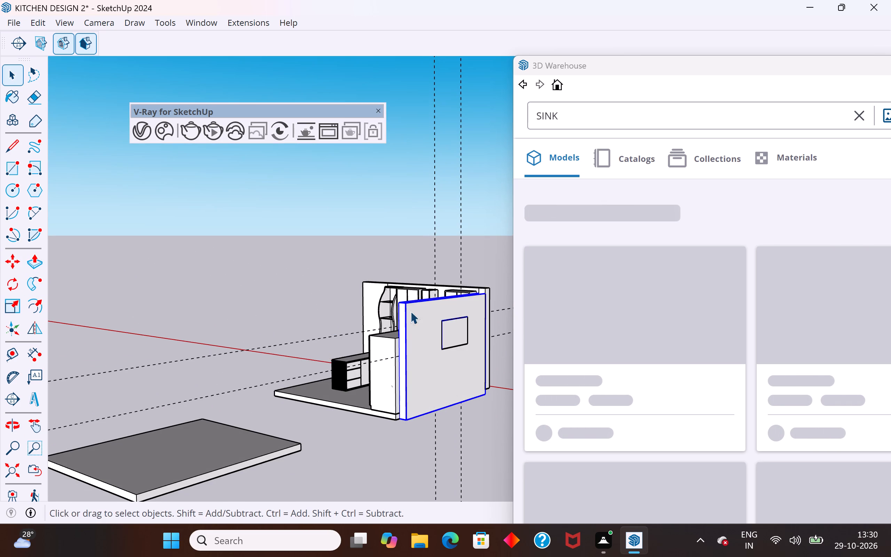
click(452, 334)
key(Delete)
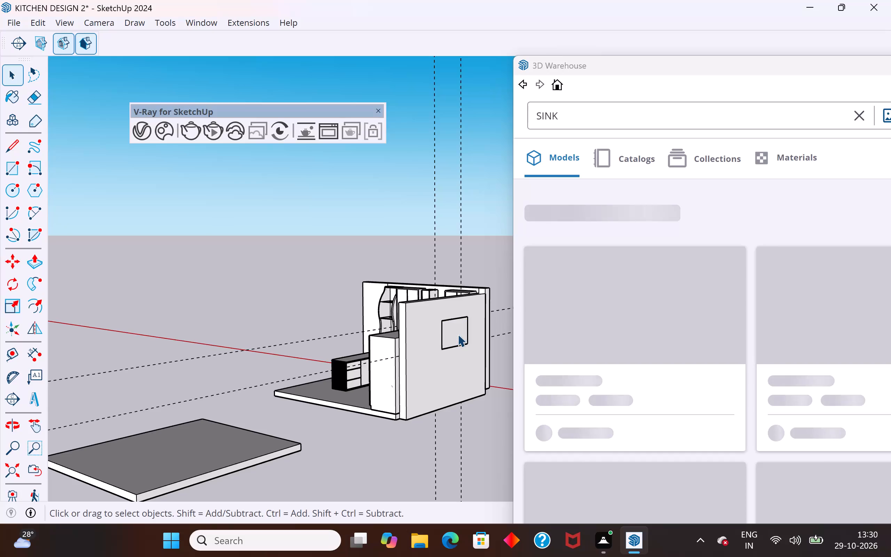
Open the wall group, delete the window rectangle's face on its outer side, and leave the group.
click(459, 332)
double_click(457, 330)
click(457, 330)
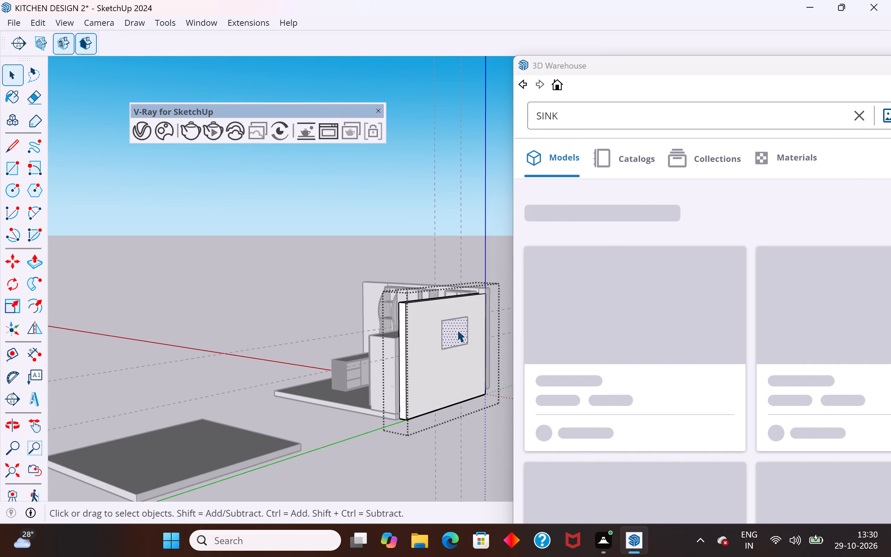
click(457, 330)
key(Delete)
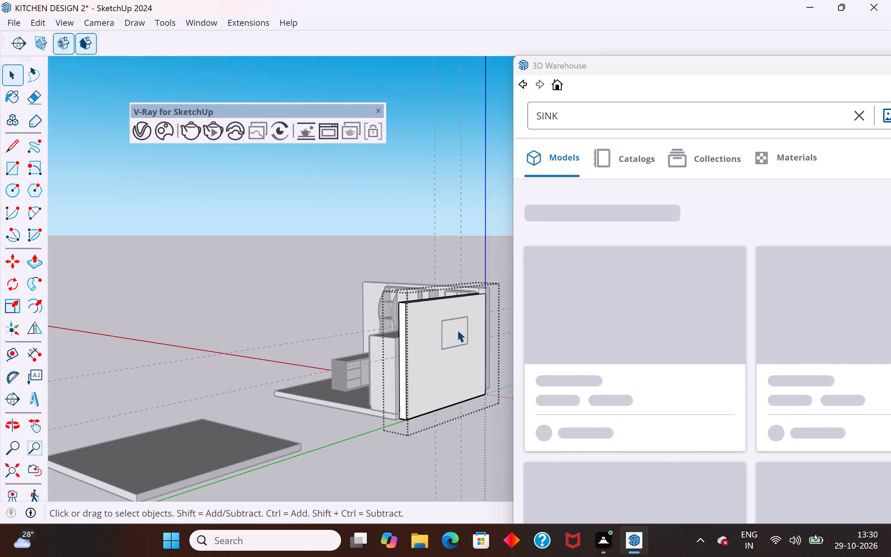
click(457, 330)
scroll(307, 407, down, 5)
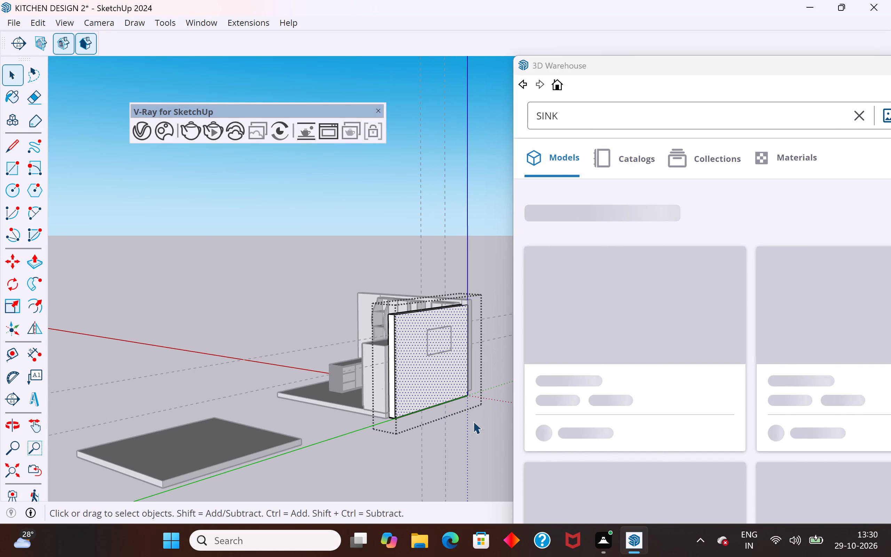
click(497, 336)
scroll(487, 348, up, 3)
scroll(244, 281, down, 4)
middle_drag(349, 448, 358, 454)
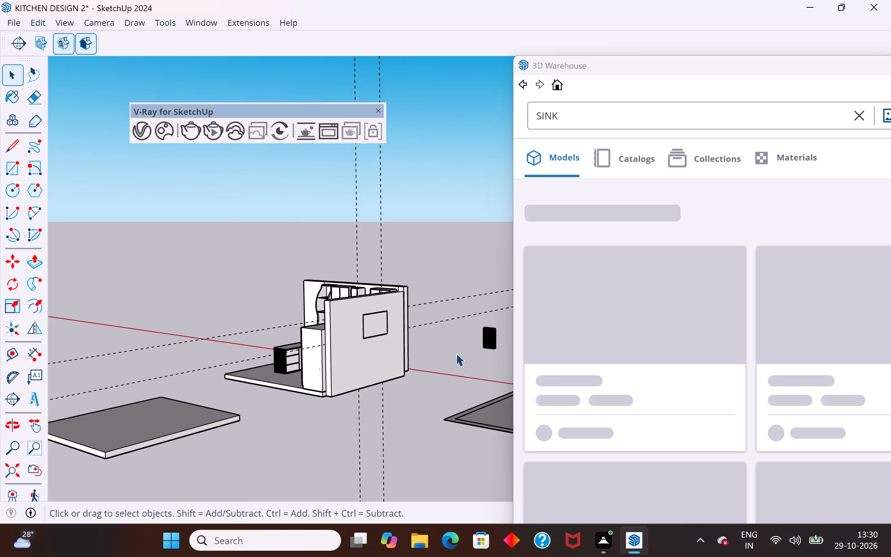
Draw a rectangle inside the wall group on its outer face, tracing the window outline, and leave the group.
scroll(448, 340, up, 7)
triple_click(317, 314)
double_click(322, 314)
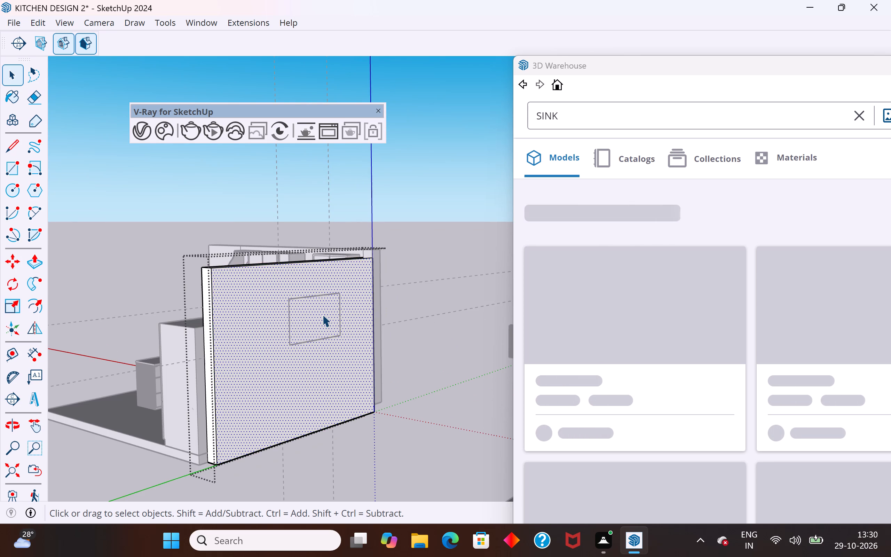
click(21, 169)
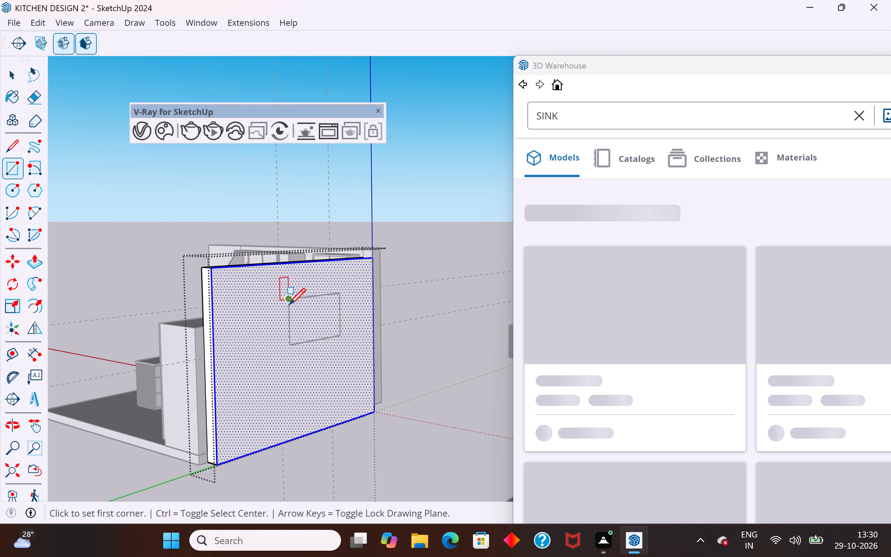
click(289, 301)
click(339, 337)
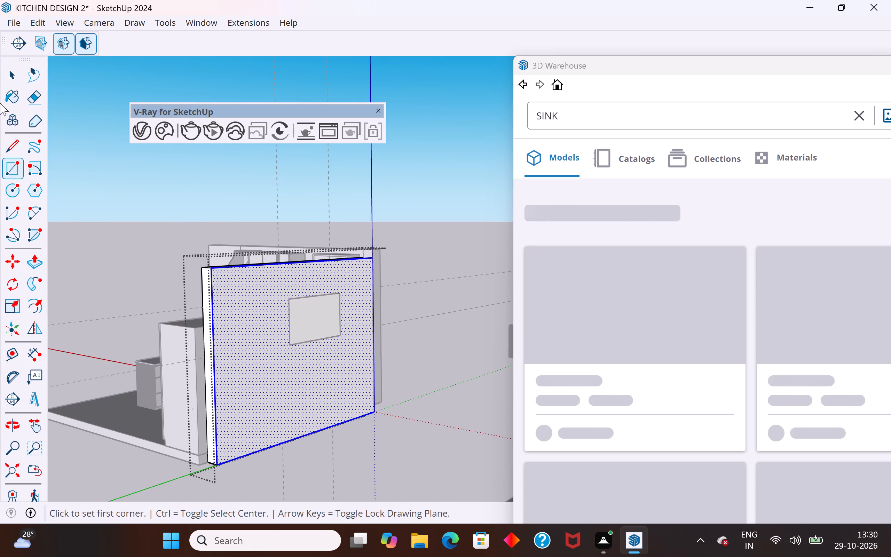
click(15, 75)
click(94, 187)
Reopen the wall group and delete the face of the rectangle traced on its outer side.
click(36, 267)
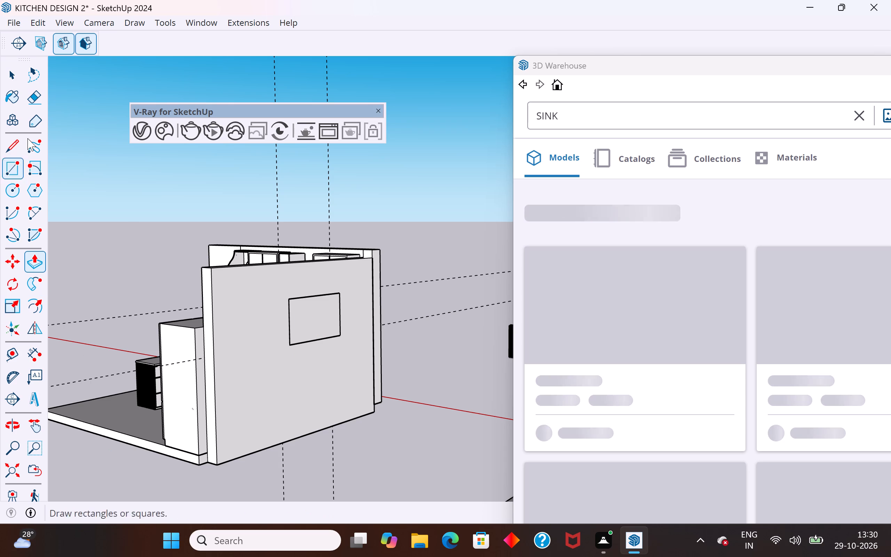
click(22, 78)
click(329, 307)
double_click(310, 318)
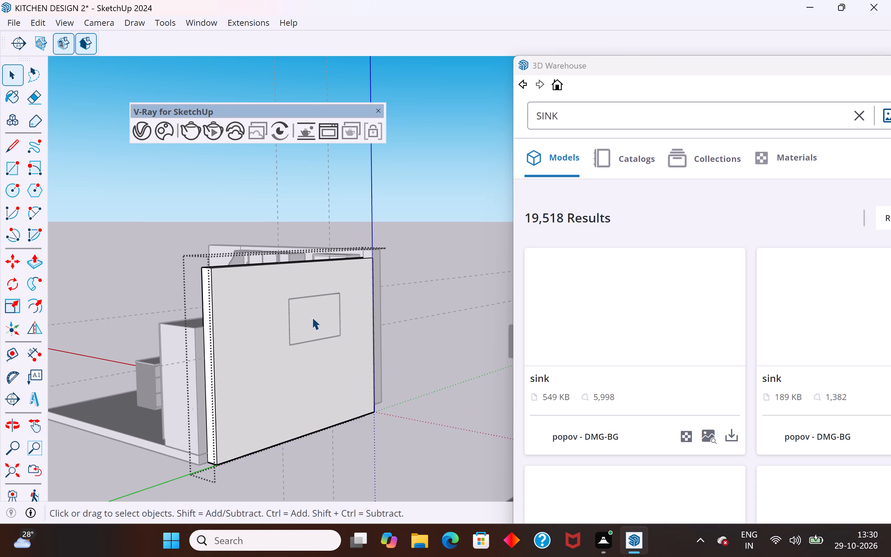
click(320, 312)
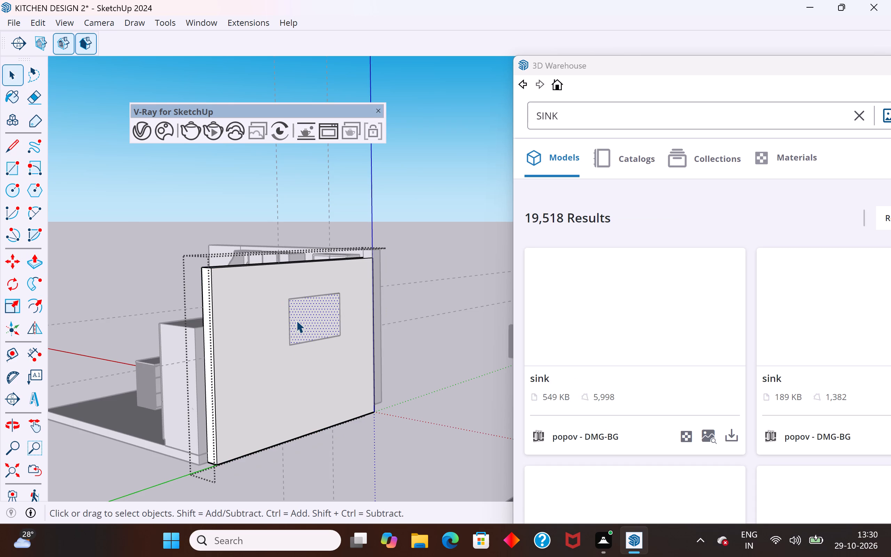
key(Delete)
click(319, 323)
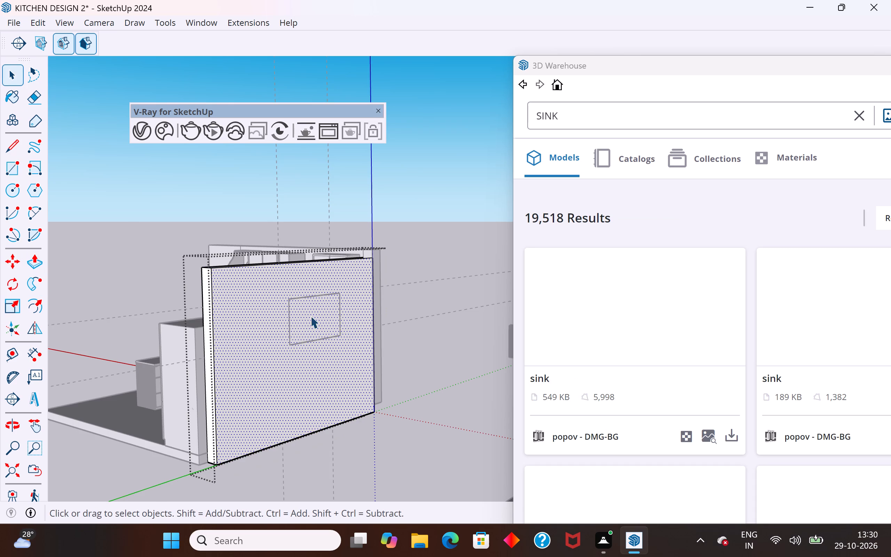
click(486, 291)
Draw a rectangle over the window outline on the wall's outer face, between opposite corners, inside the wall group.
click(336, 308)
triple_click(303, 314)
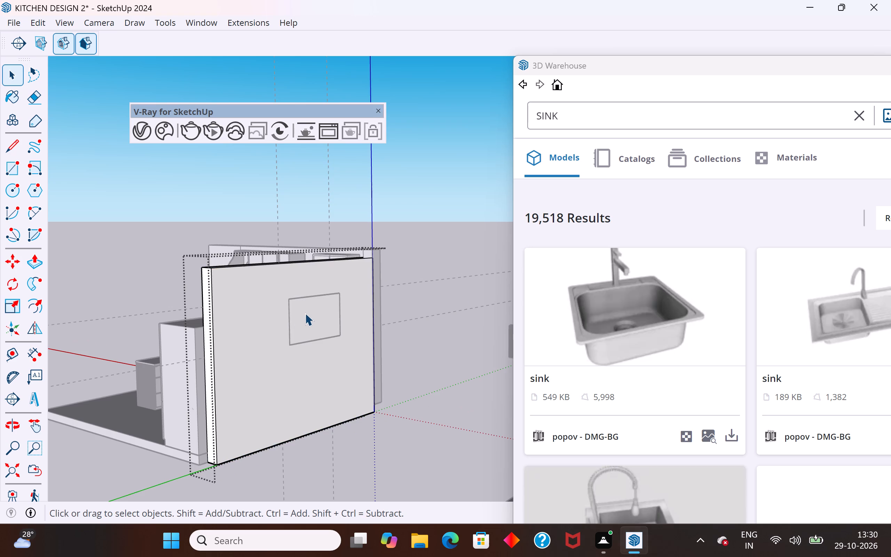
click(15, 169)
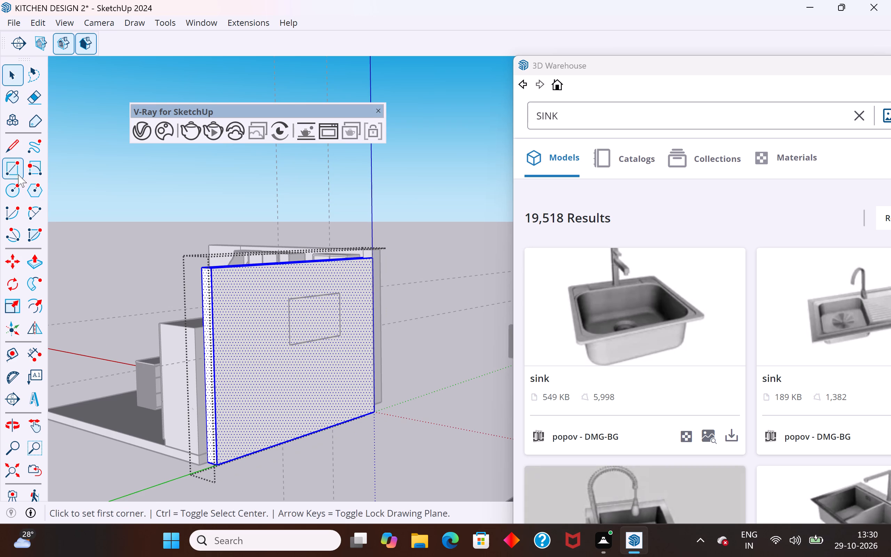
click(288, 300)
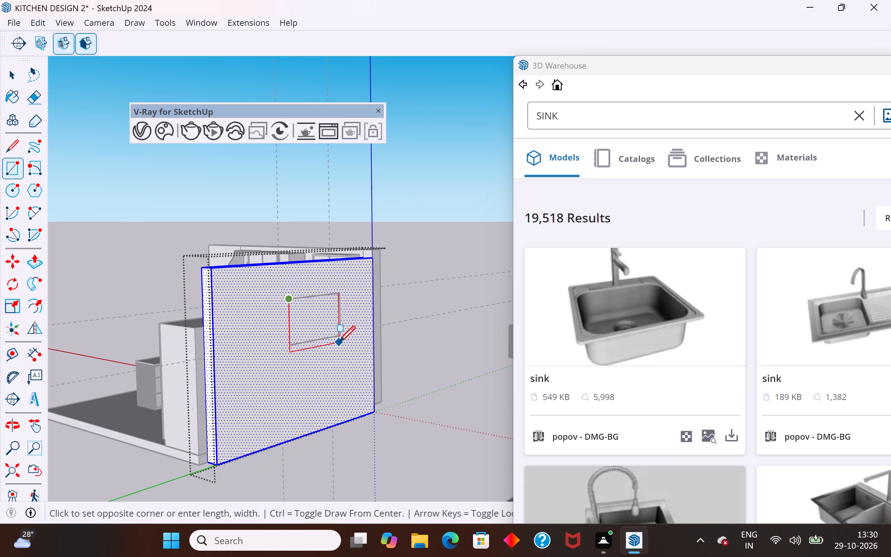
click(341, 338)
Push/Pull the outer window rectangle back through the wall's thickness to the inner edge of the wall.
click(18, 72)
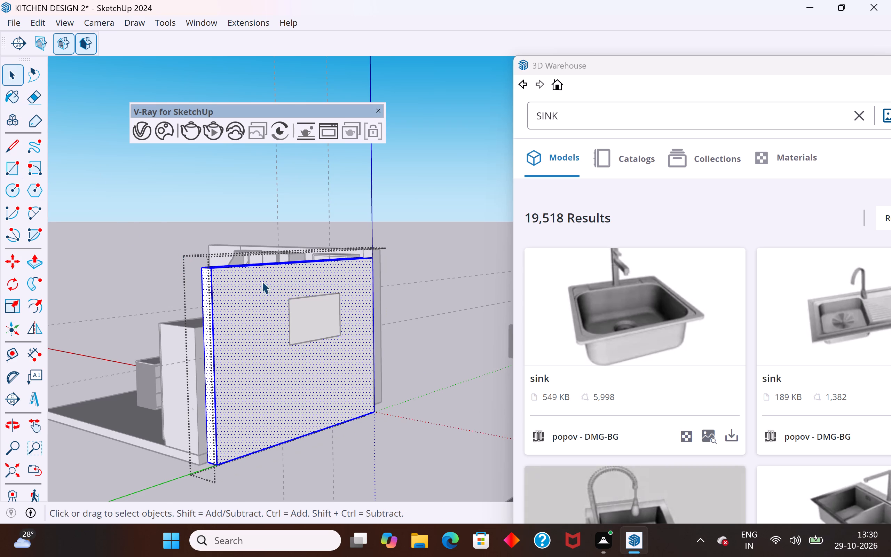
click(305, 313)
click(35, 268)
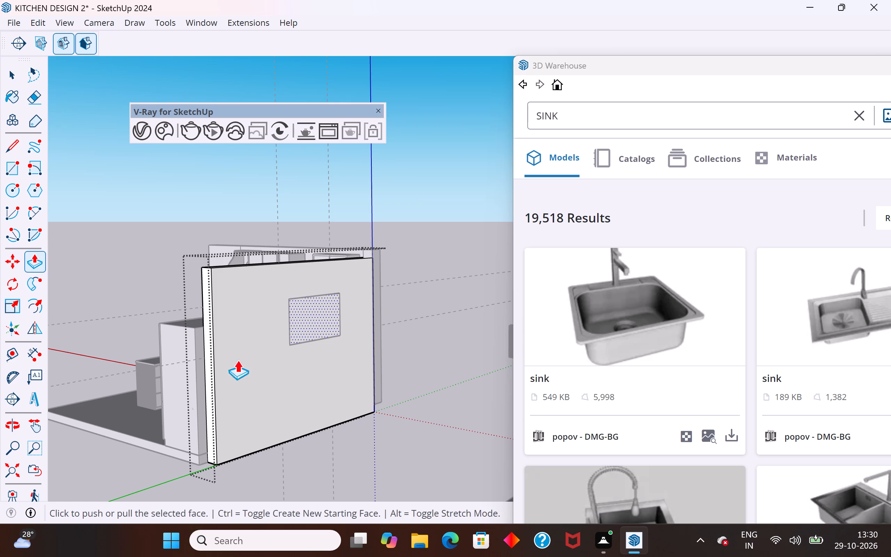
click(302, 327)
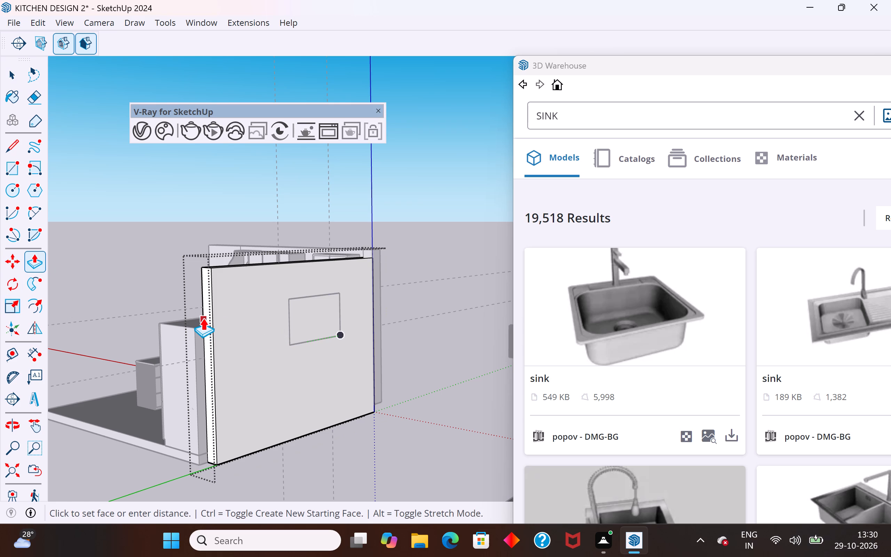
click(203, 318)
click(15, 76)
click(117, 181)
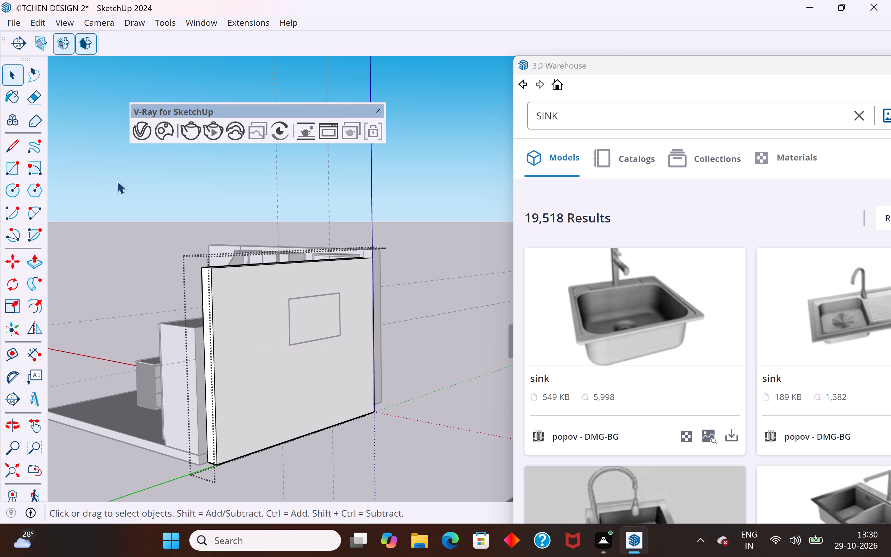
Move the wall group with the window outline away from the kitchen along the red axis, clear of the floor edge.
middle_drag(279, 371, 480, 371)
scroll(299, 308, down, 4)
middle_drag(338, 339, 488, 436)
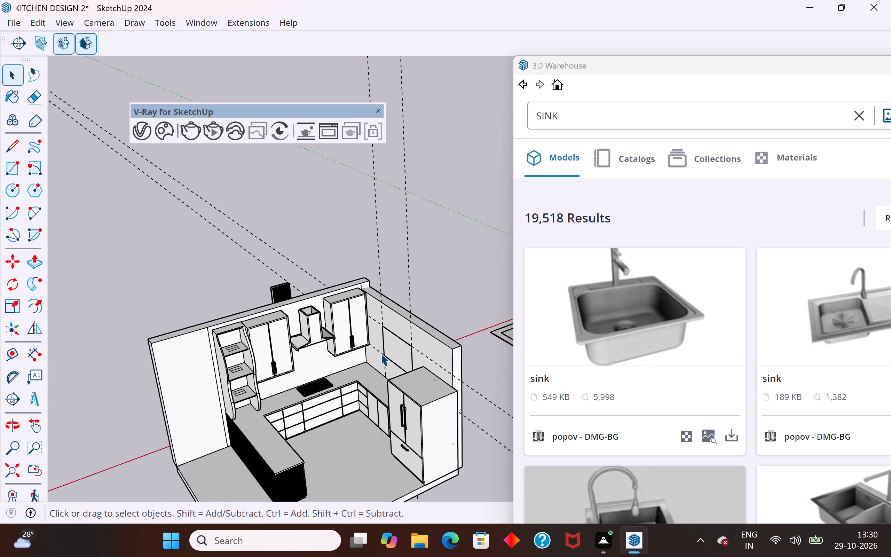
scroll(381, 353, up, 4)
click(409, 345)
scroll(268, 284, down, 9)
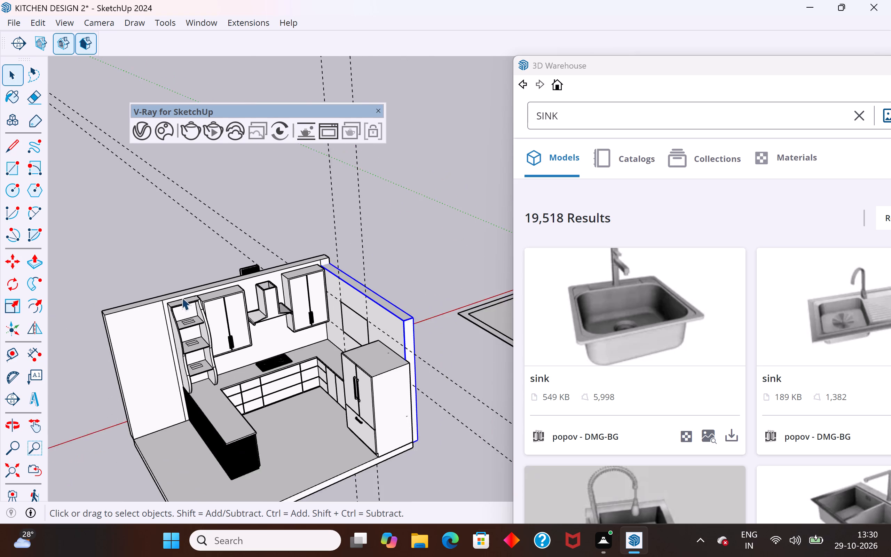
scroll(182, 297, down, 2)
middle_drag(331, 414, 124, 371)
scroll(259, 367, up, 3)
scroll(369, 316, up, 3)
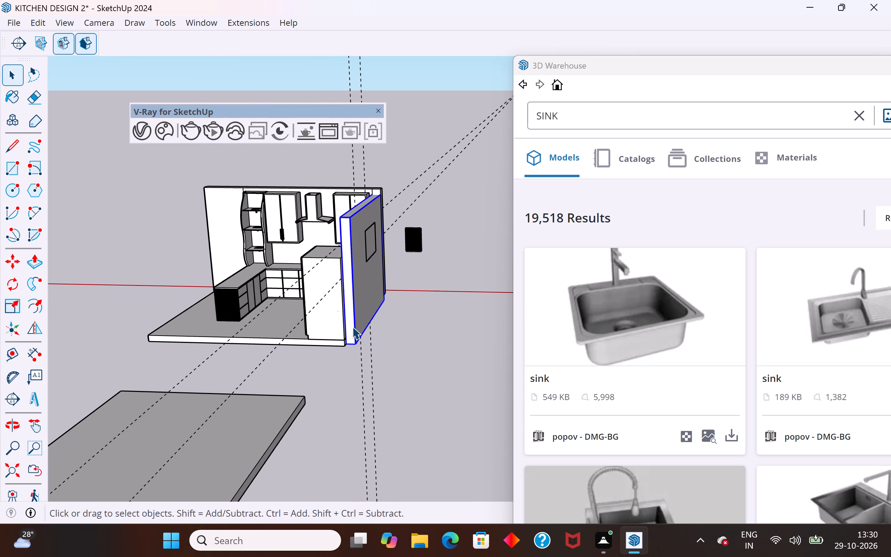
key(m)
scroll(342, 349, up, 8)
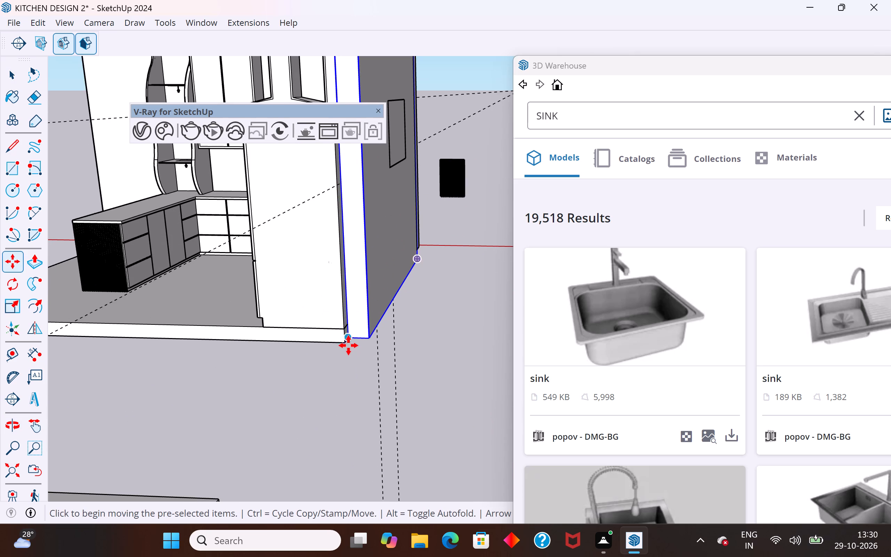
scroll(361, 343, up, 7)
click(339, 335)
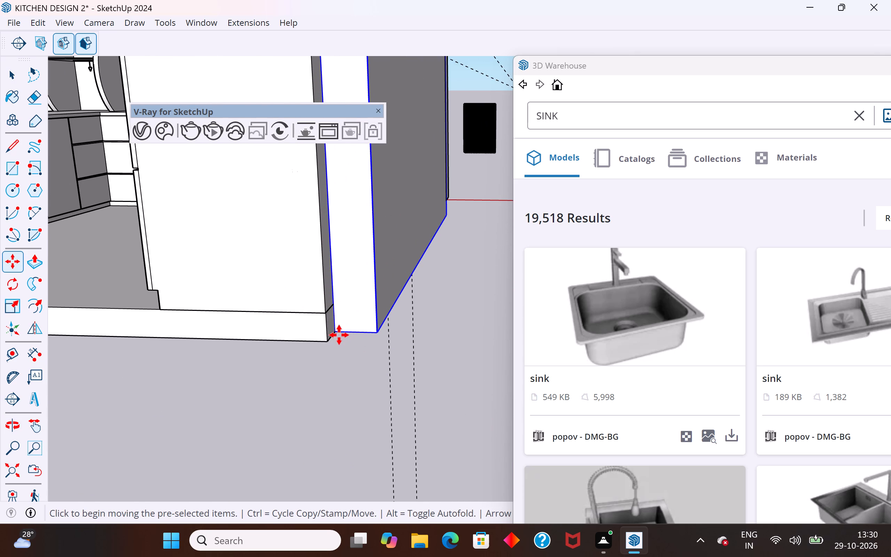
scroll(173, 342, down, 10)
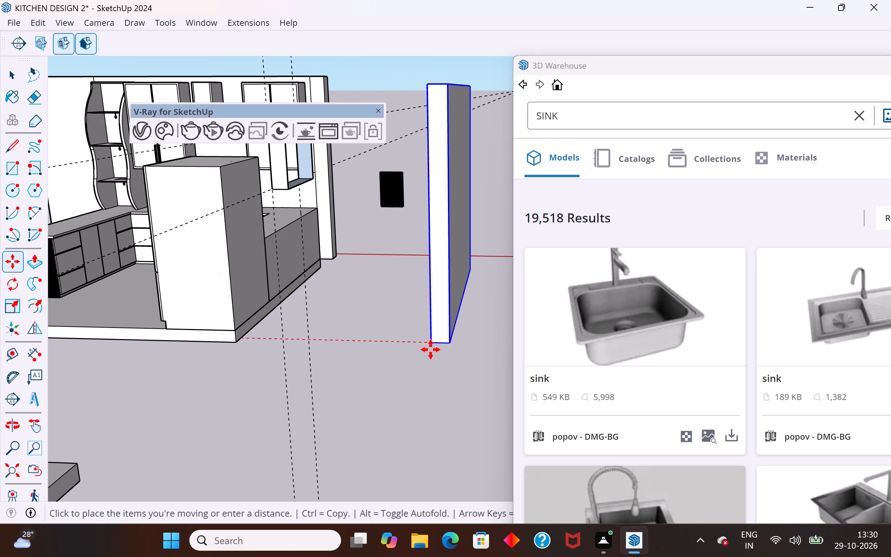
click(432, 345)
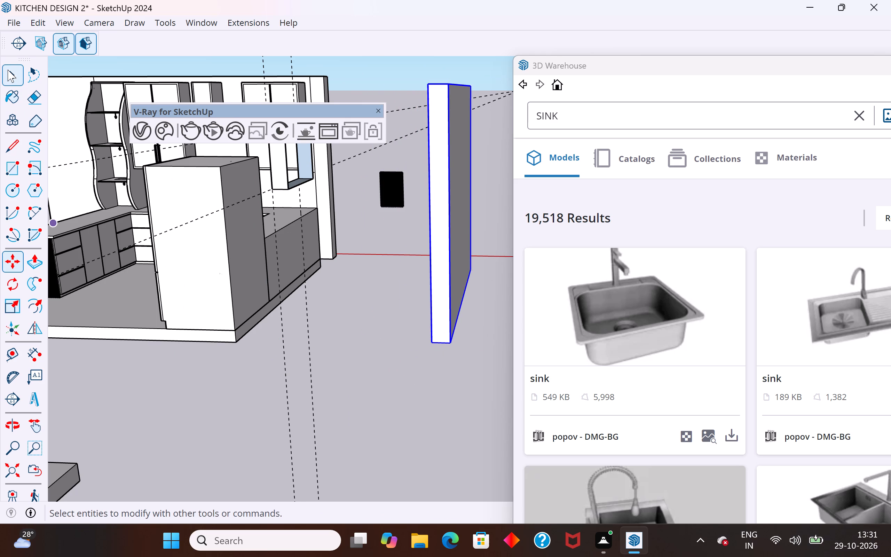
Delete the dashed guide lines crossing the floor beside the refrigerator that were used to lay out the window.
click(8, 70)
middle_drag(332, 319, 440, 400)
scroll(412, 307, down, 5)
middle_drag(390, 306, 398, 312)
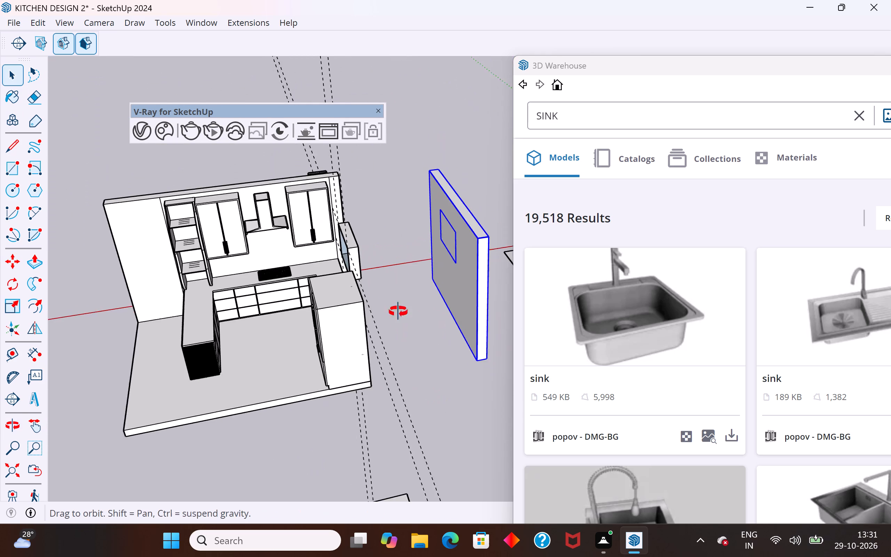
middle_drag(398, 312, 478, 336)
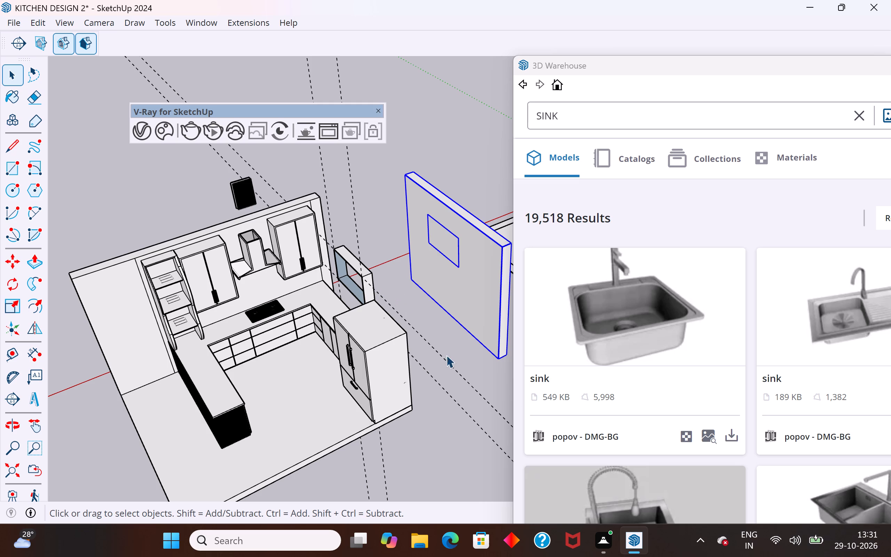
drag(454, 355, 443, 403)
key(Delete)
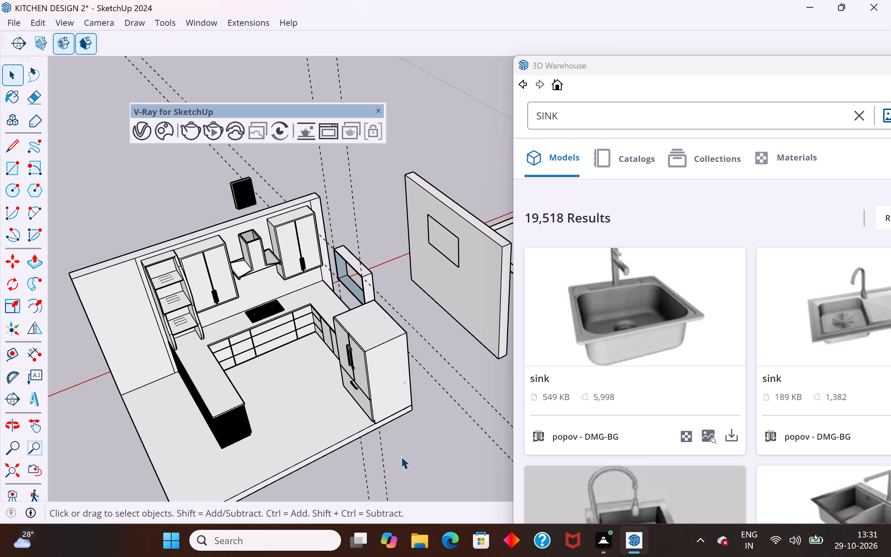
drag(397, 457, 357, 480)
key(Delete)
drag(478, 380, 458, 413)
key(Delete)
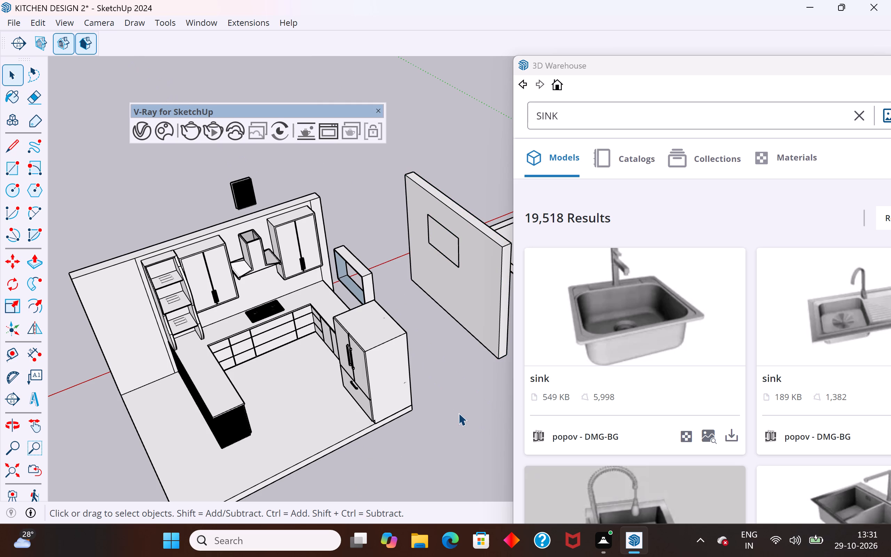
Delete all faces and edges of the loose window box left behind above the countertop beside the refrigerator.
click(365, 278)
key(Delete)
middle_drag(299, 324, 428, 257)
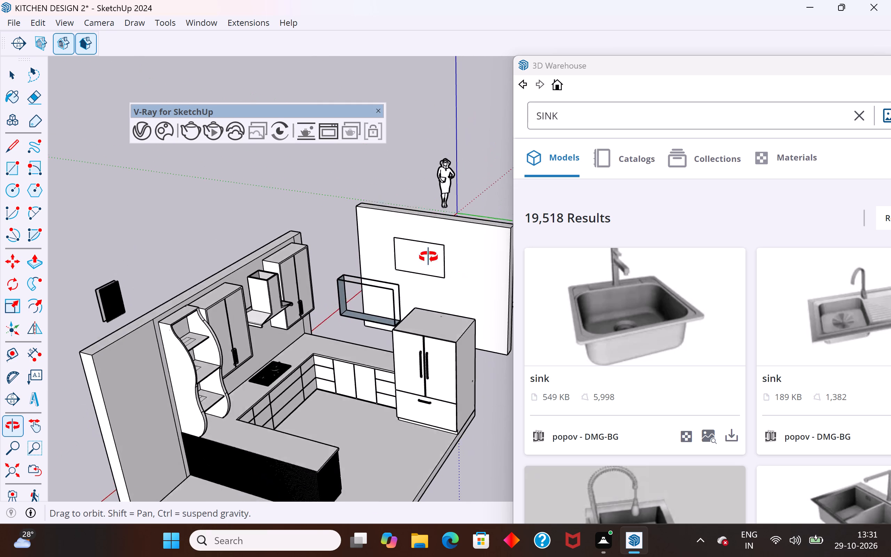
middle_drag(428, 257, 278, 367)
scroll(357, 298, up, 9)
middle_drag(375, 303, 390, 289)
drag(400, 198, 358, 242)
key(Delete)
drag(342, 190, 321, 231)
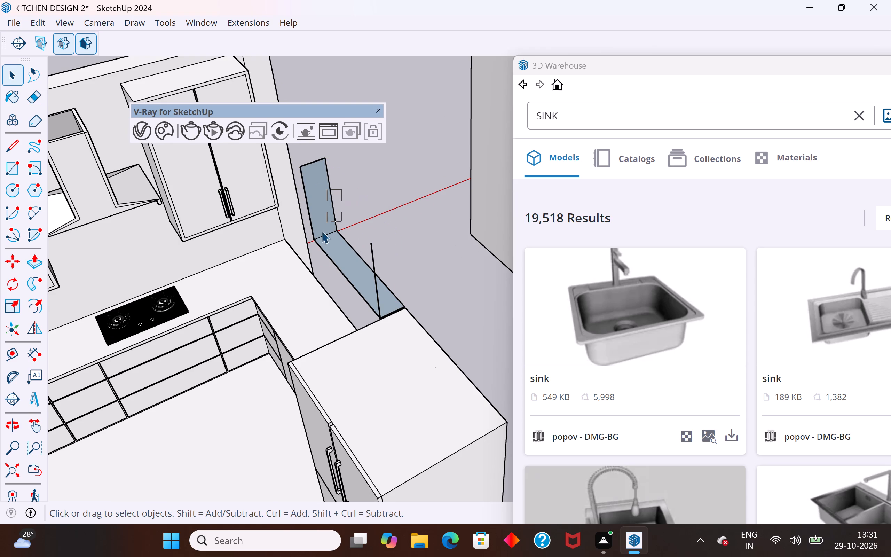
drag(321, 231, 314, 249)
key(Delete)
drag(330, 153, 319, 165)
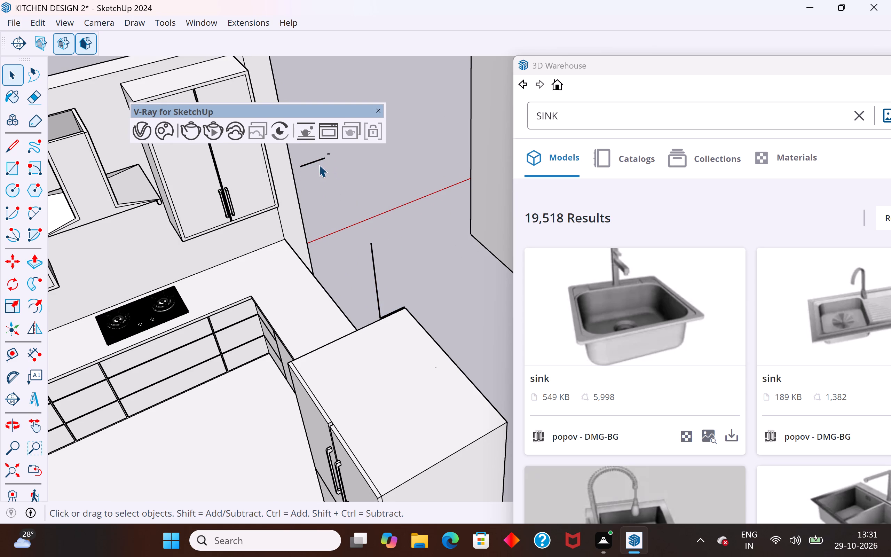
drag(319, 165, 312, 179)
key(Delete)
middle_drag(362, 238, 443, 256)
drag(436, 312, 411, 343)
key(Delete)
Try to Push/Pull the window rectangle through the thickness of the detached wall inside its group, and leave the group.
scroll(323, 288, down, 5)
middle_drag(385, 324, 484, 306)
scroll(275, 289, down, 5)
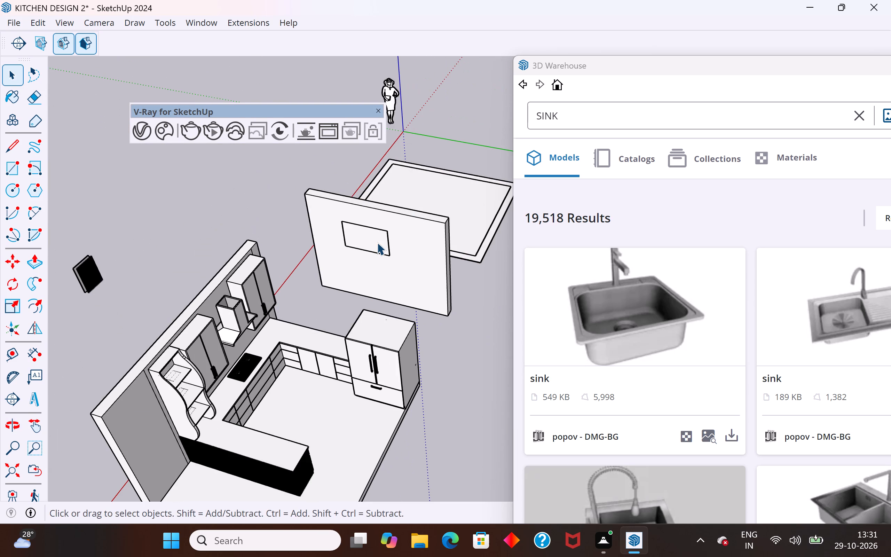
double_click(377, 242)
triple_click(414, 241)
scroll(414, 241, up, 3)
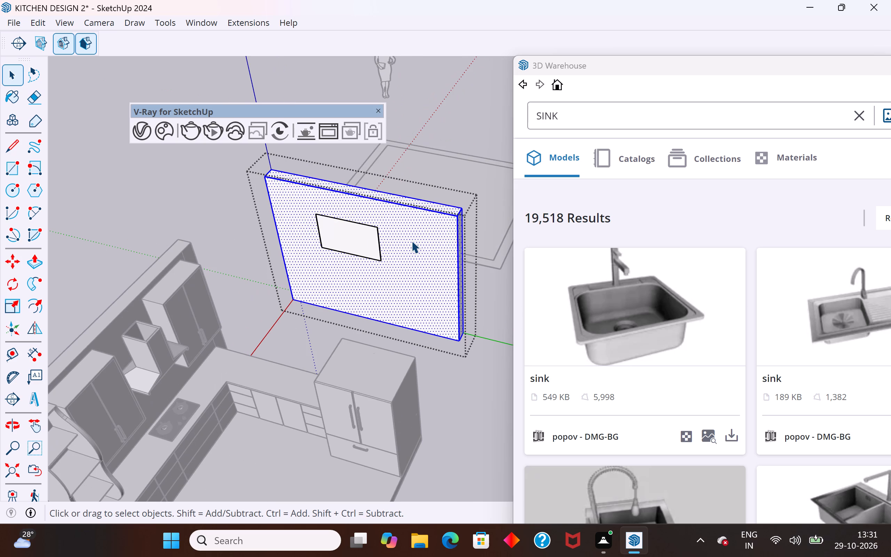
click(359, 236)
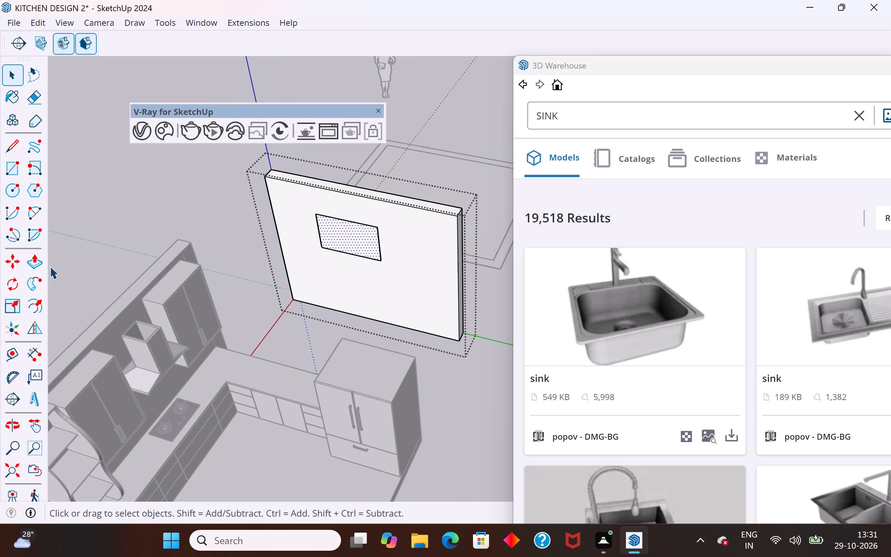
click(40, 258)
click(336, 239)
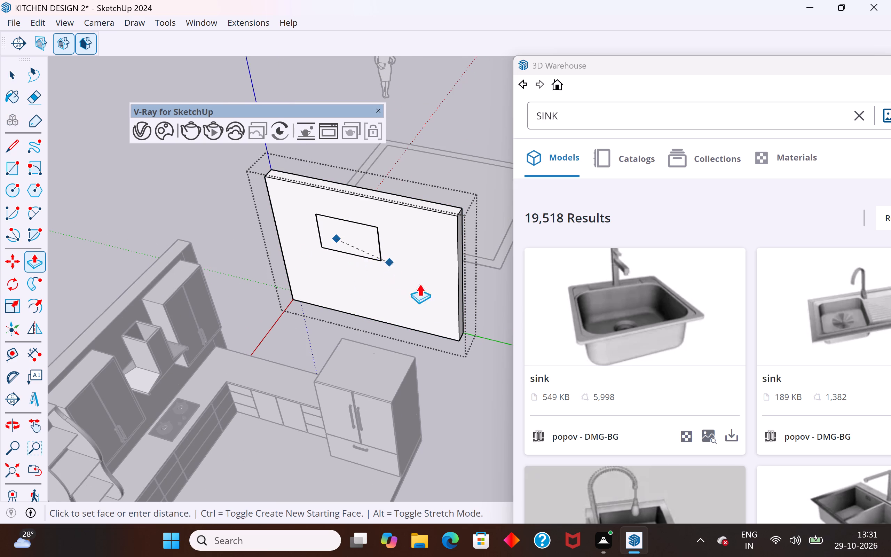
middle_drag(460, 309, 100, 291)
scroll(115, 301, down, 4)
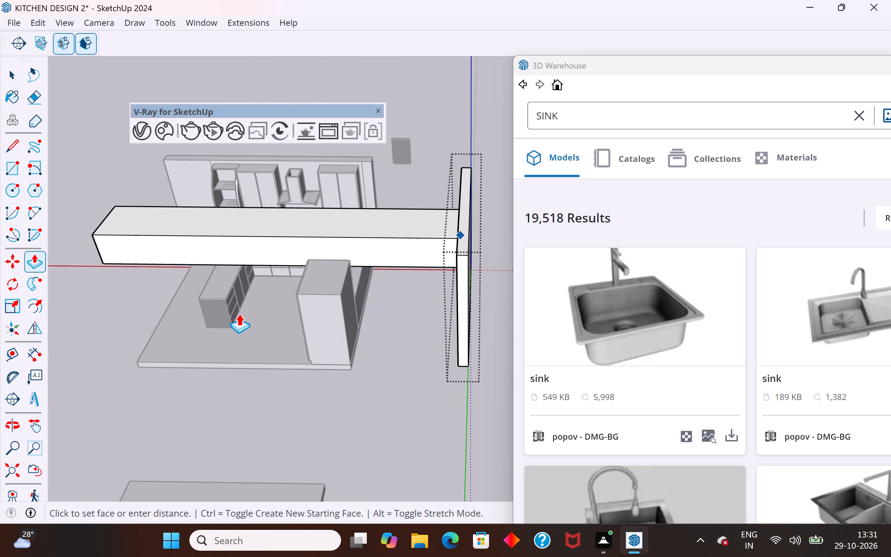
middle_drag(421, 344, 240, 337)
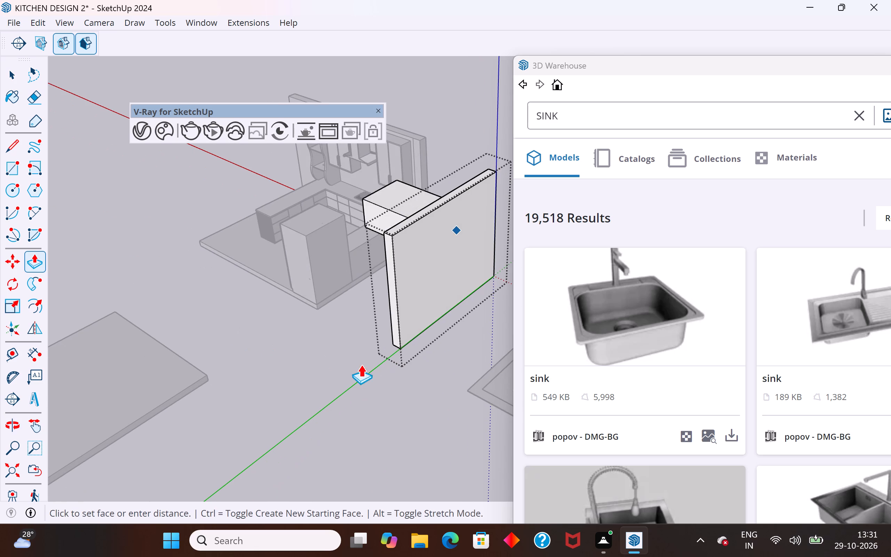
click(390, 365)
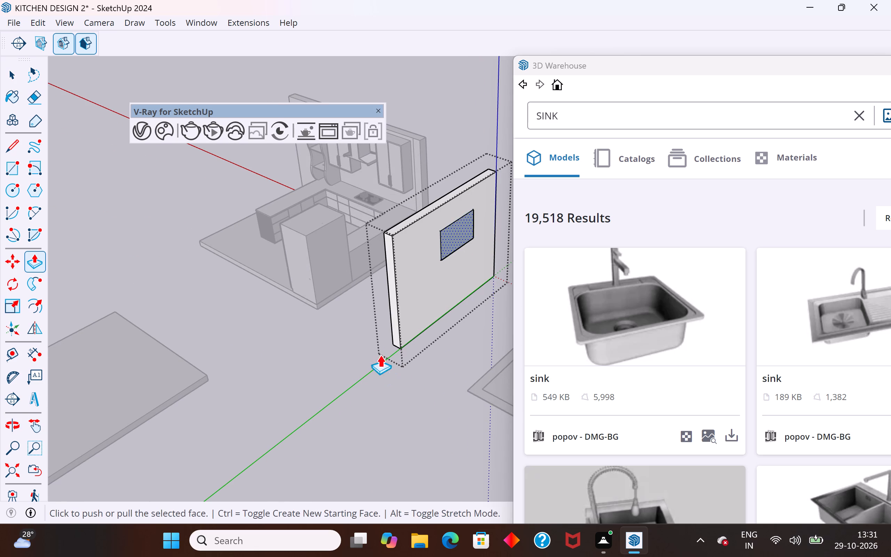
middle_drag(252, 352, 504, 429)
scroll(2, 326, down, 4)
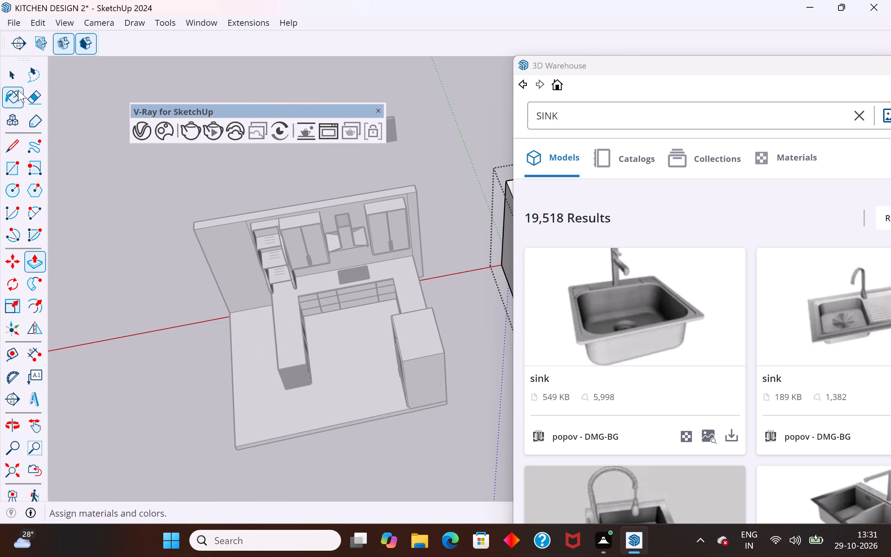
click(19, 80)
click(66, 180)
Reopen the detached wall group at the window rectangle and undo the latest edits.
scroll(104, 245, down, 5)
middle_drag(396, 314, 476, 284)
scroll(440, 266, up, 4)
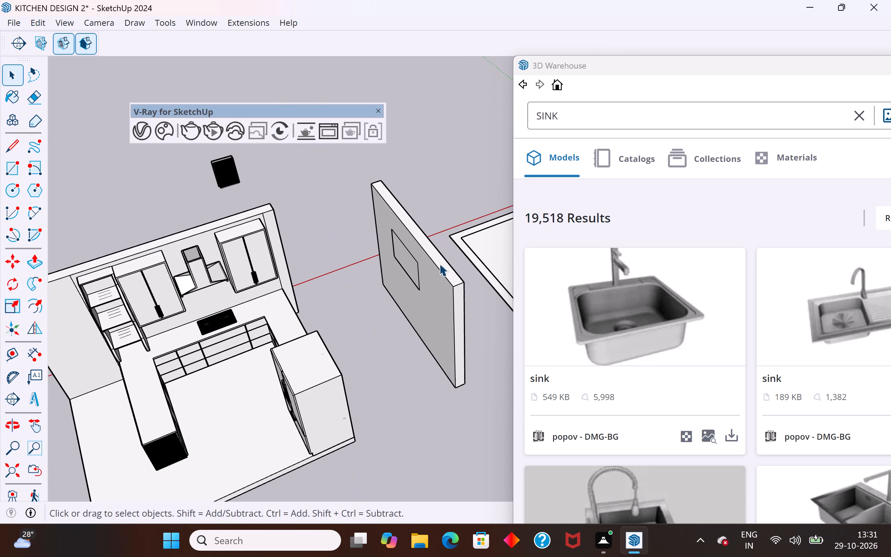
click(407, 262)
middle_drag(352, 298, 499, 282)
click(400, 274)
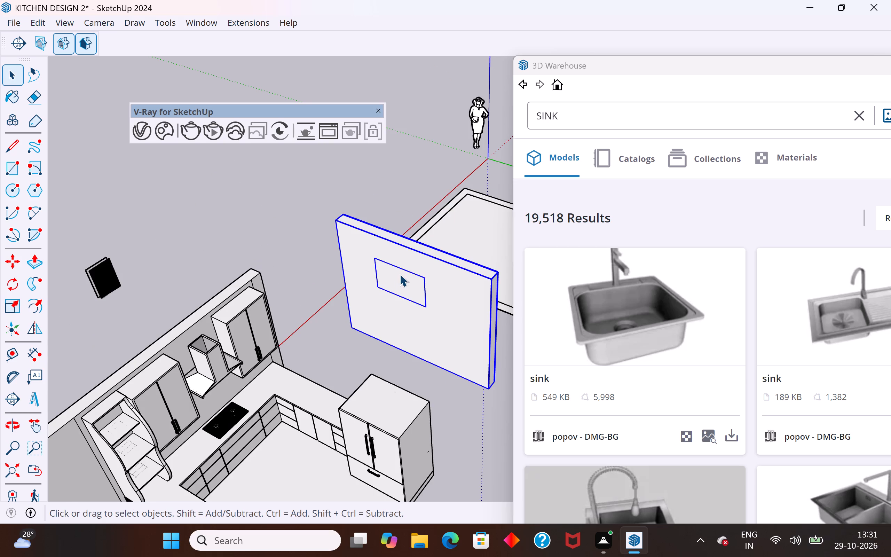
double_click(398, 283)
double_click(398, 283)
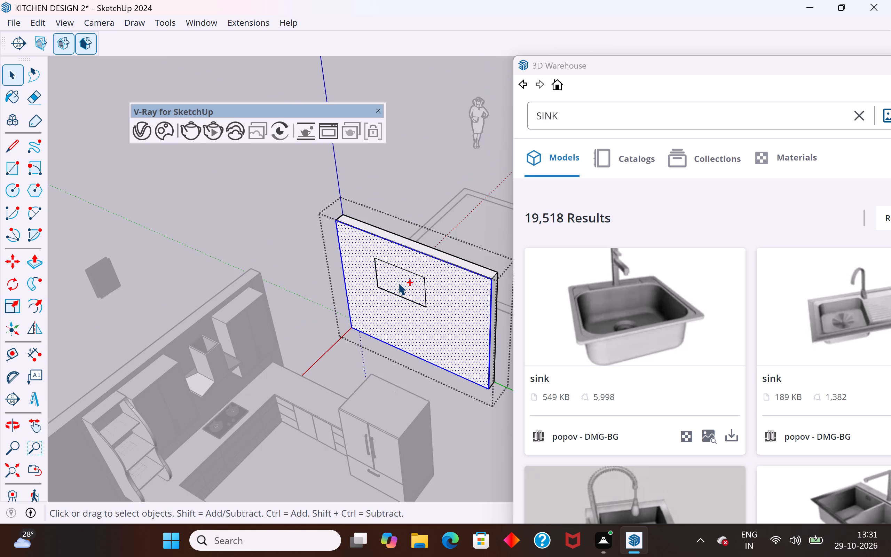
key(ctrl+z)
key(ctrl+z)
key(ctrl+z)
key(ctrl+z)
Examine the detached wall and its window outline together with the whole kitchen layout from several angles.
middle_drag(436, 321, 229, 275)
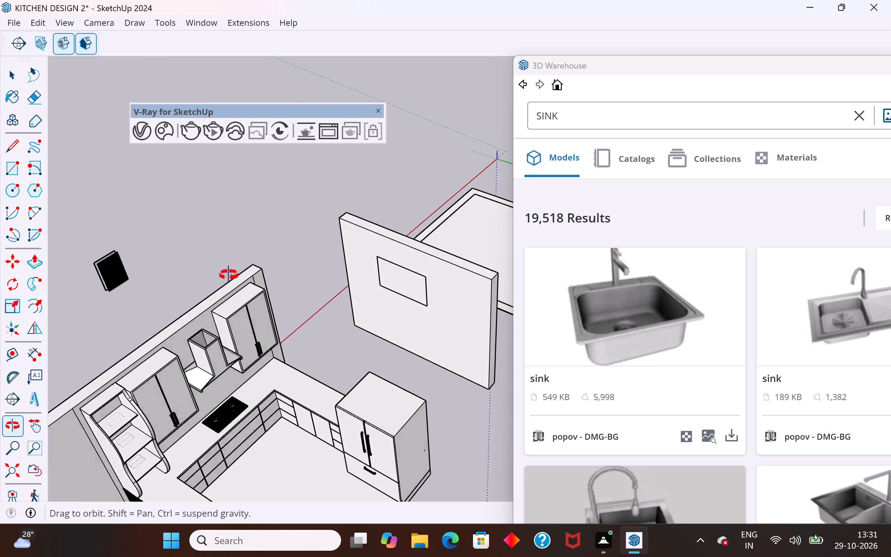
middle_drag(229, 275, 0, 242)
scroll(204, 301, down, 6)
middle_drag(376, 330, 527, 355)
scroll(267, 286, down, 5)
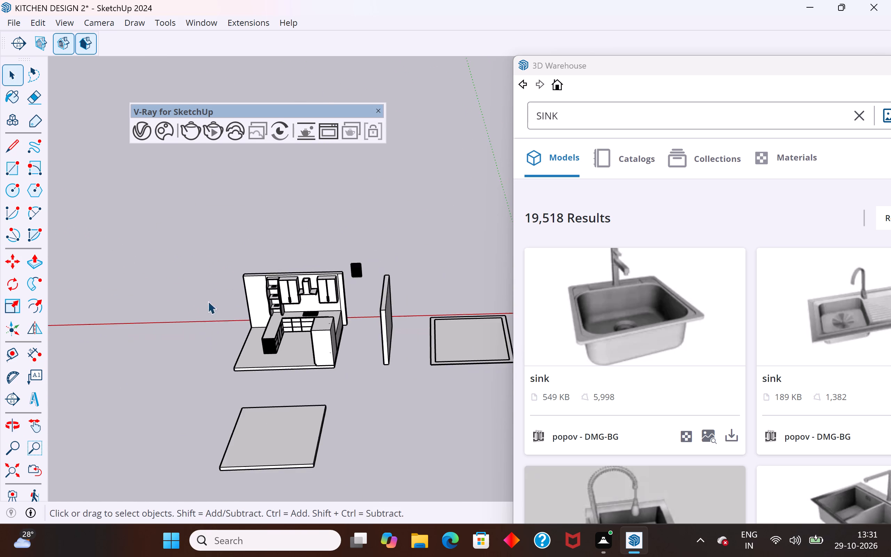
middle_drag(221, 359, 555, 385)
scroll(84, 248, down, 6)
middle_drag(400, 395, 445, 309)
scroll(441, 303, up, 1)
scroll(152, 284, down, 7)
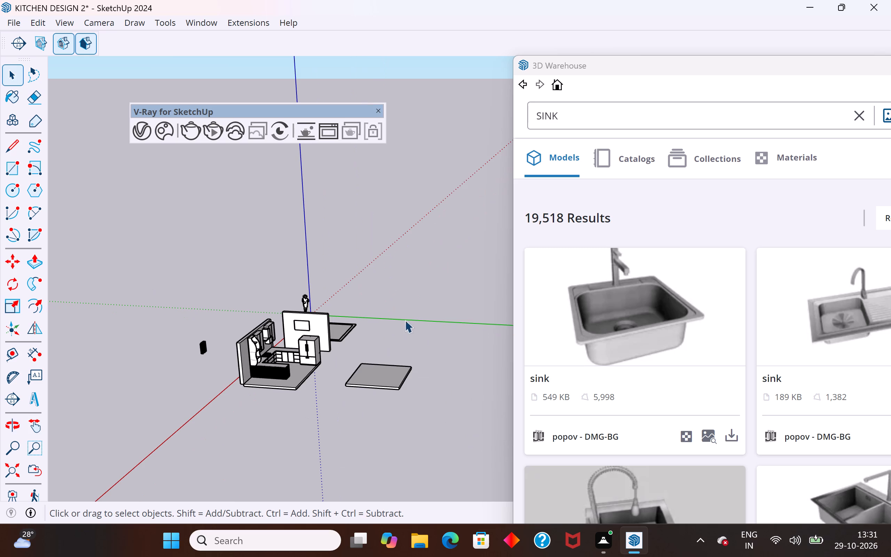
scroll(309, 329, up, 8)
scroll(280, 303, down, 4)
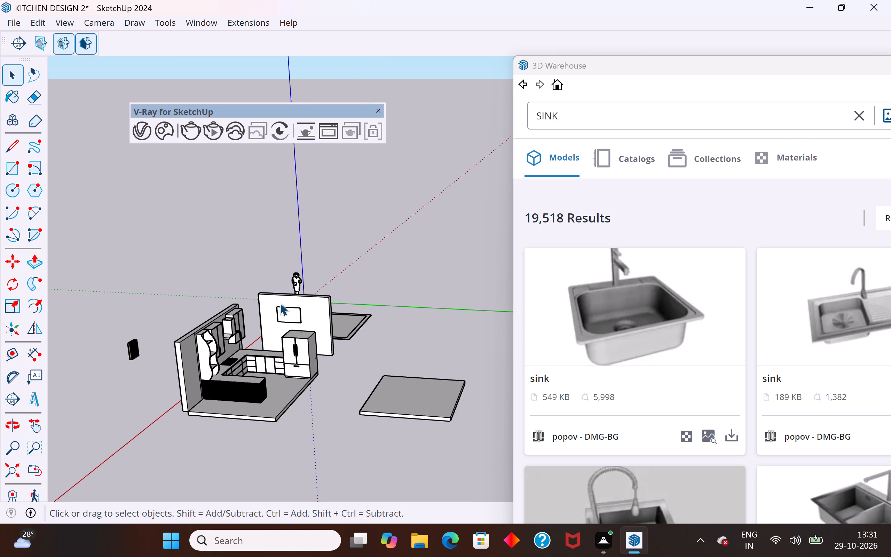
Load the 651 KB black single-bowl sink with faucet from the 3D Warehouse results and place it on open ground near the loose slabs.
scroll(602, 317, down, 3)
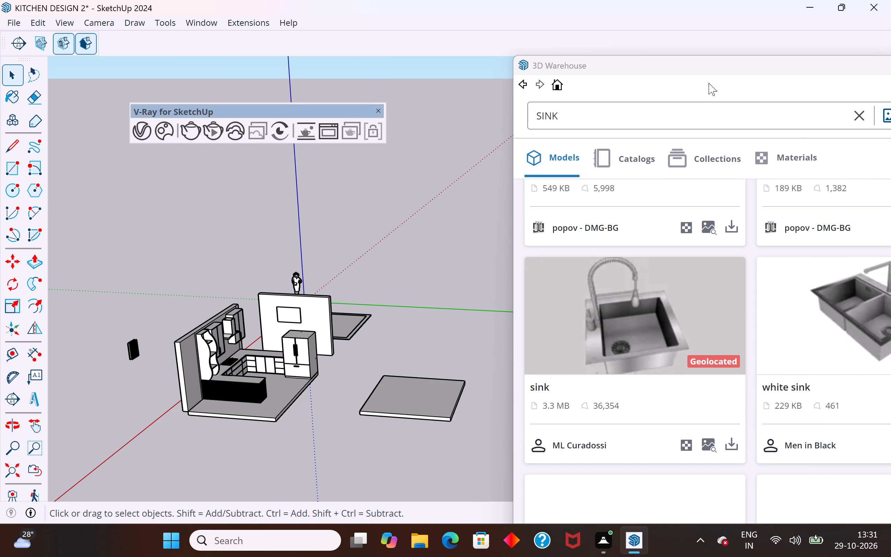
drag(714, 70, 488, 85)
scroll(539, 223, down, 3)
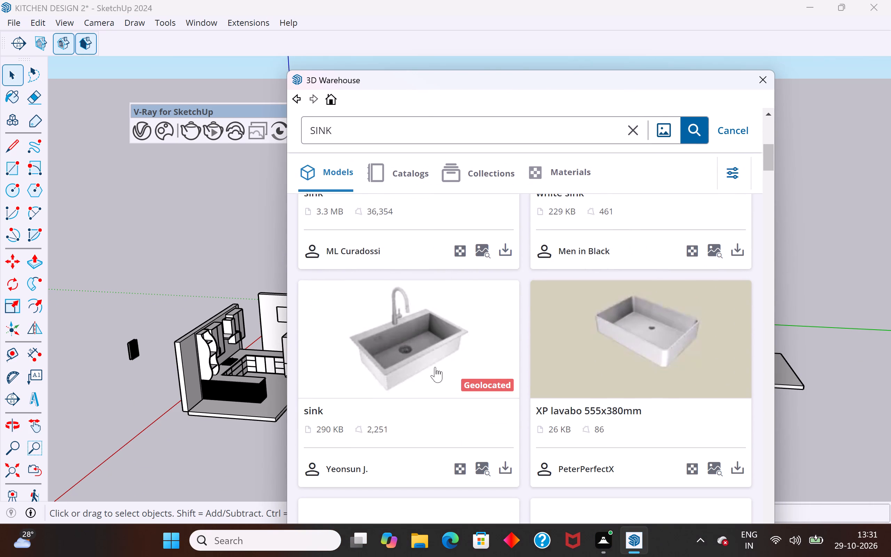
scroll(586, 332, down, 5)
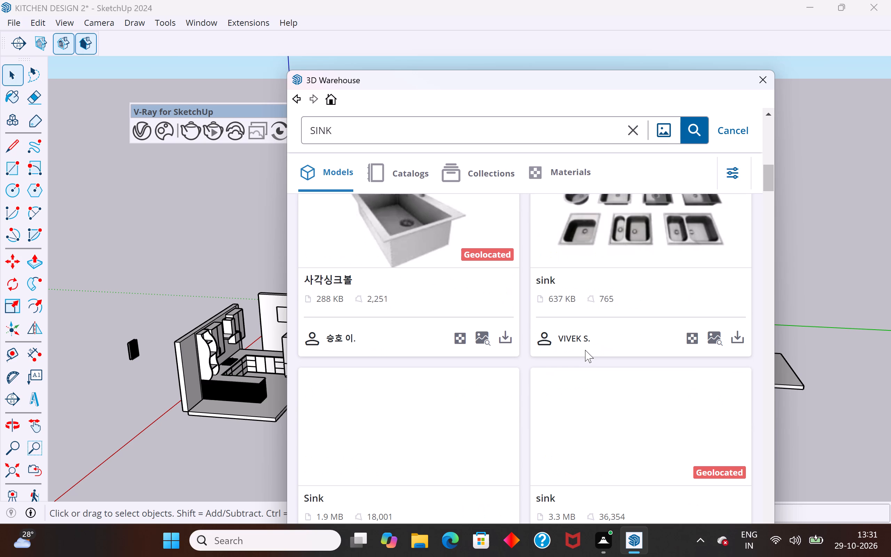
scroll(585, 350, down, 2)
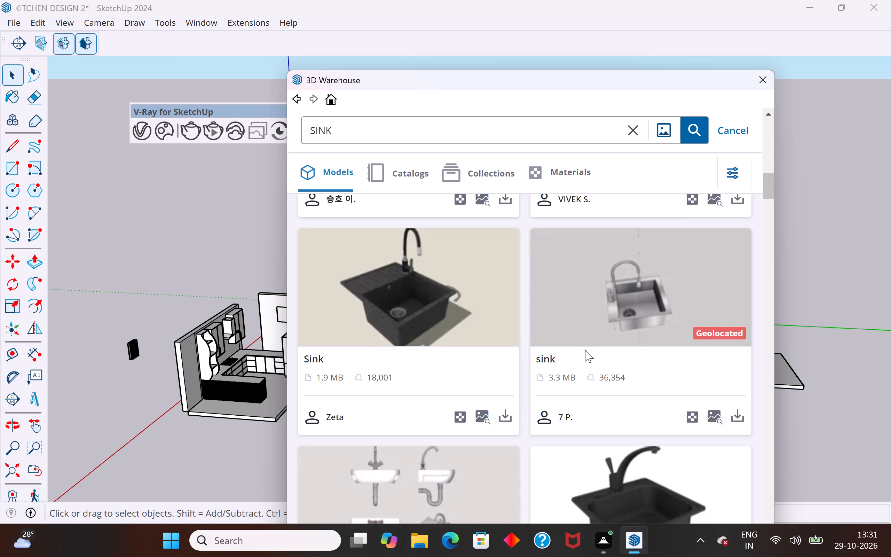
scroll(585, 350, down, 3)
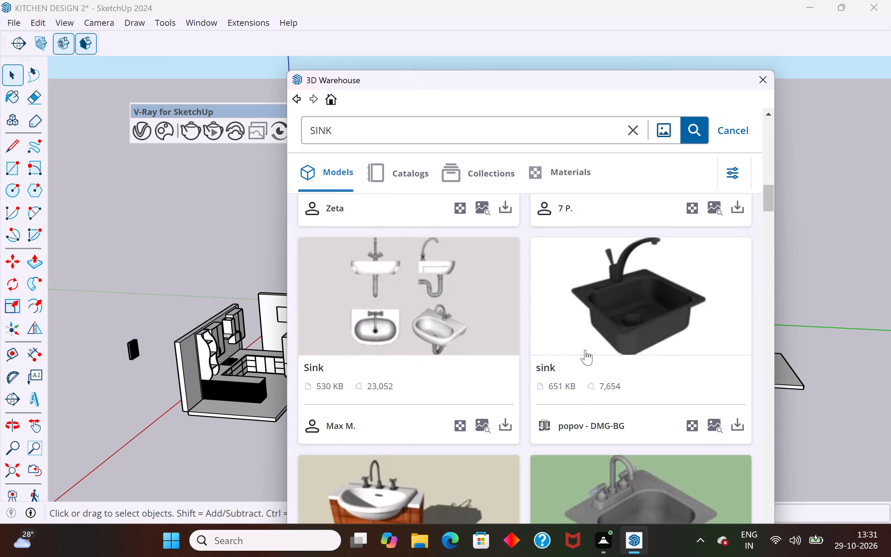
click(743, 423)
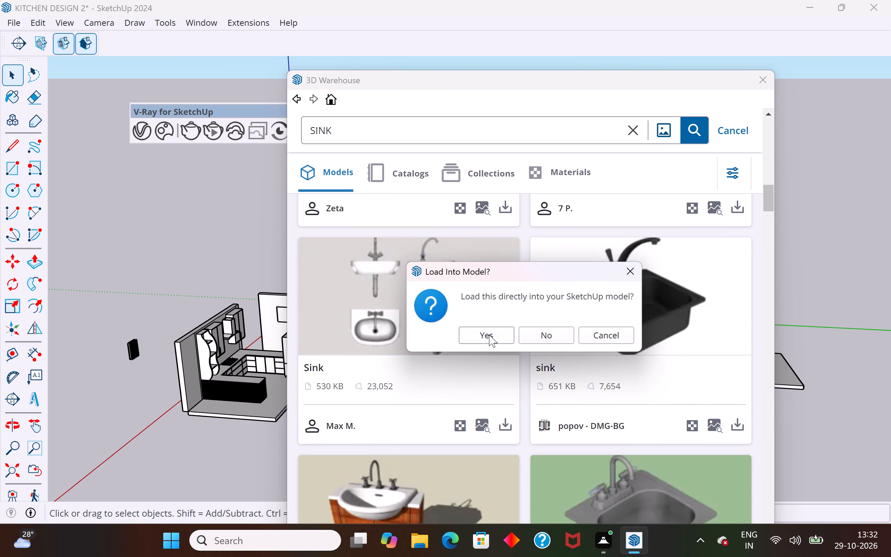
click(489, 335)
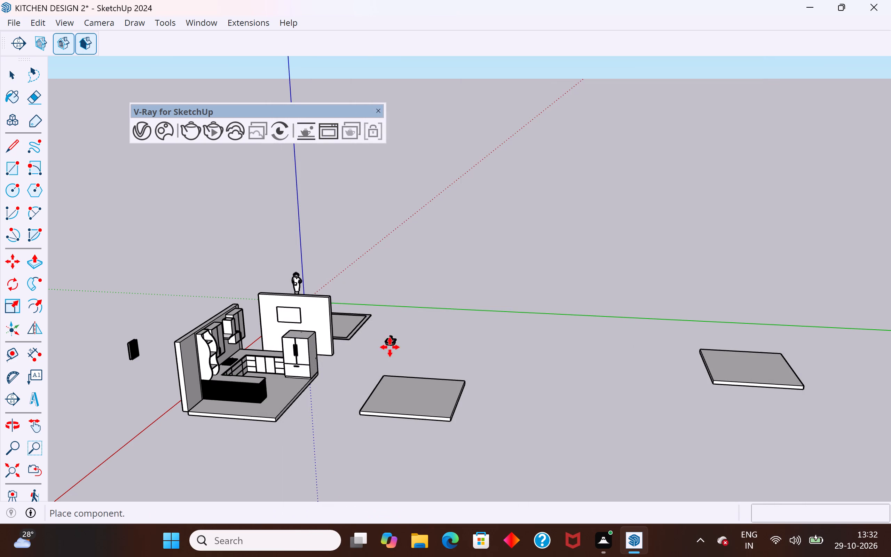
click(468, 355)
click(15, 79)
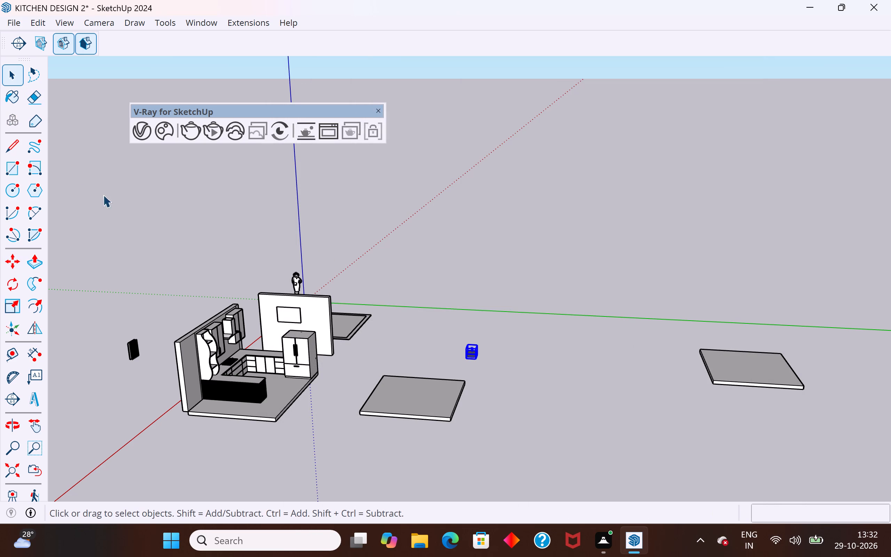
click(115, 206)
Delete the face inside the window outline within the detached wall group, and leave the group.
scroll(321, 320, up, 9)
triple_click(308, 301)
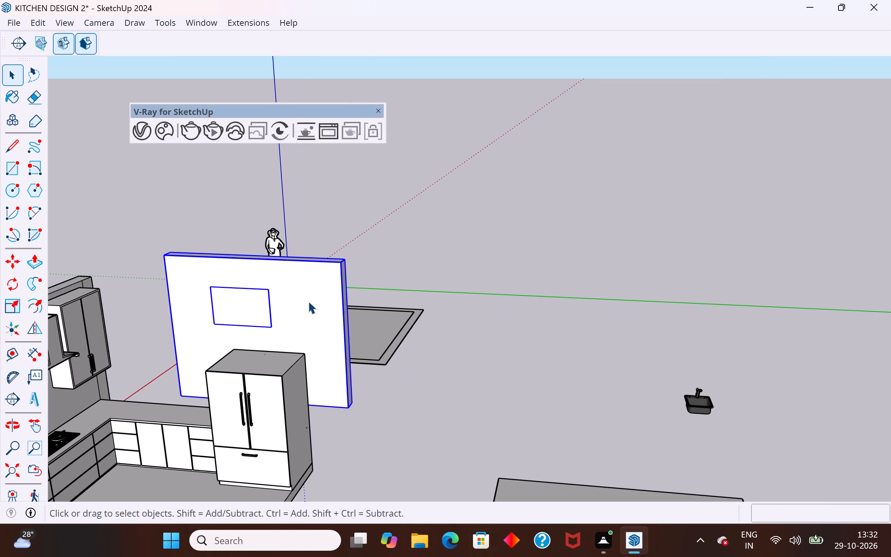
click(234, 313)
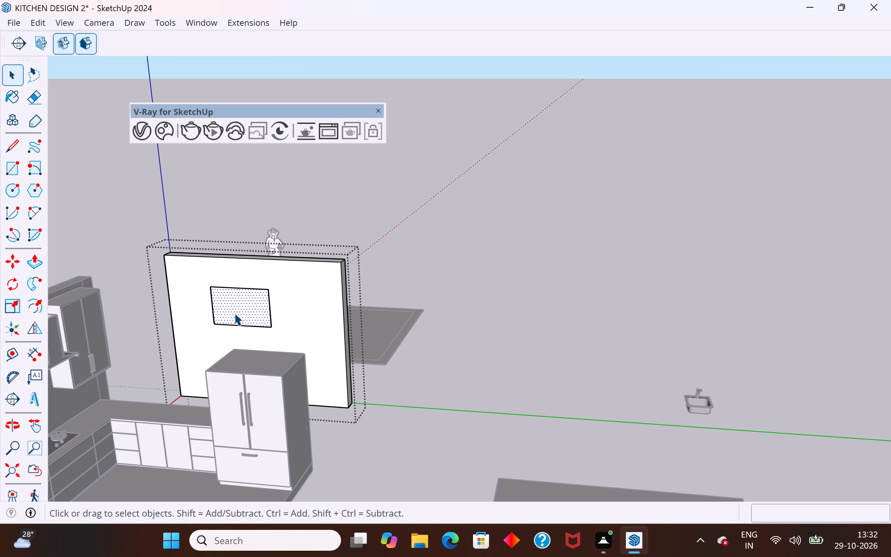
key(Delete)
click(234, 313)
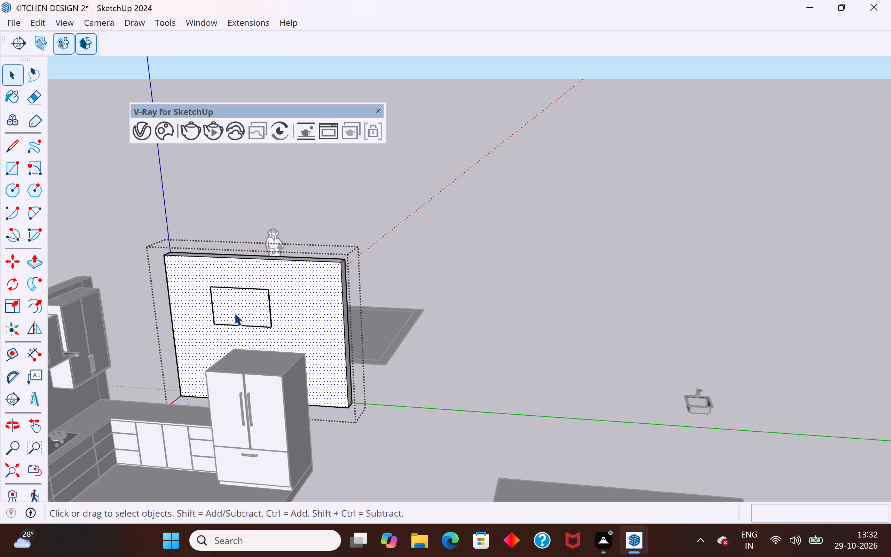
click(581, 233)
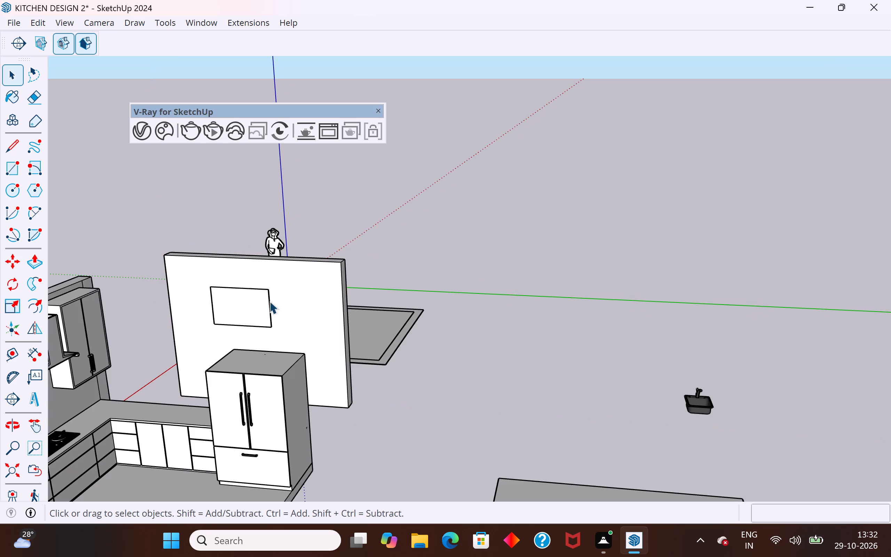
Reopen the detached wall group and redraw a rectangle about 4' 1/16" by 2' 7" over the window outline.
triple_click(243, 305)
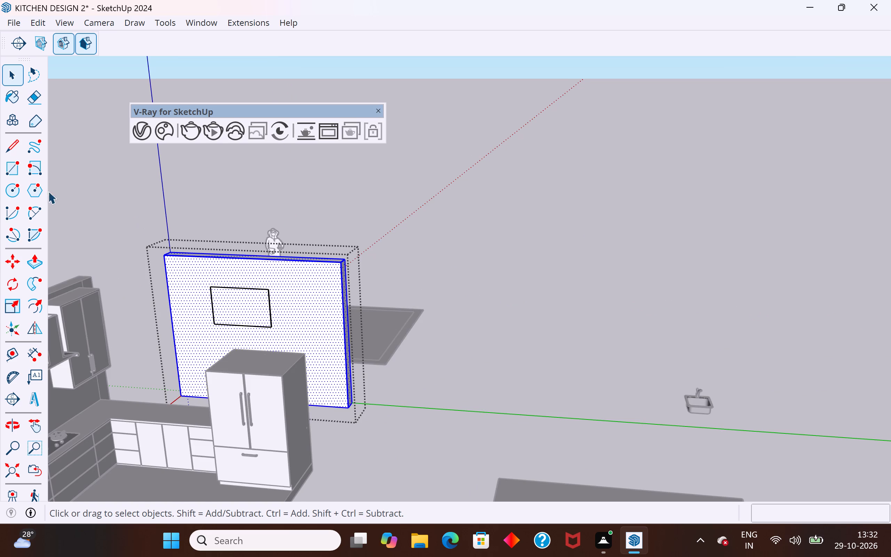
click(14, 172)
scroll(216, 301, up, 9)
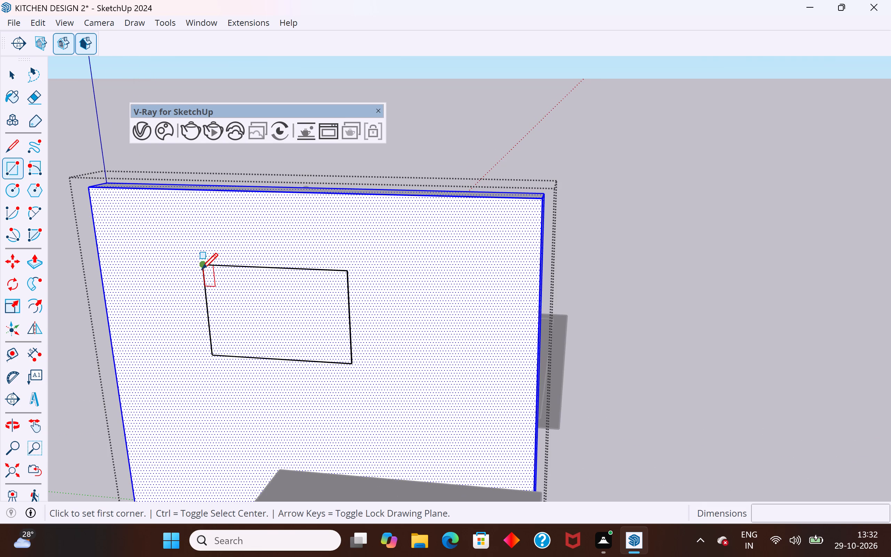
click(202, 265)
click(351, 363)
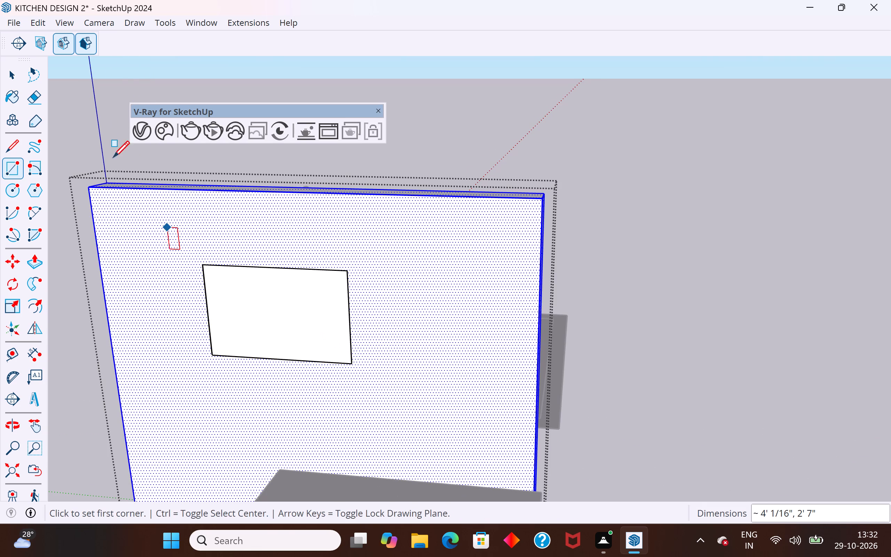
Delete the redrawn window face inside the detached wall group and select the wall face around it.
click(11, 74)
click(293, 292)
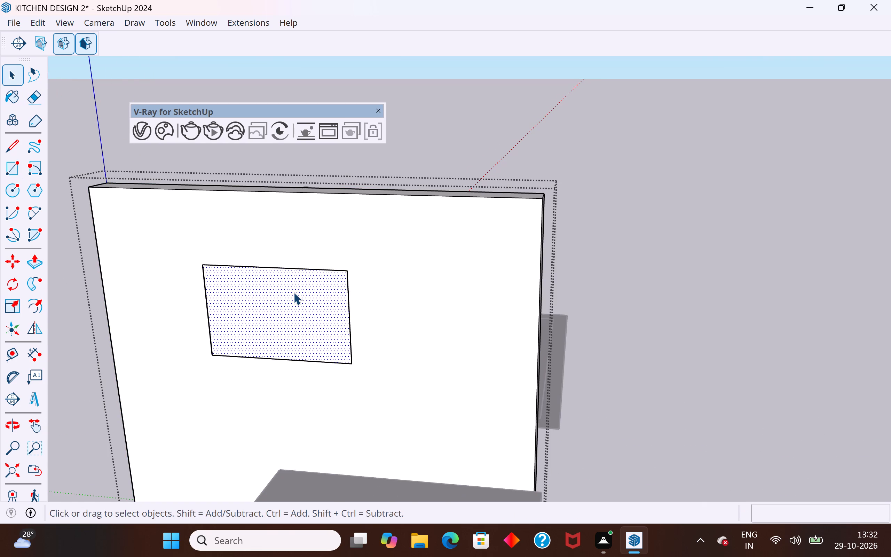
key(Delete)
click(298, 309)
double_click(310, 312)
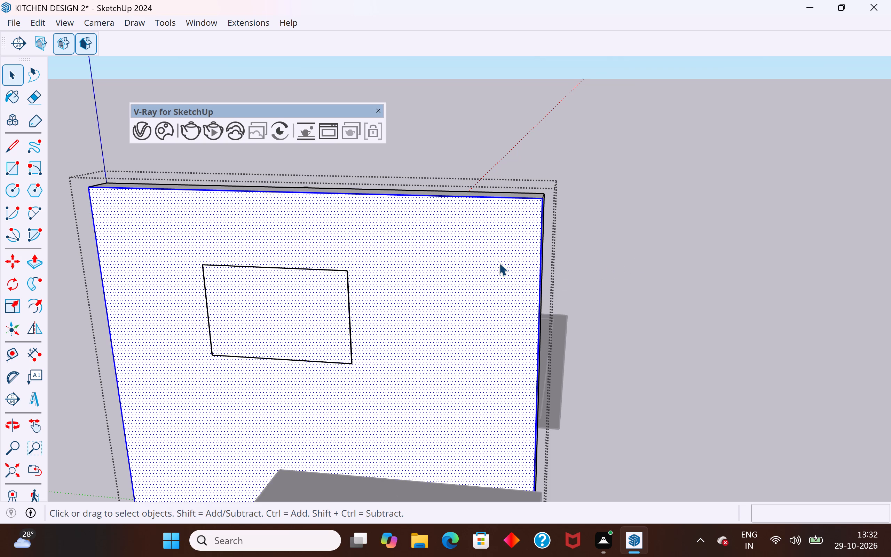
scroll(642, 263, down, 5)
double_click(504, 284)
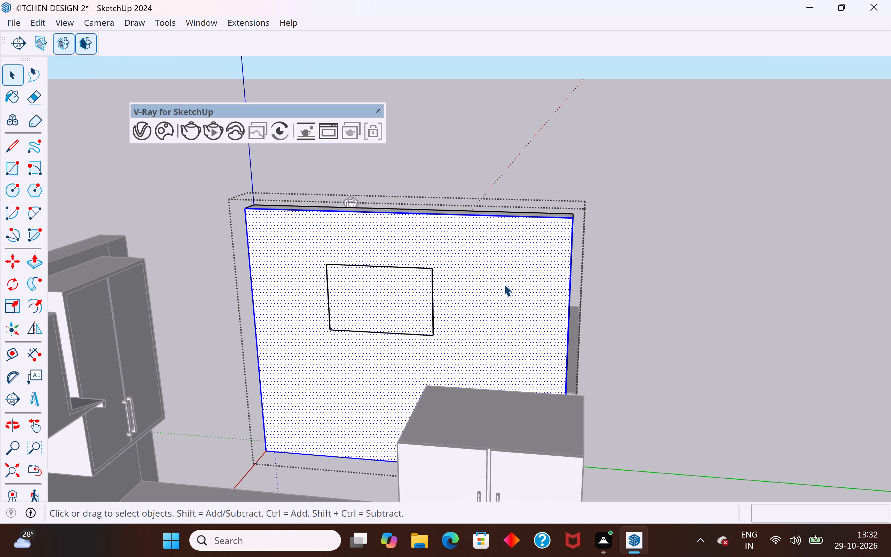
Leave the wall group and explode the detached wall into loose geometry.
middle_drag(718, 262, 592, 307)
scroll(592, 307, down, 1)
click(798, 295)
click(597, 253)
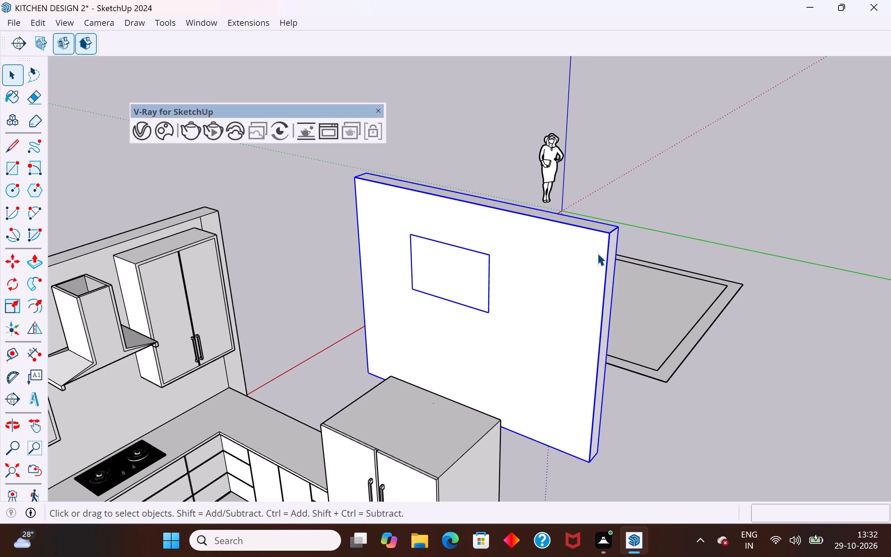
right_click(597, 253)
click(637, 97)
click(657, 142)
click(456, 281)
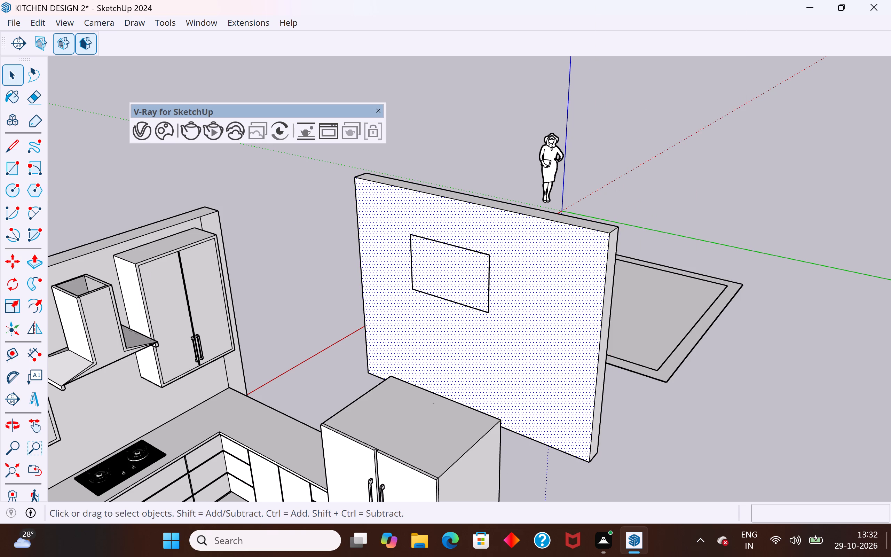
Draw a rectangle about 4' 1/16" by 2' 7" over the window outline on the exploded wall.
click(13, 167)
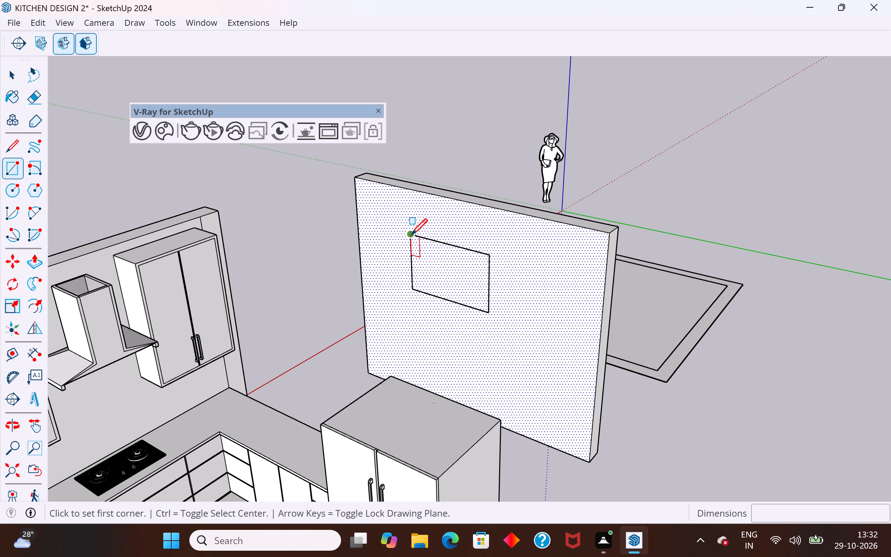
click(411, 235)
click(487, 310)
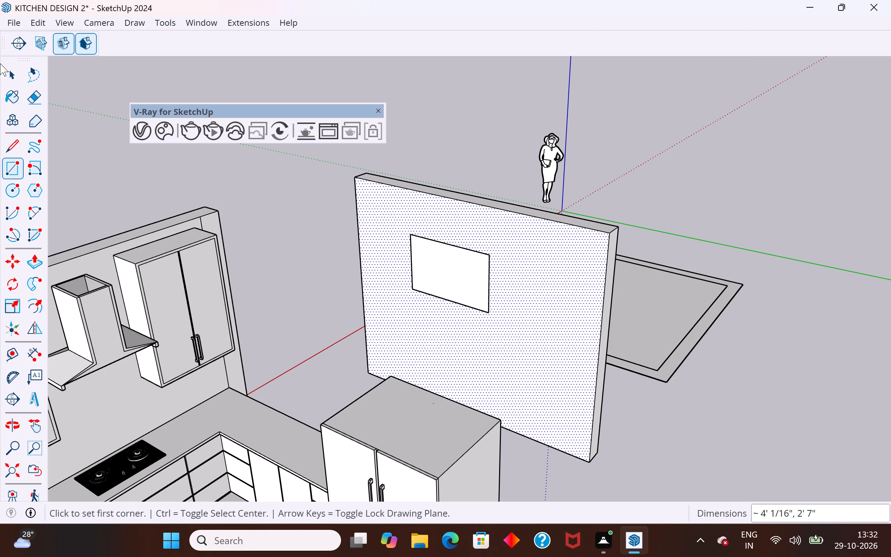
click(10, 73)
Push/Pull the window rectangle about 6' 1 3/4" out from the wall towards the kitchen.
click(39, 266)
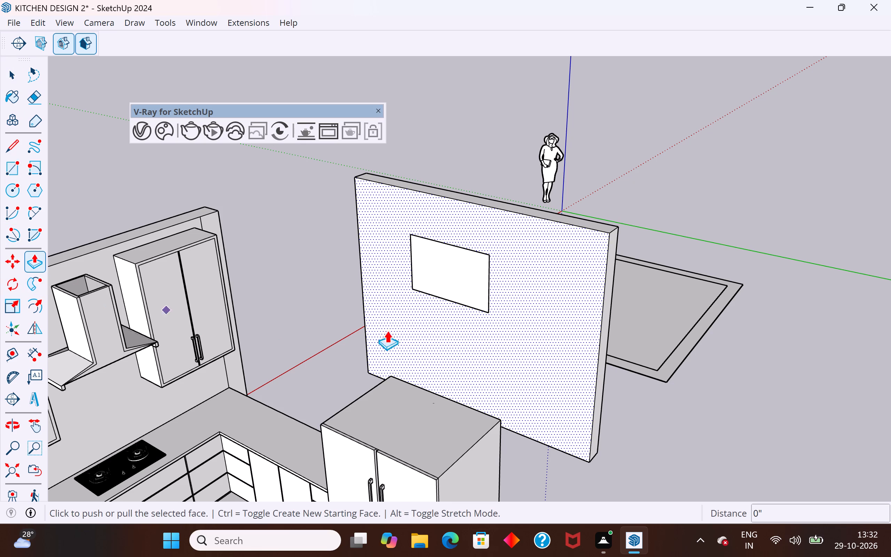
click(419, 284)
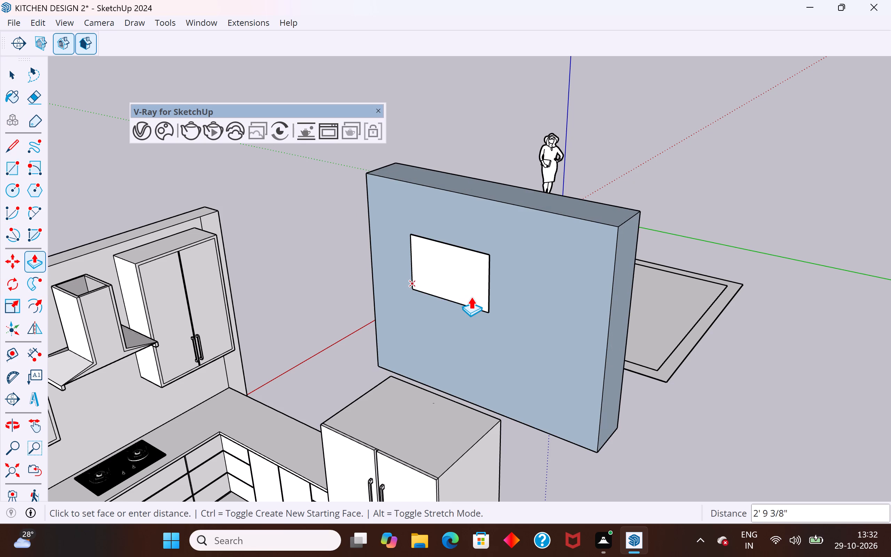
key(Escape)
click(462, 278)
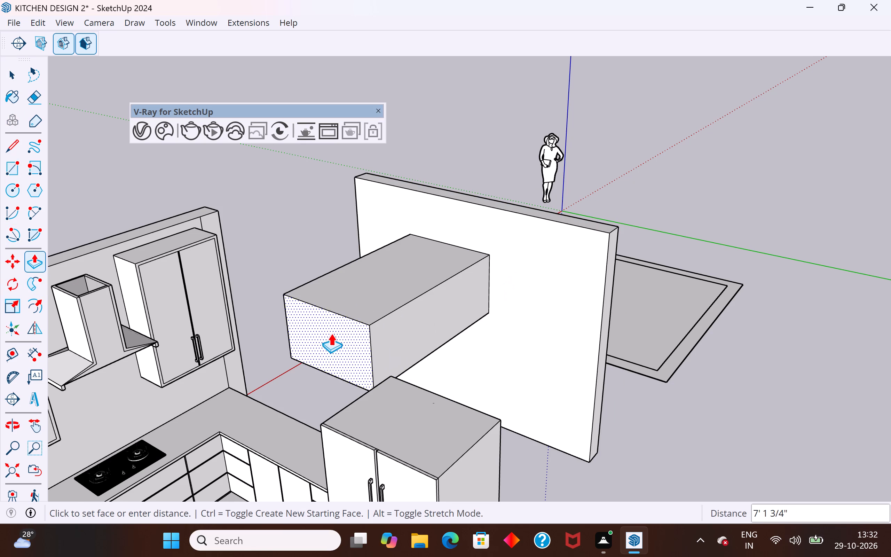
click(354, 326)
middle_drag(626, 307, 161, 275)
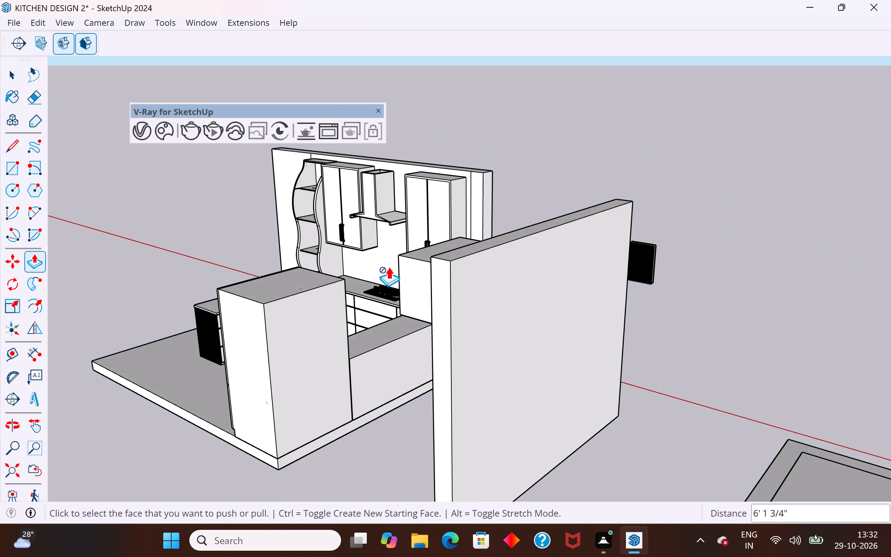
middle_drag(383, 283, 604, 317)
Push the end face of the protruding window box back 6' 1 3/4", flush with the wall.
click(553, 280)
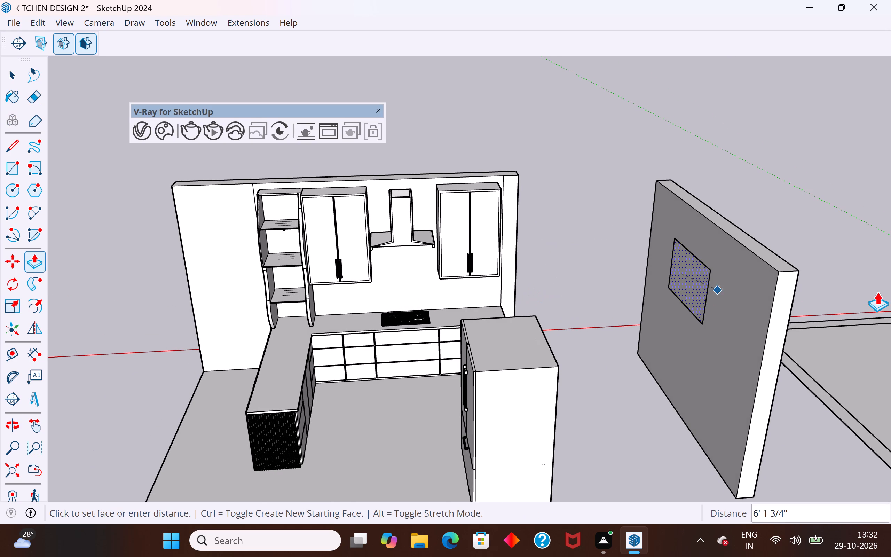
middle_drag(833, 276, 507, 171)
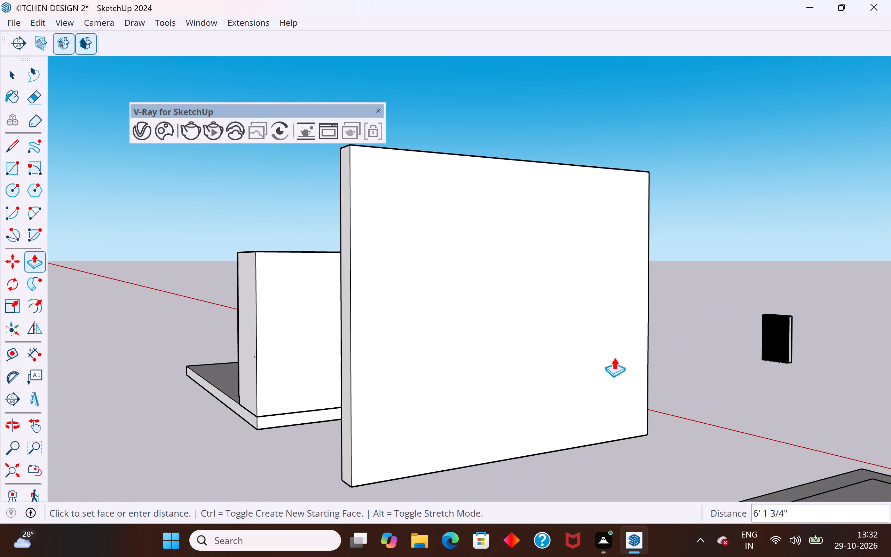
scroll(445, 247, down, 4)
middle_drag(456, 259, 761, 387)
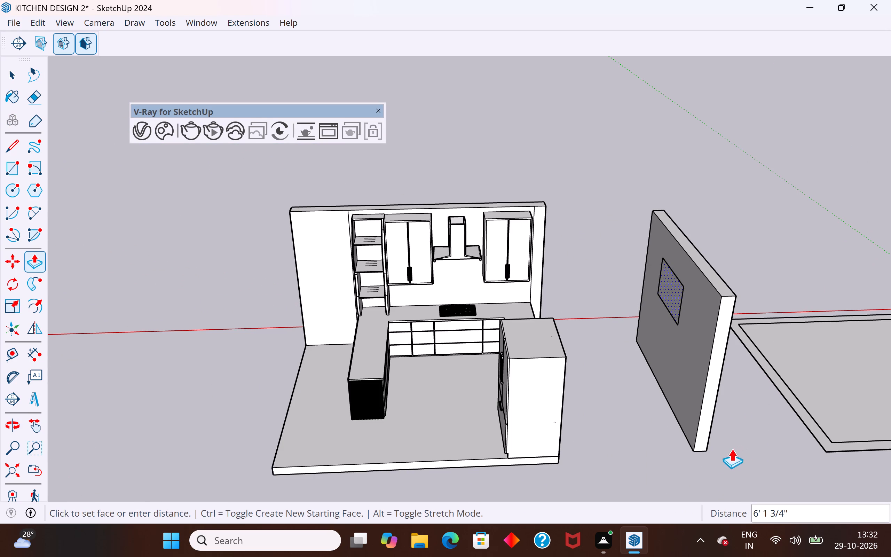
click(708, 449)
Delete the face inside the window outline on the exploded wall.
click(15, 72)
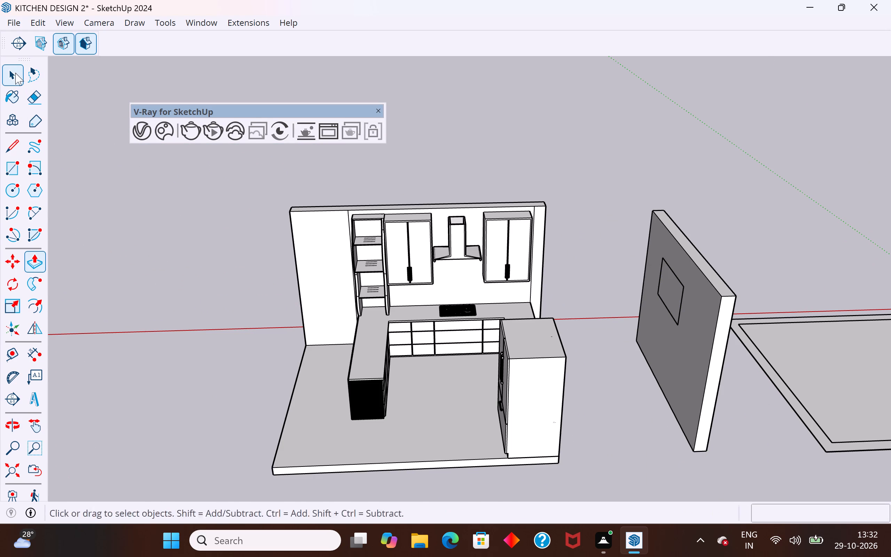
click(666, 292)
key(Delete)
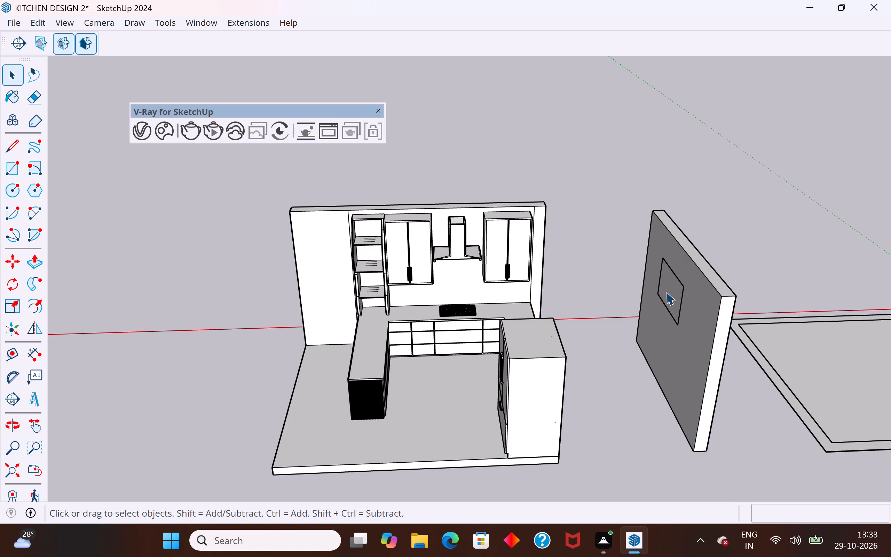
Delete the kitchen-side face of the detached wall around the window outline.
middle_drag(657, 327, 764, 369)
click(654, 244)
double_click(655, 252)
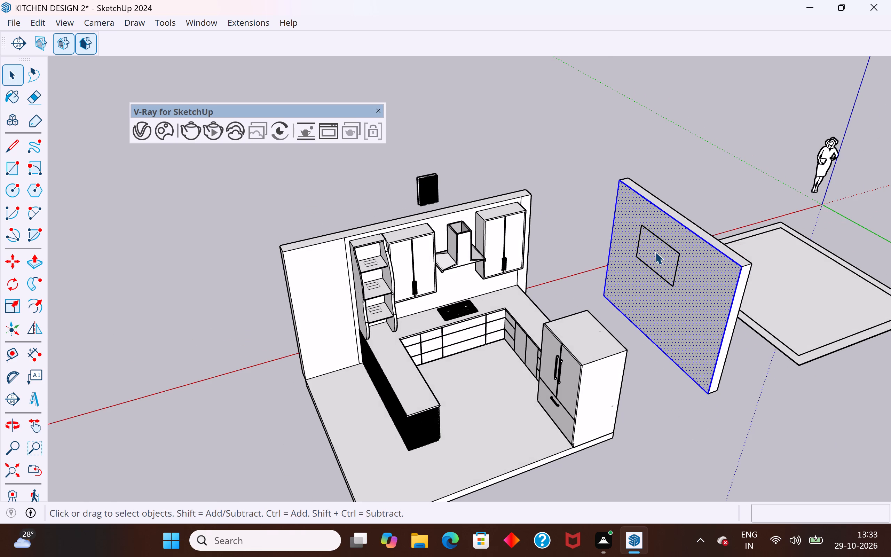
right_click(655, 252)
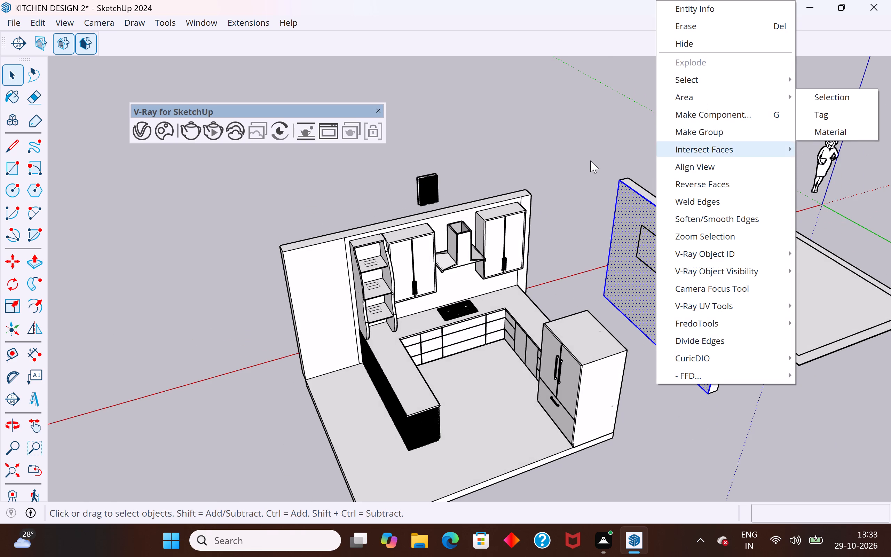
click(594, 141)
click(661, 263)
key(Delete)
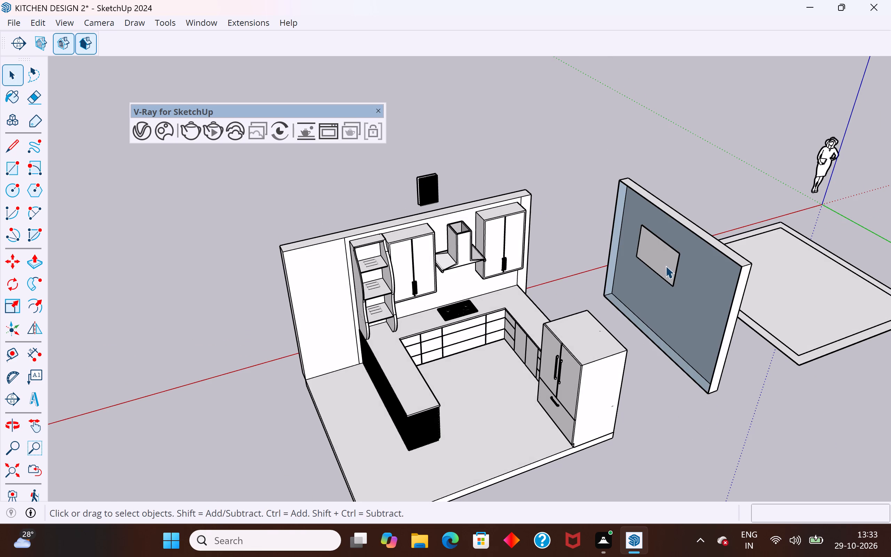
Delete the remaining face inside the window outline and check the wall from the side.
click(665, 264)
key(Delete)
middle_drag(687, 267, 570, 226)
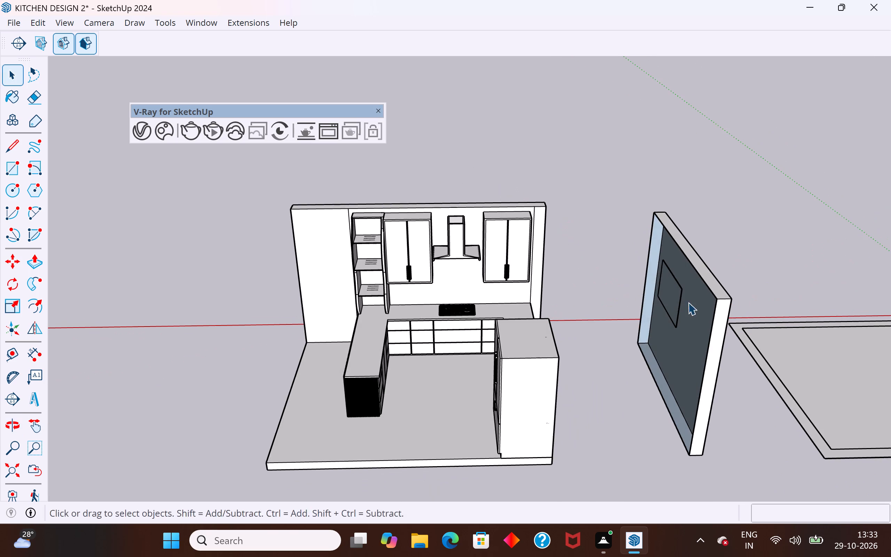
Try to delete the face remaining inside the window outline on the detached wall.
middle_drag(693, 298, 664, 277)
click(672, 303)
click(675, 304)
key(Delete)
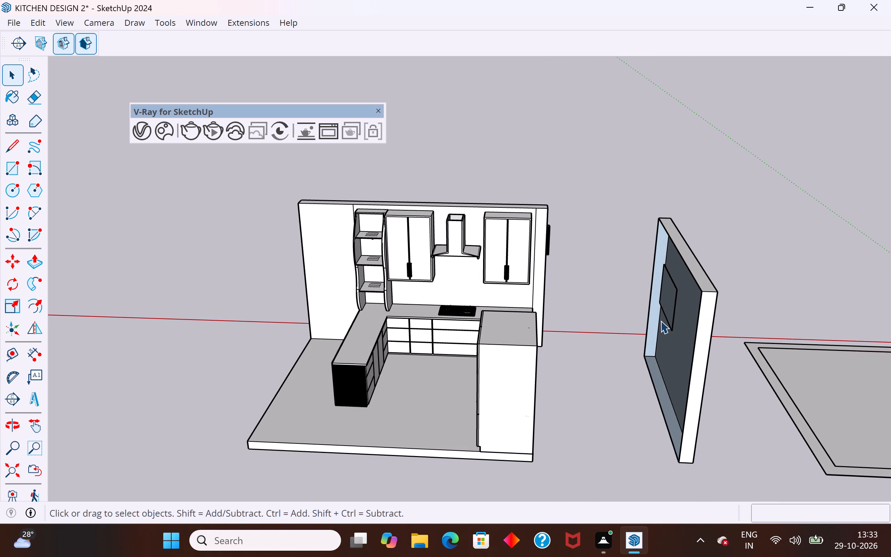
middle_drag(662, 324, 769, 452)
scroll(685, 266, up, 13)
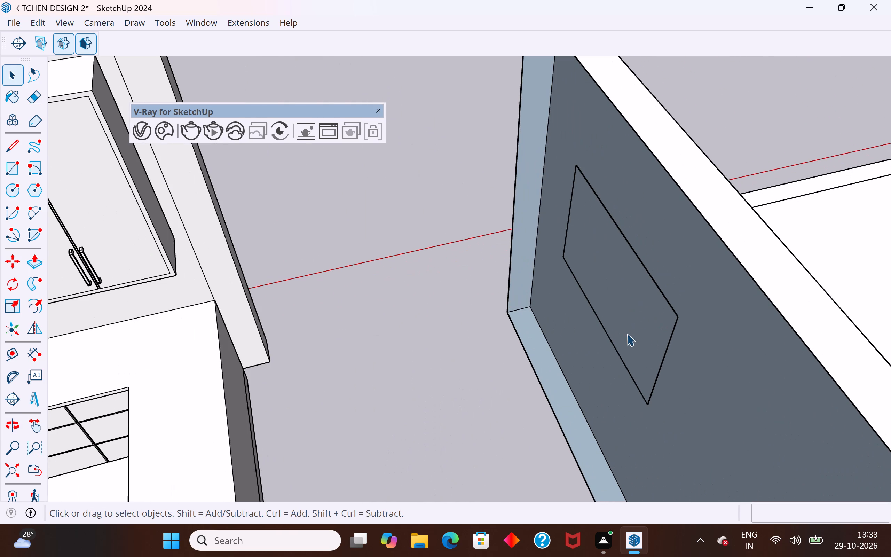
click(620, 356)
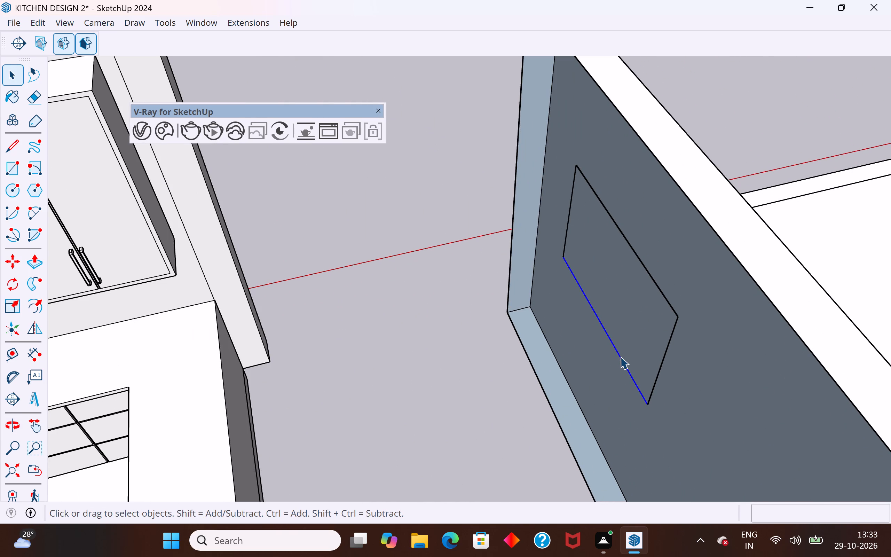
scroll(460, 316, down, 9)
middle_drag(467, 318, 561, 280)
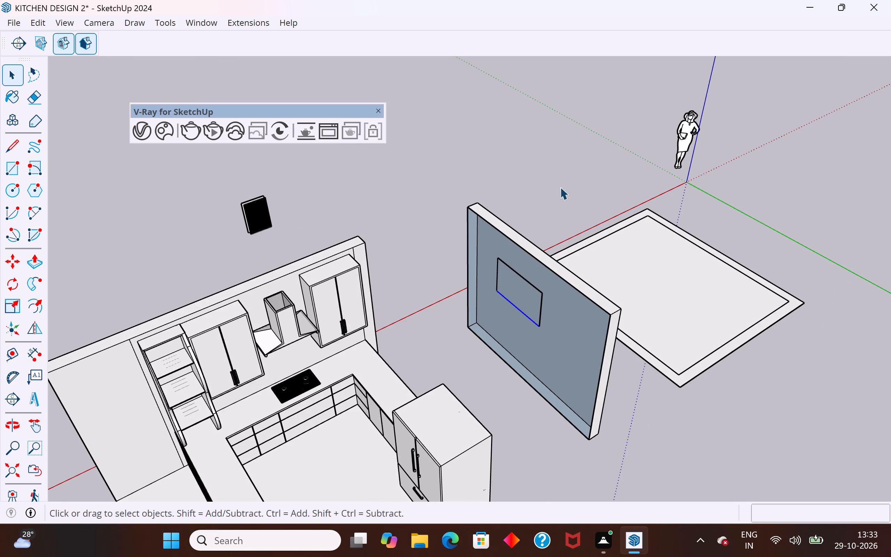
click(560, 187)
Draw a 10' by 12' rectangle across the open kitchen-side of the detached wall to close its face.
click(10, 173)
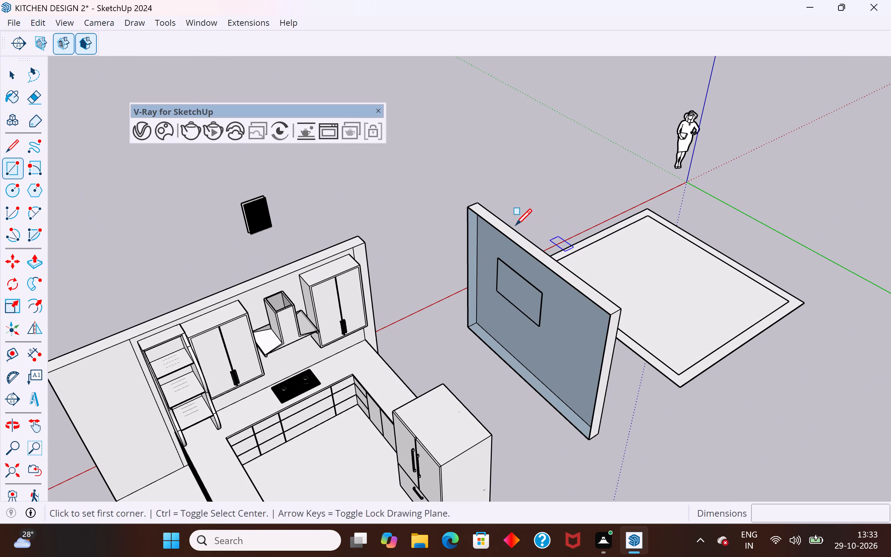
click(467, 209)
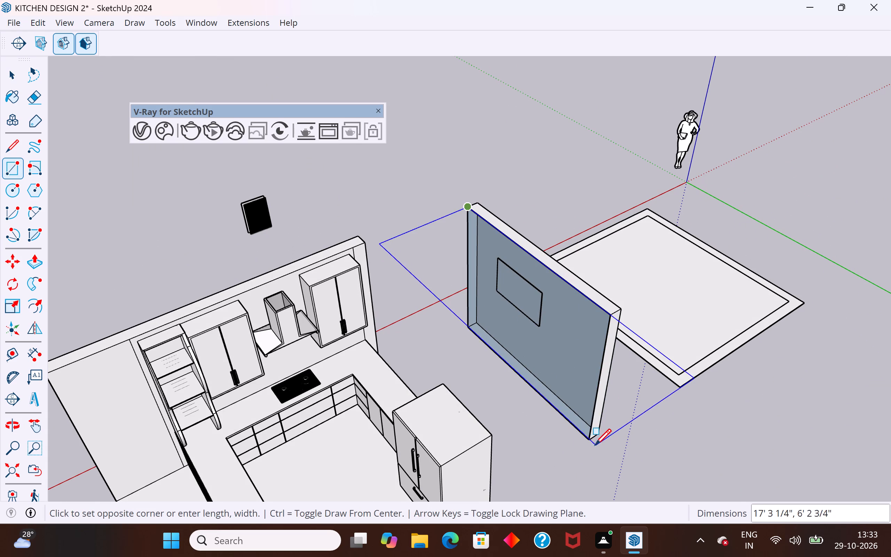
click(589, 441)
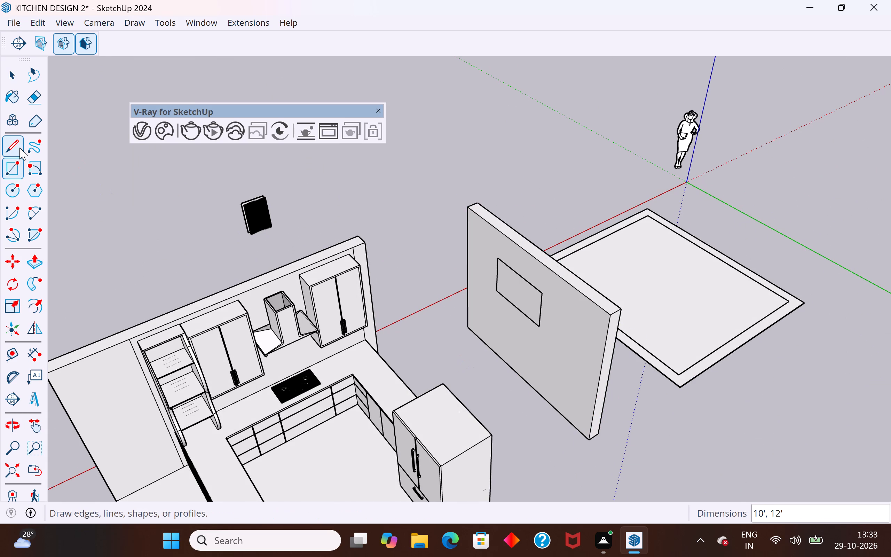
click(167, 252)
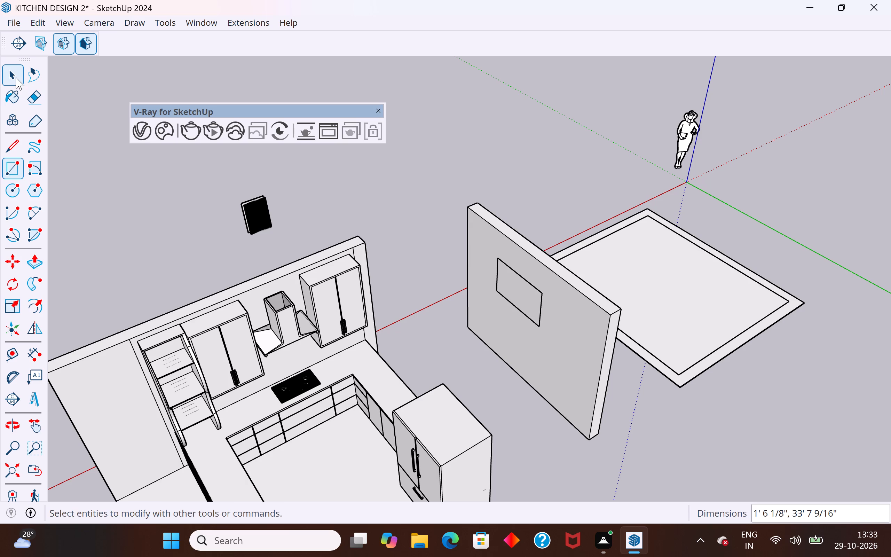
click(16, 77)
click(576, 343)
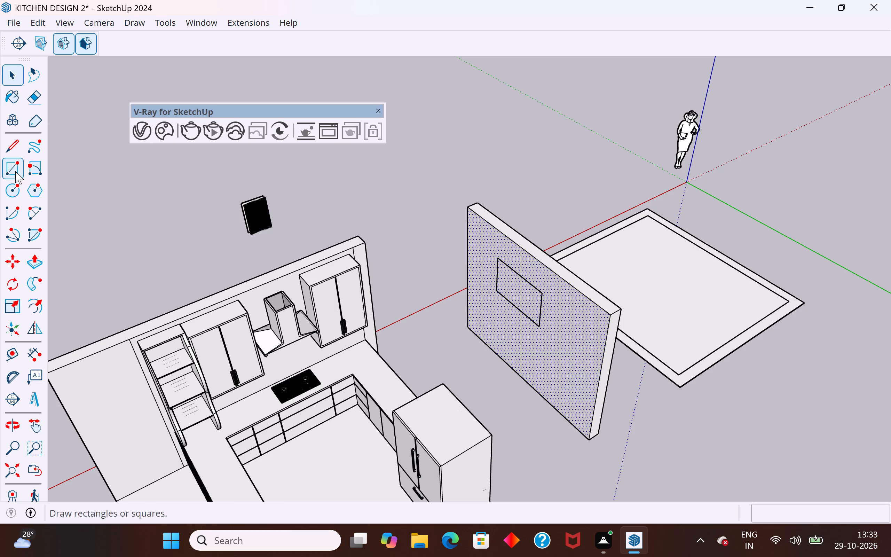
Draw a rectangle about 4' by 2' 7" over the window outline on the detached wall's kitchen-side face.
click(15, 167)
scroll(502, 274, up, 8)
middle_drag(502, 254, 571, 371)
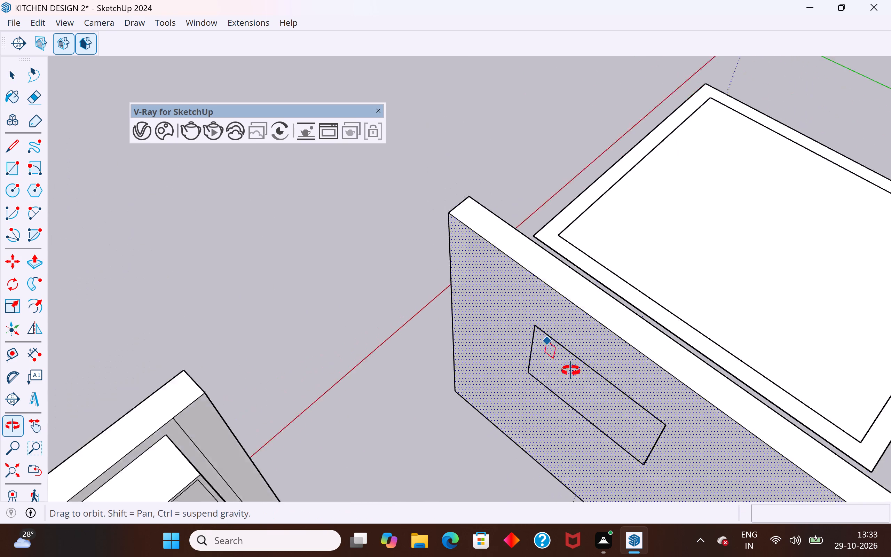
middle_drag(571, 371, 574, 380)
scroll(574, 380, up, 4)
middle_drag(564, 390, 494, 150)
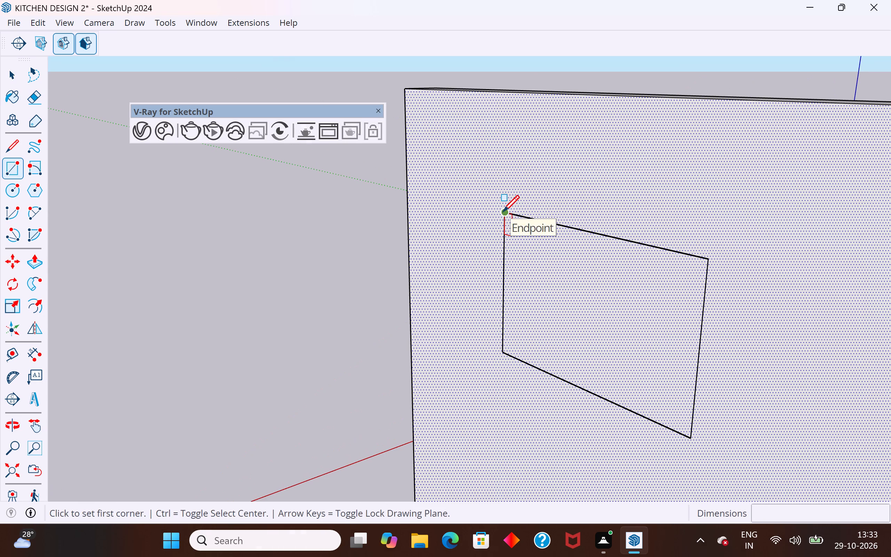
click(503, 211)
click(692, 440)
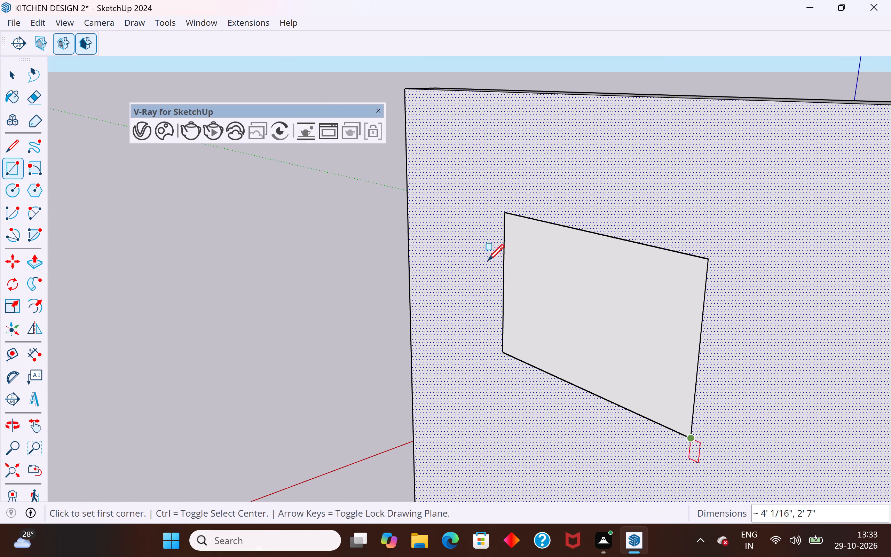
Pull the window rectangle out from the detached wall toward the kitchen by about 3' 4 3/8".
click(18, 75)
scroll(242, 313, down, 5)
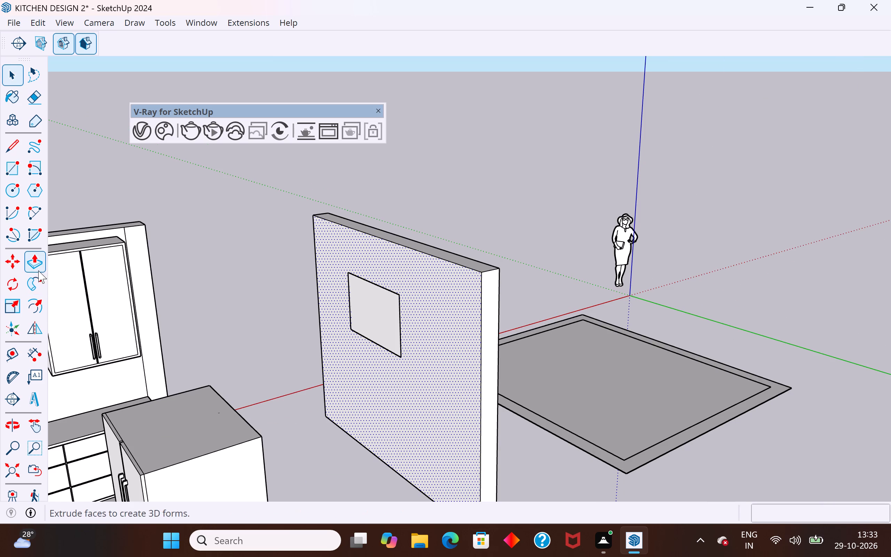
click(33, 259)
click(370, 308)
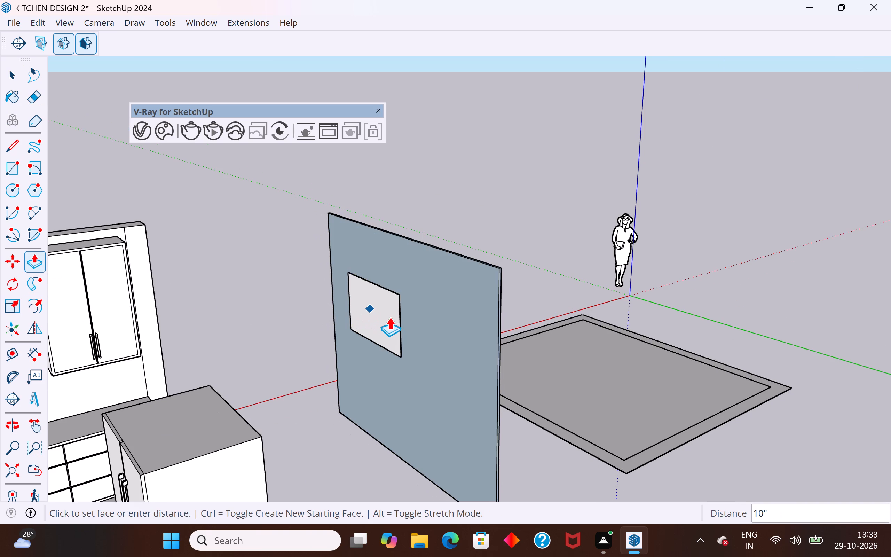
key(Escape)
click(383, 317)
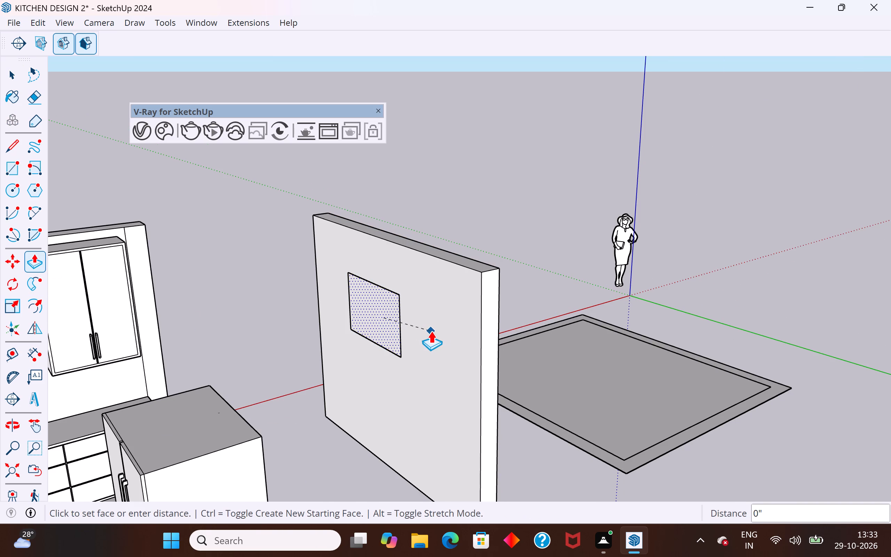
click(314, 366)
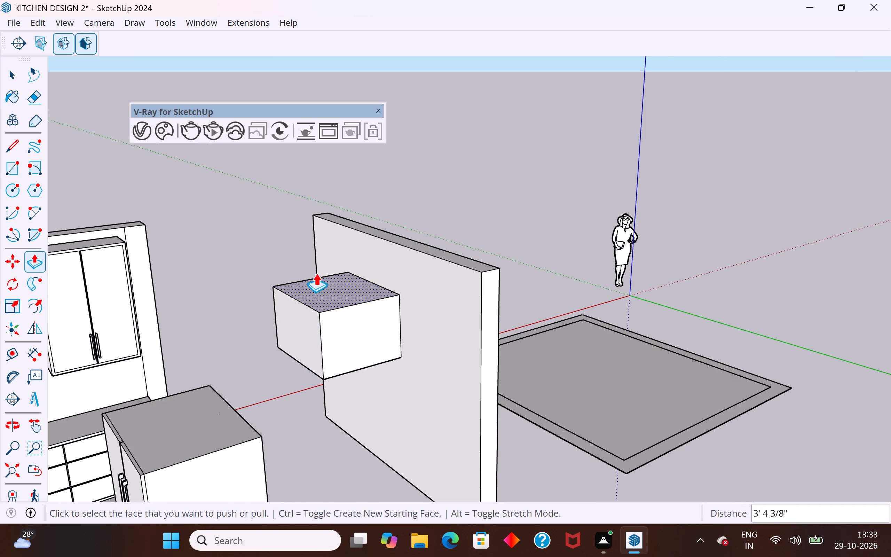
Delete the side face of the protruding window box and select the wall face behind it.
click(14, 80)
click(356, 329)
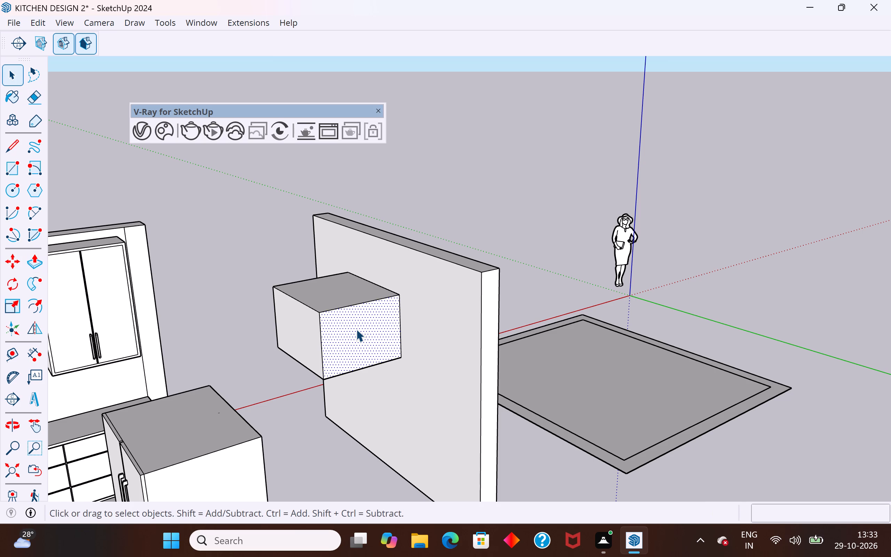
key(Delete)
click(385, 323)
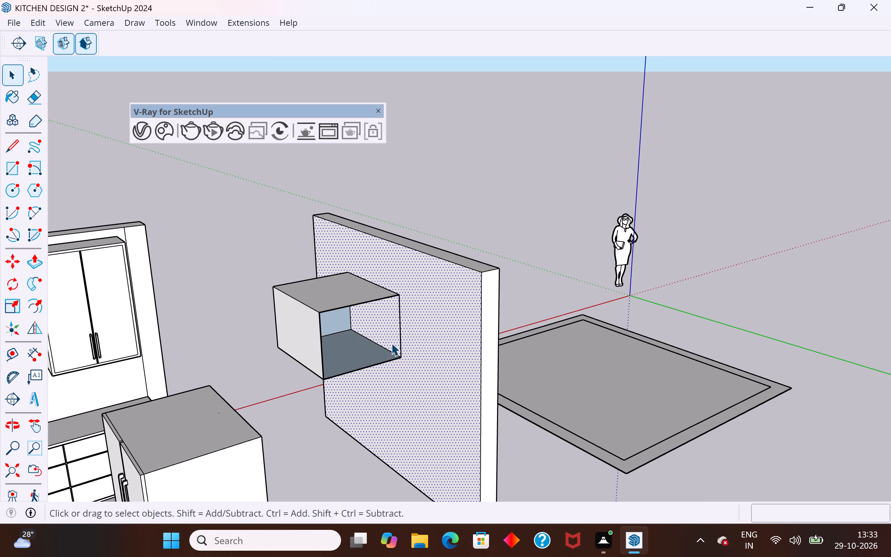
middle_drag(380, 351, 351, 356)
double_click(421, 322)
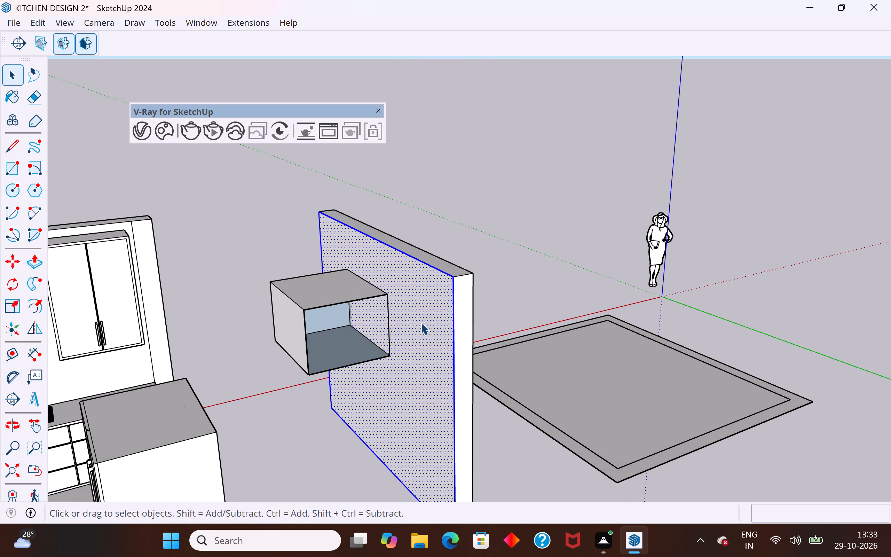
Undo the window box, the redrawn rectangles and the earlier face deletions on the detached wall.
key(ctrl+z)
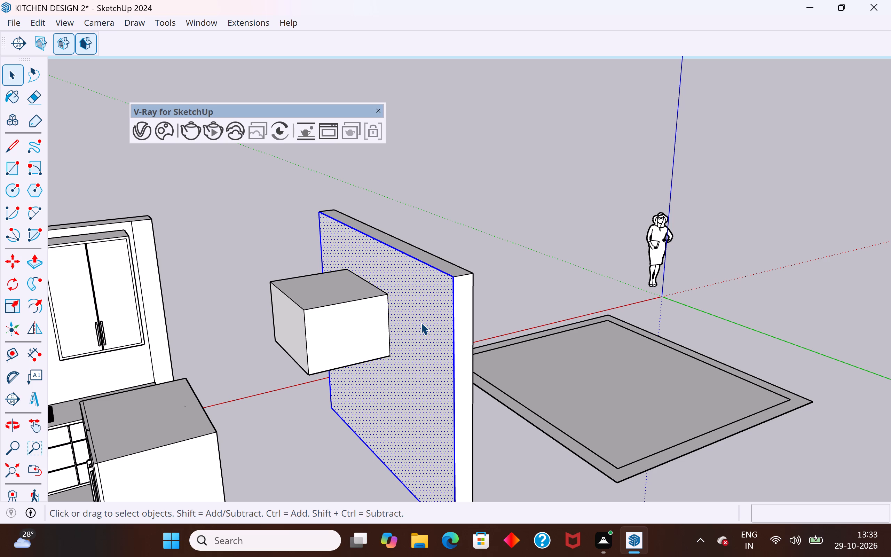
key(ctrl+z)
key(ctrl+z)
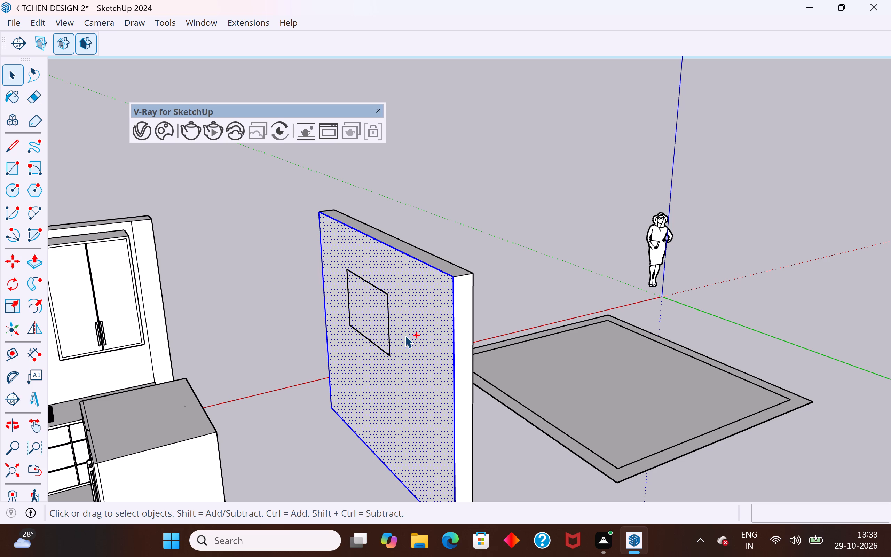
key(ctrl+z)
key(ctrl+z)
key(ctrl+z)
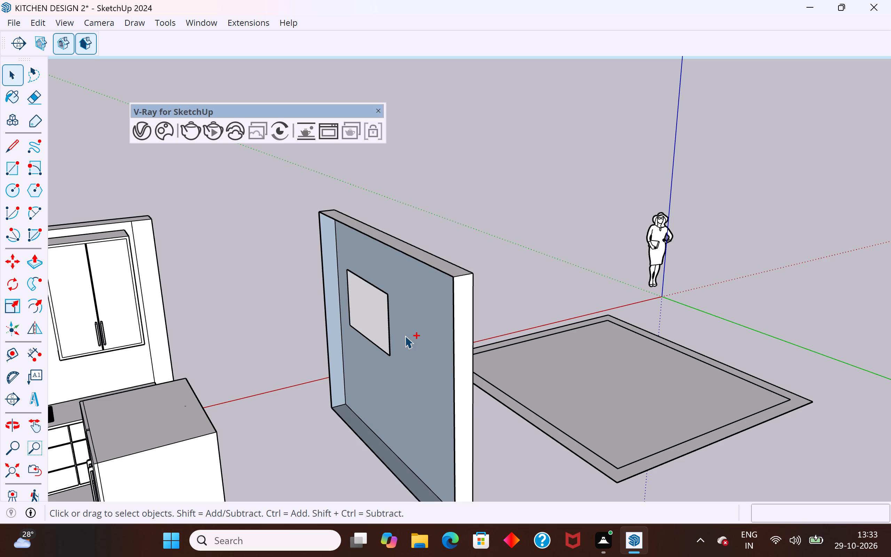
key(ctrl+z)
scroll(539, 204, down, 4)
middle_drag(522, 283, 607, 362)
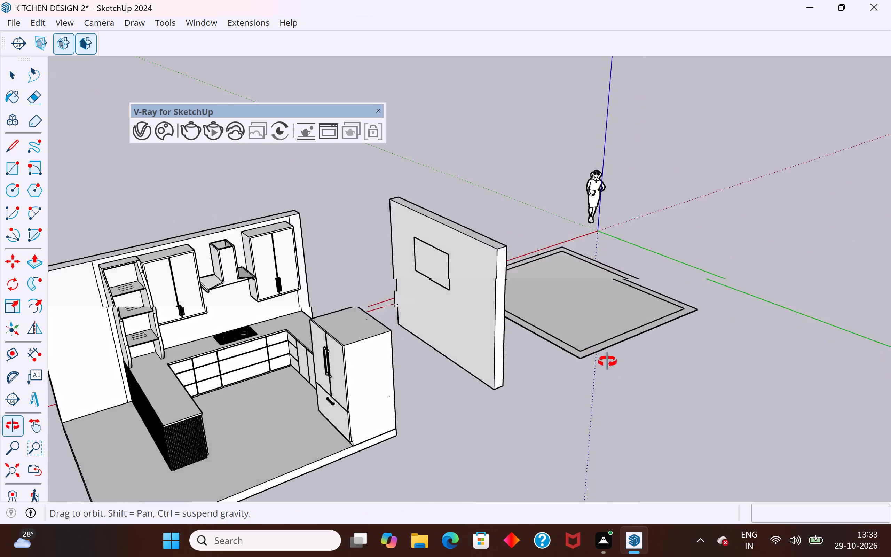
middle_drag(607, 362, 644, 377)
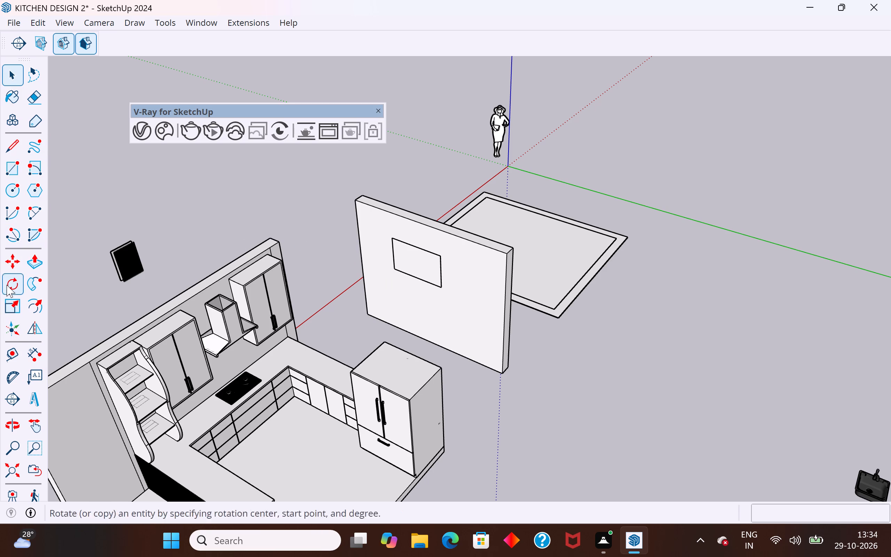
Place guides along the window outline, about 3' and 4' 11 5/8" from the wall's sides, 2' from its top and 5' 5" from its base.
click(9, 347)
scroll(380, 243, up, 4)
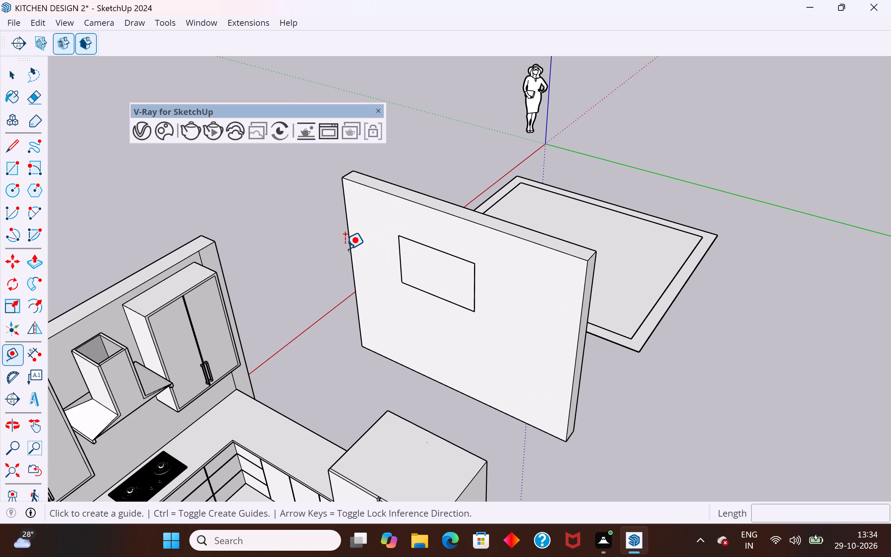
click(350, 249)
click(400, 261)
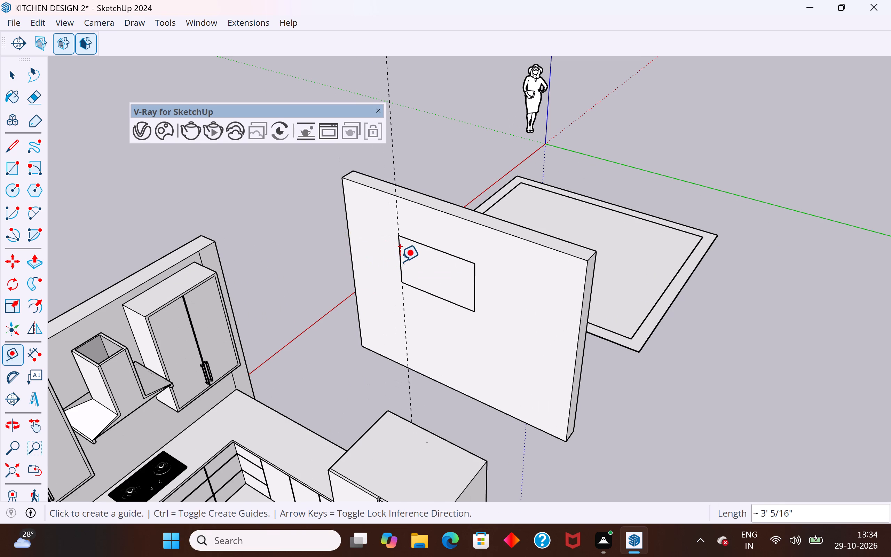
click(574, 336)
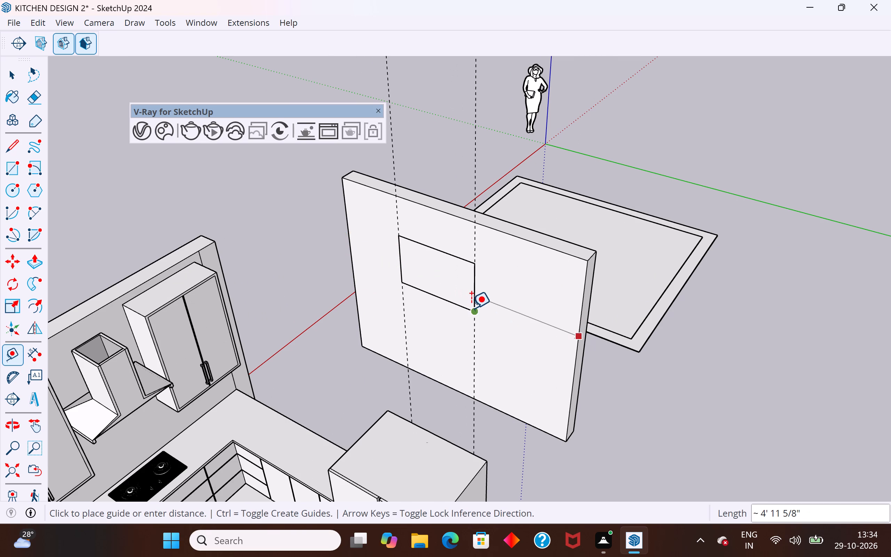
click(471, 308)
click(430, 209)
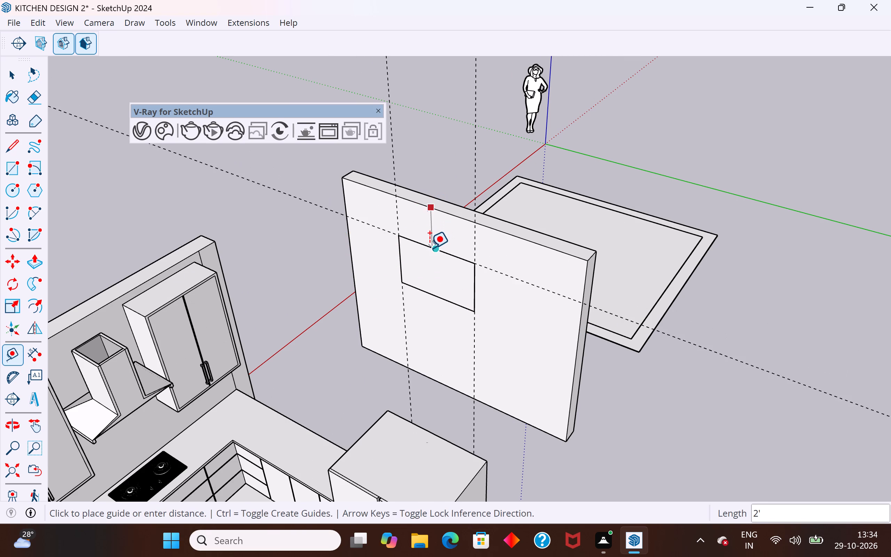
click(429, 249)
click(423, 375)
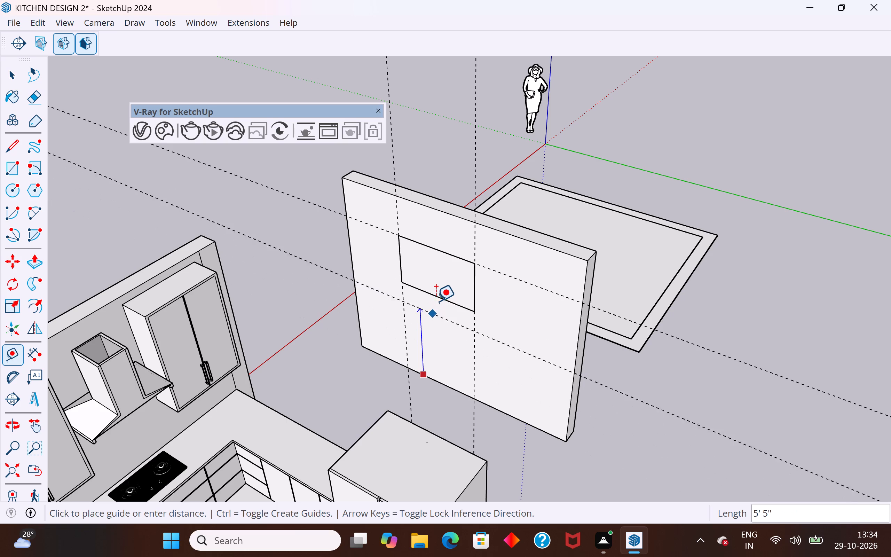
click(436, 301)
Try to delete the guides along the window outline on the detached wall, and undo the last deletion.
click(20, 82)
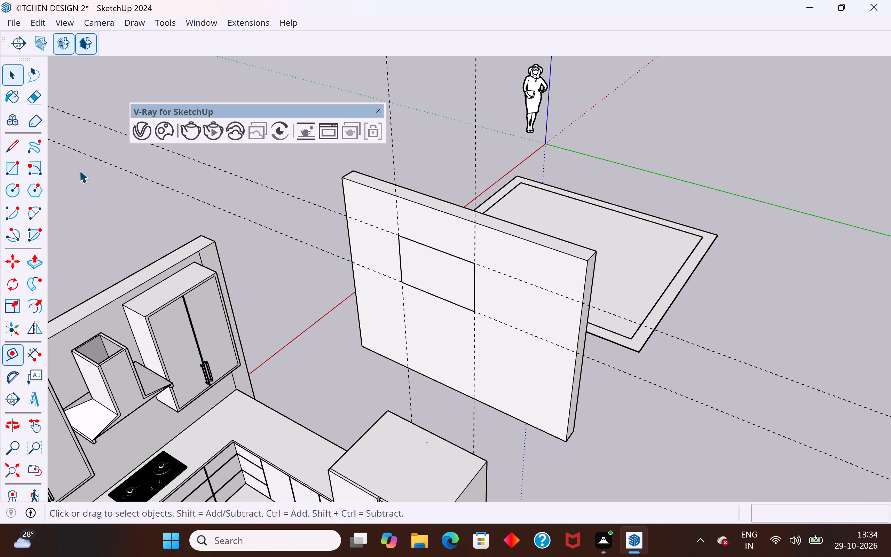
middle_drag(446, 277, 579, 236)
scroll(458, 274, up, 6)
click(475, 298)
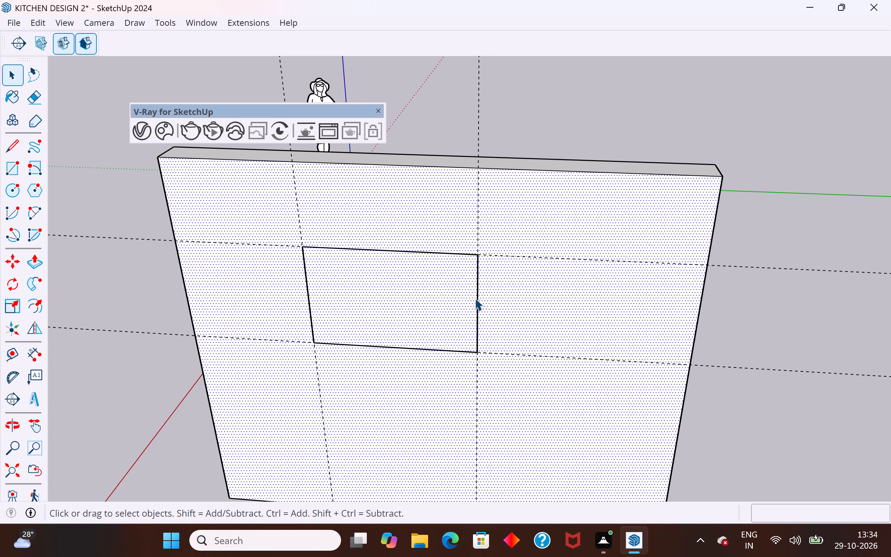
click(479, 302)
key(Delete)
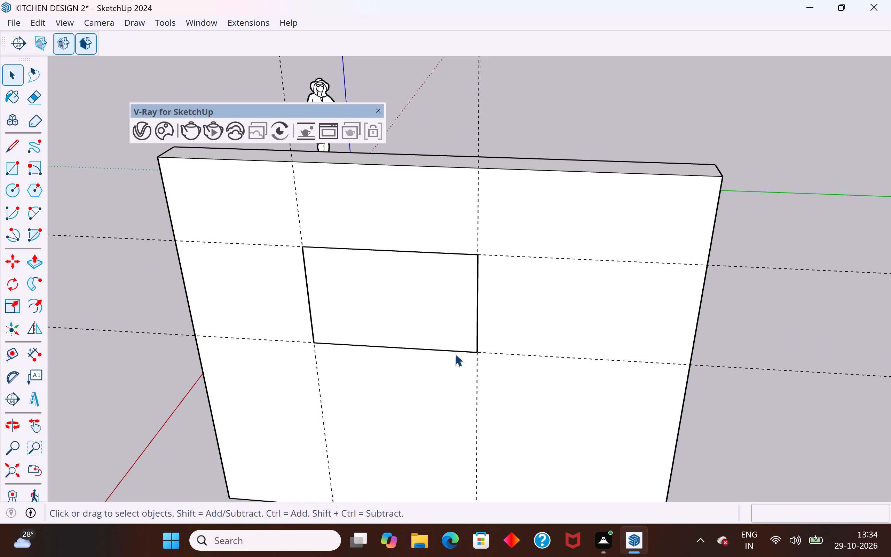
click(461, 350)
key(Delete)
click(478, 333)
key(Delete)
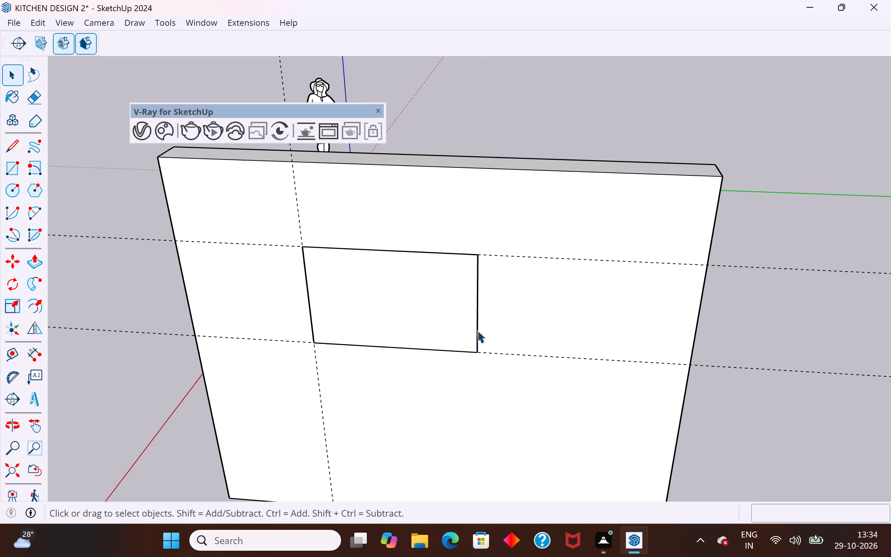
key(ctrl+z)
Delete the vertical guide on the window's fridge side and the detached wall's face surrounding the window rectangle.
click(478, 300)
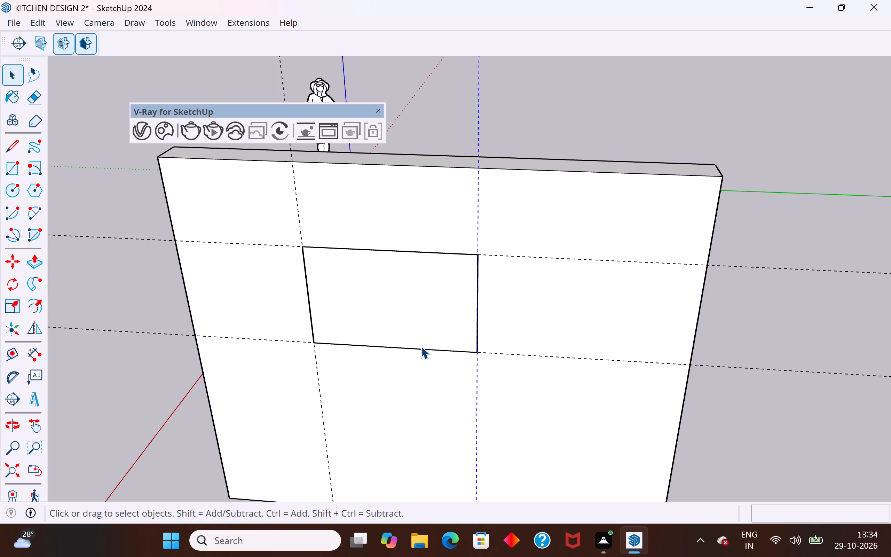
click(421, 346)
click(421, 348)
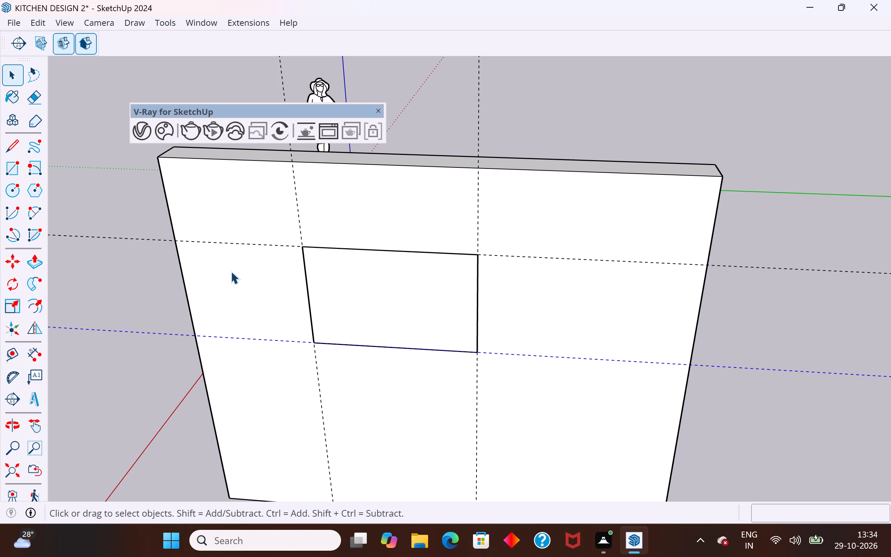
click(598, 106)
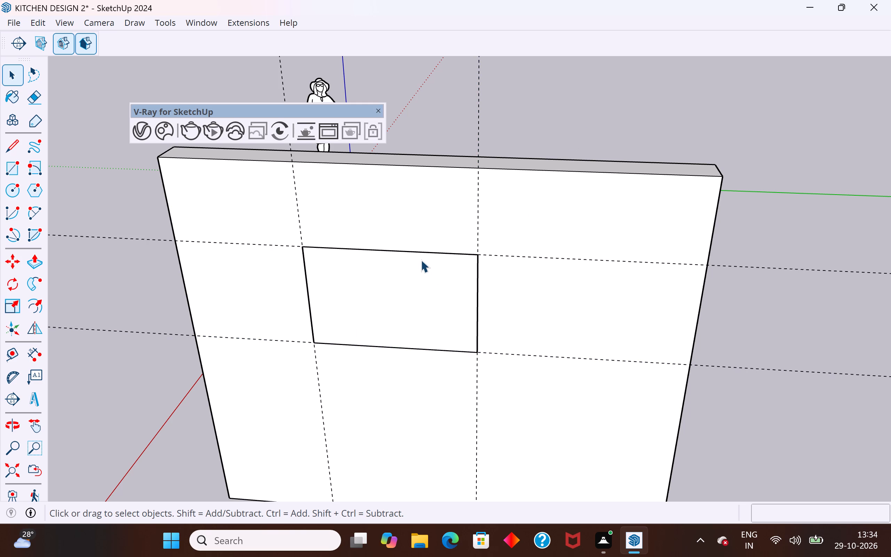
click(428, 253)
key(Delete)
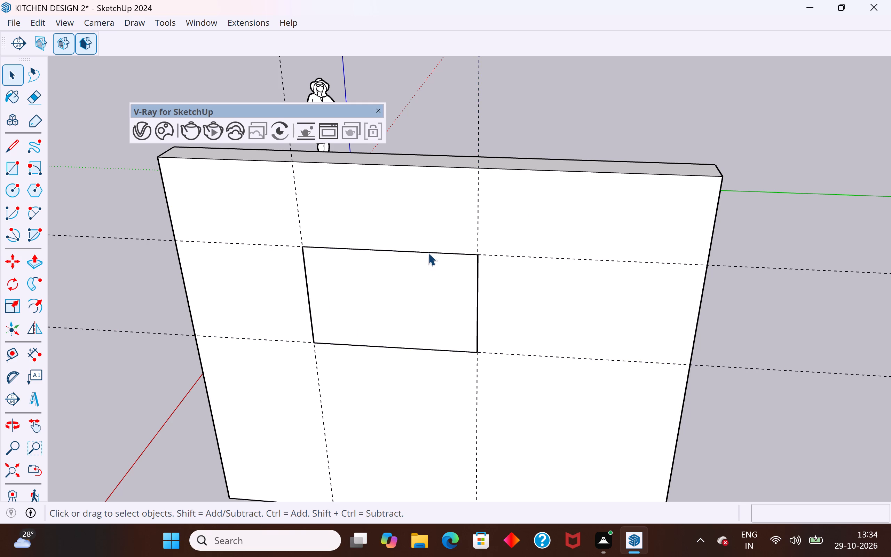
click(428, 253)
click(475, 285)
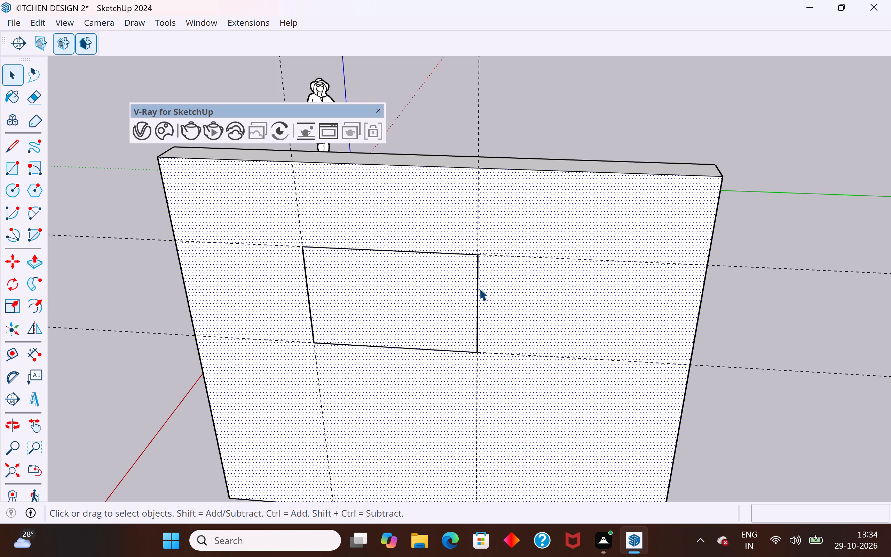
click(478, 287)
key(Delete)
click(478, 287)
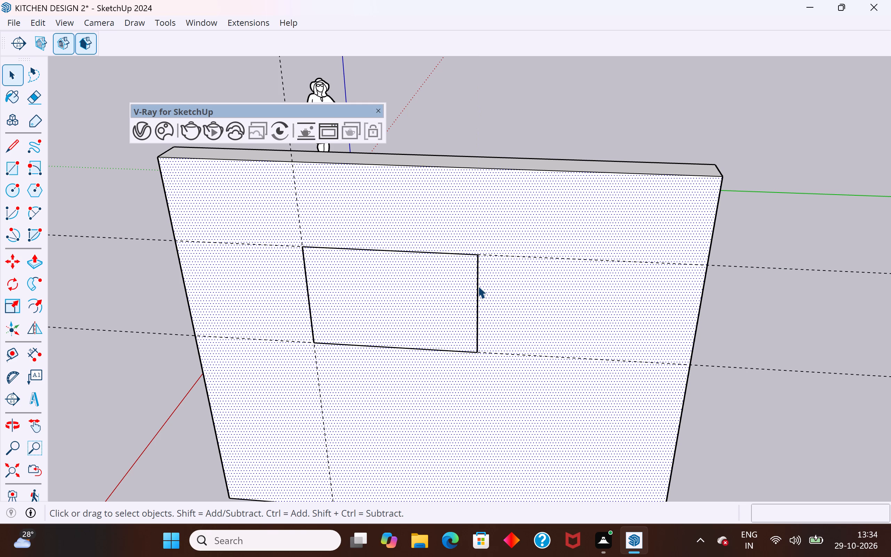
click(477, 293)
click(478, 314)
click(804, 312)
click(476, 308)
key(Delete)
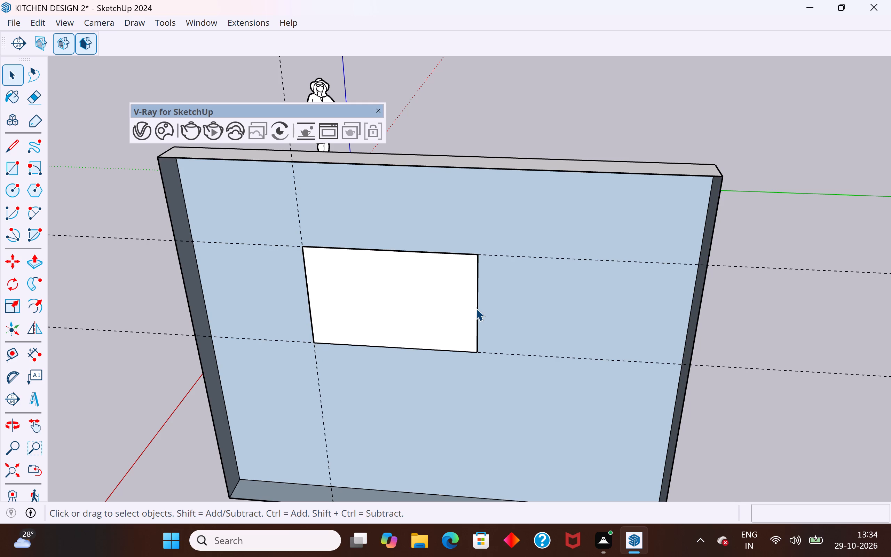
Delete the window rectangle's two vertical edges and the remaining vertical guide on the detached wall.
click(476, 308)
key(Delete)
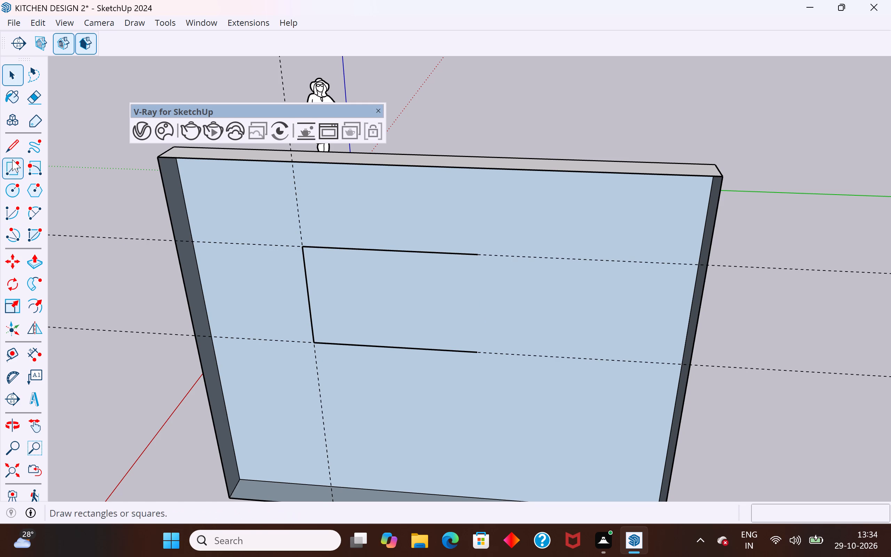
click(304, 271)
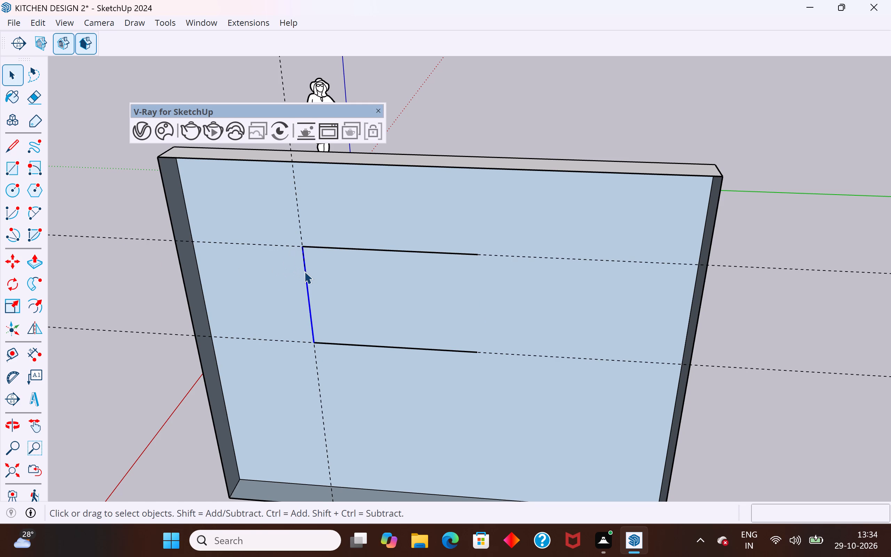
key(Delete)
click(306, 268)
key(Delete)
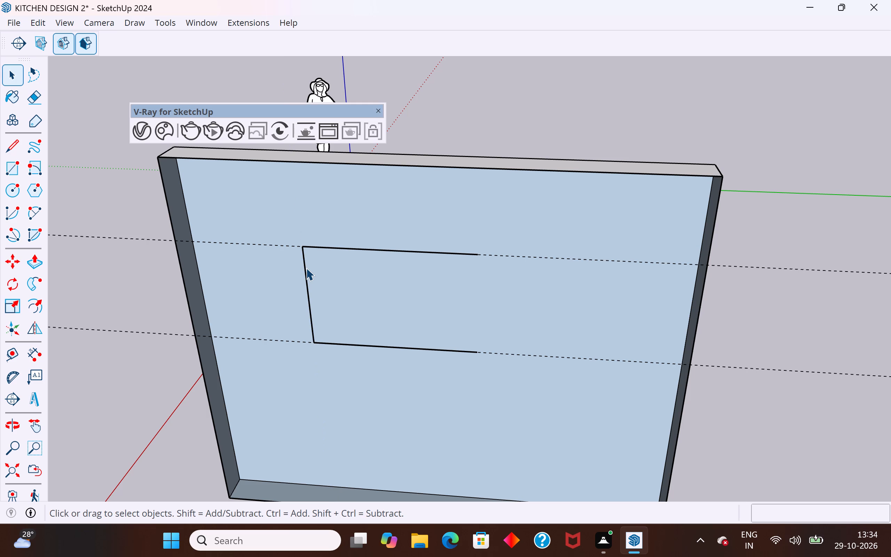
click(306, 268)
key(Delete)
Undo the face, edge and guide deletions, as well as the guides placed along the window outline on the detached wall.
key(ctrl+z)
key(ctrl+z)
key(ctrl+z)
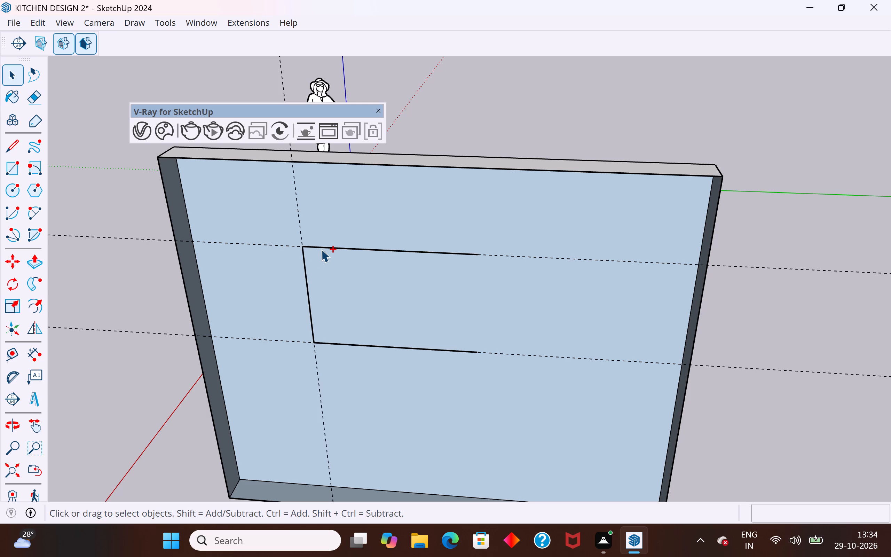
key(ctrl+z)
key(ctrl+z)
key(ctrl+z)
key(ctrl+z)
key(ctrl+z)
key(ctrl+z)
key(ctrl+z)
key(ctrl+z)
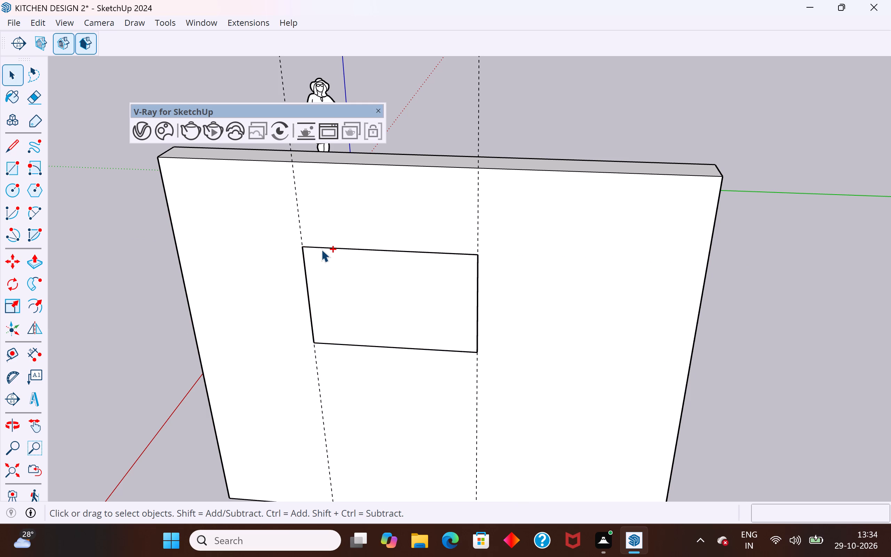
key(ctrl+z)
key(ctrl+z)
key(ctrl+z)
key(ctrl+z)
key(ctrl+z)
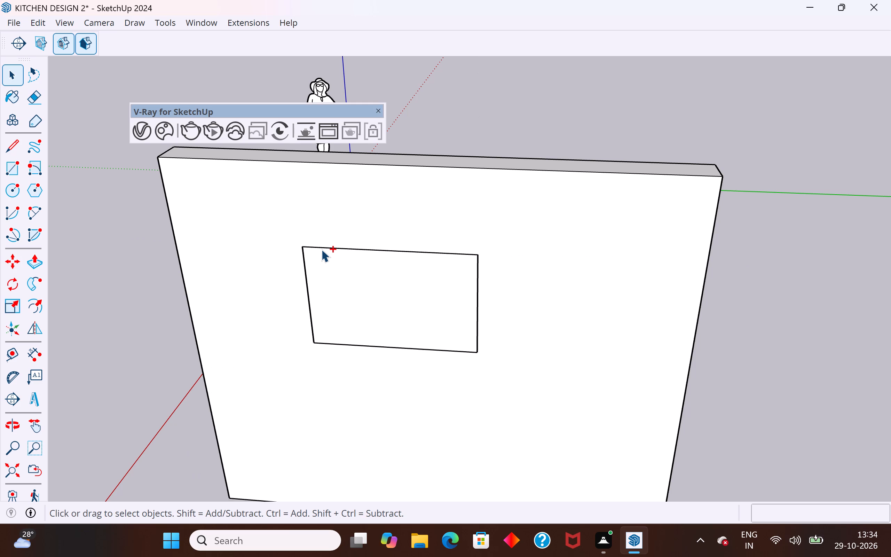
key(ctrl+z)
key(ctrl+z)
key(ctrl+z)
key(ctrl+z)
key(ctrl+z)
key(ctrl+z)
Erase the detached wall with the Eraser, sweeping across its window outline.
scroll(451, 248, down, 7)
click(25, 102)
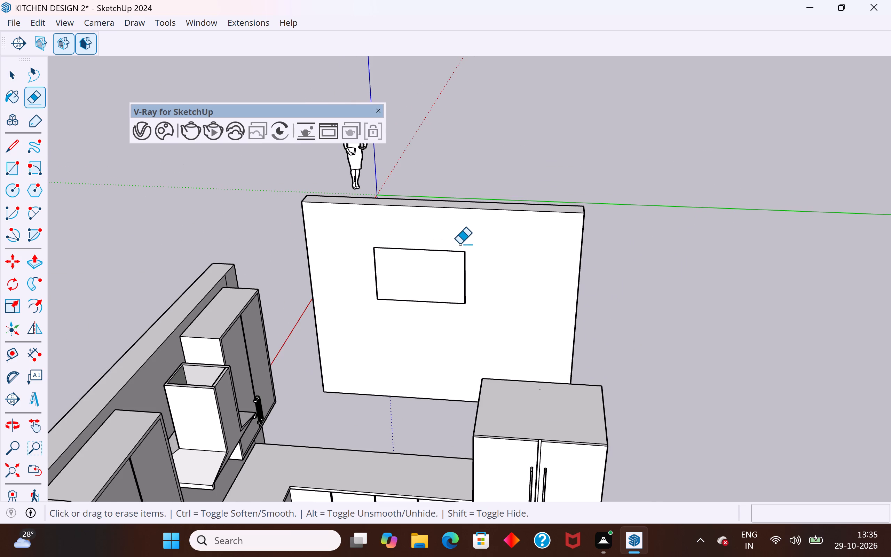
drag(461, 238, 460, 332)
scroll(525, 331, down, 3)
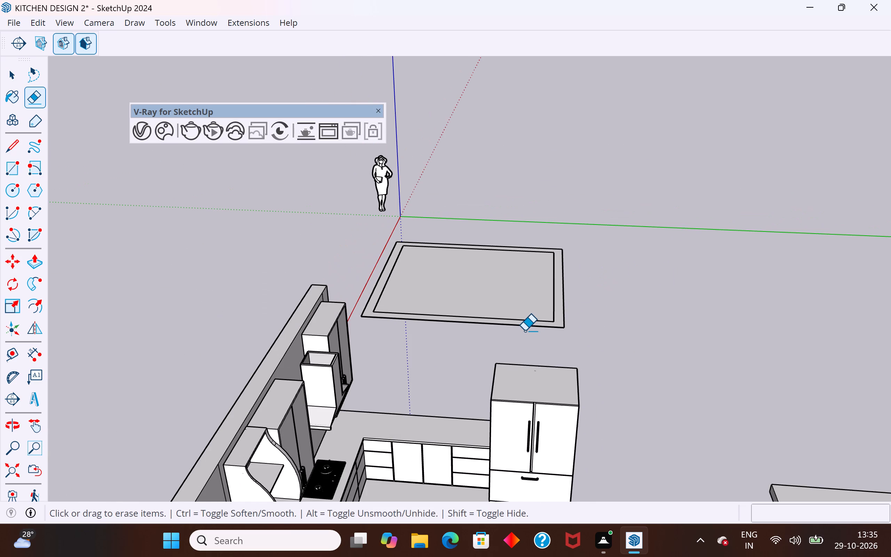
Undo the wall's erasure and the earlier window edits and wall move, back to the wall standing in the kitchen with its original guides.
key(ctrl+z)
key(ctrl+z)
key(ctrl+z)
key(ctrl+z)
key(ctrl+z)
key(ctrl+z)
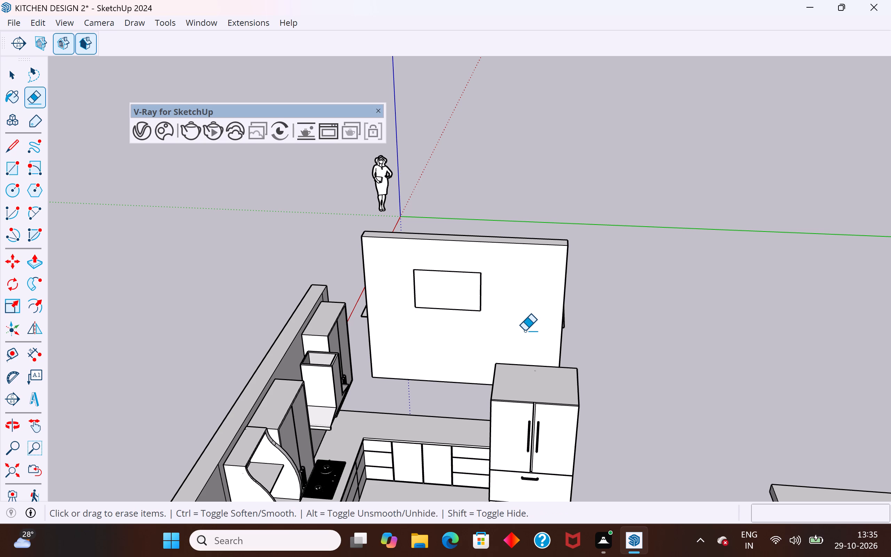
key(ctrl+z)
key(ctrl+z)
key(ctrl+z)
key(ctrl+z)
key(ctrl+z)
key(ctrl+z)
key(ctrl+z)
key(ctrl+z)
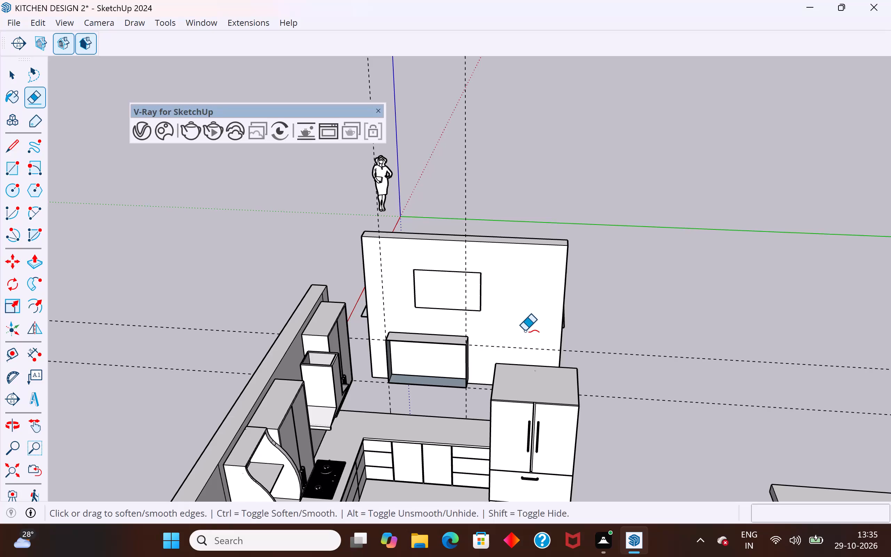
key(ctrl+z)
key(ctrl+z)
key(ctrl+z)
key(ctrl+z)
key(ctrl+z)
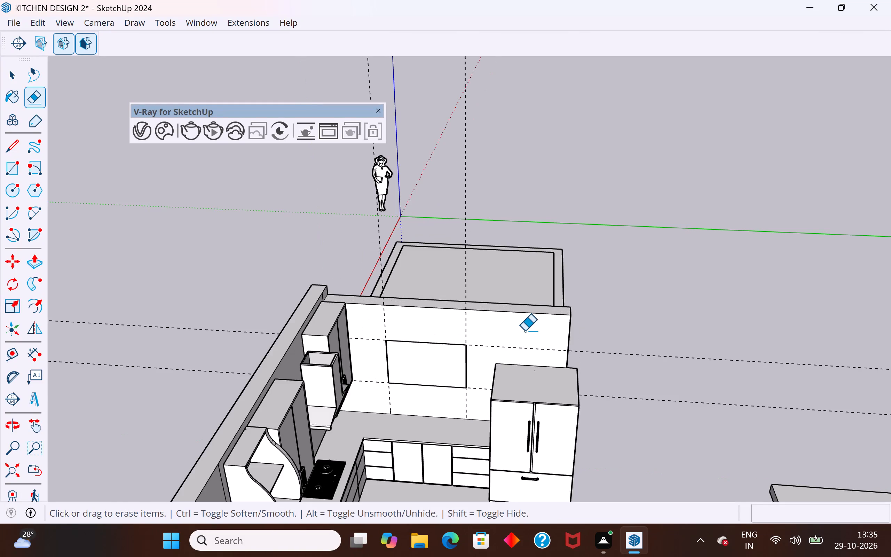
key(ctrl+z)
key(ctrl+z)
key(ctrl+z)
key(ctrl+z)
key(ctrl+z)
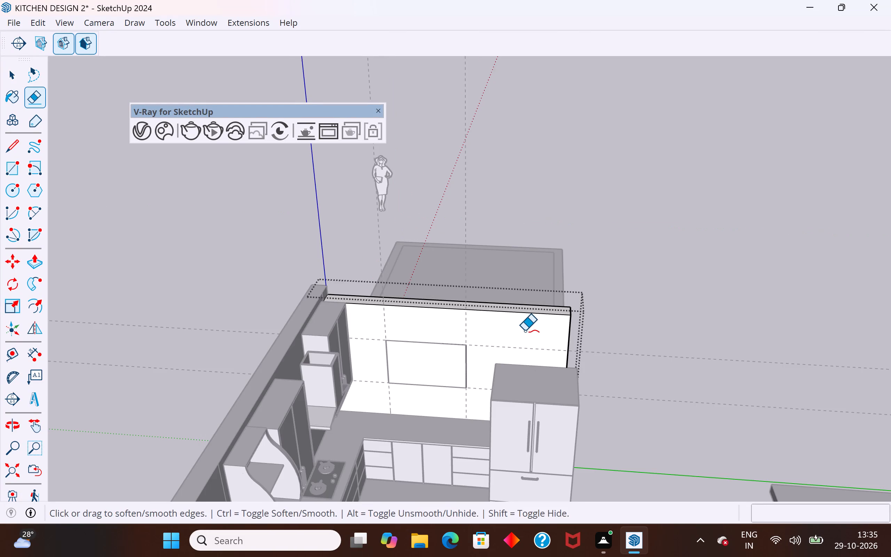
key(ctrl+z)
key(ctrl+z)
key(ctrl+z)
key(ctrl+z)
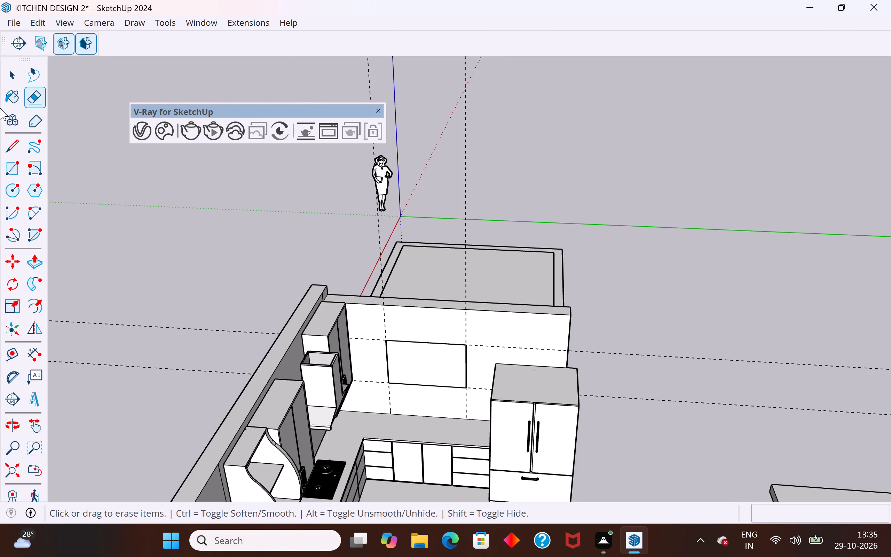
Move the window wall group about 6' 6 5/16" away from the kitchen by its bottom corner, toward the flat floor outline.
click(15, 78)
click(212, 252)
middle_drag(592, 317, 227, 232)
scroll(224, 232, down, 1)
middle_drag(227, 232, 212, 230)
scroll(232, 260, down, 5)
middle_drag(333, 337, 395, 432)
scroll(371, 407, up, 3)
click(370, 422)
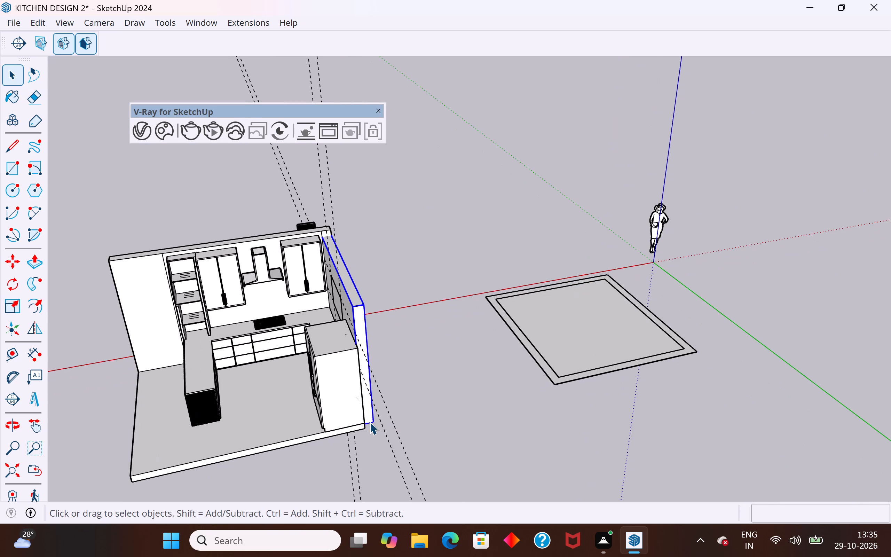
key(m)
scroll(379, 427, up, 3)
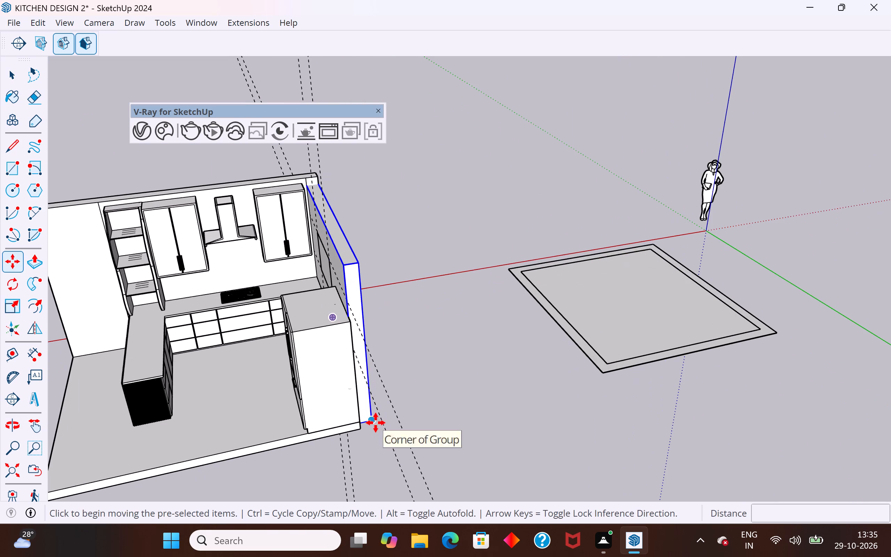
click(376, 423)
click(484, 408)
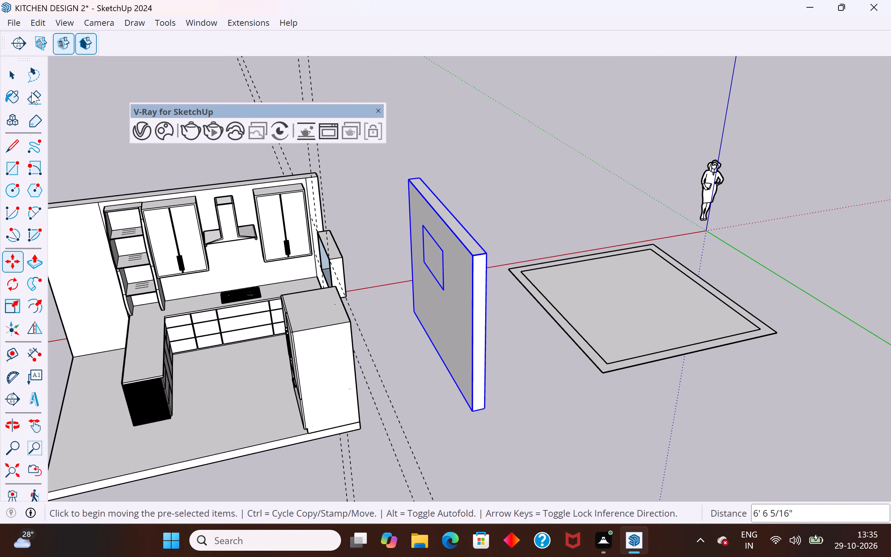
Delete the dashed guide lines running around the kitchen and past the detached window wall.
click(19, 80)
click(112, 142)
middle_drag(337, 331, 371, 283)
scroll(381, 210, down, 5)
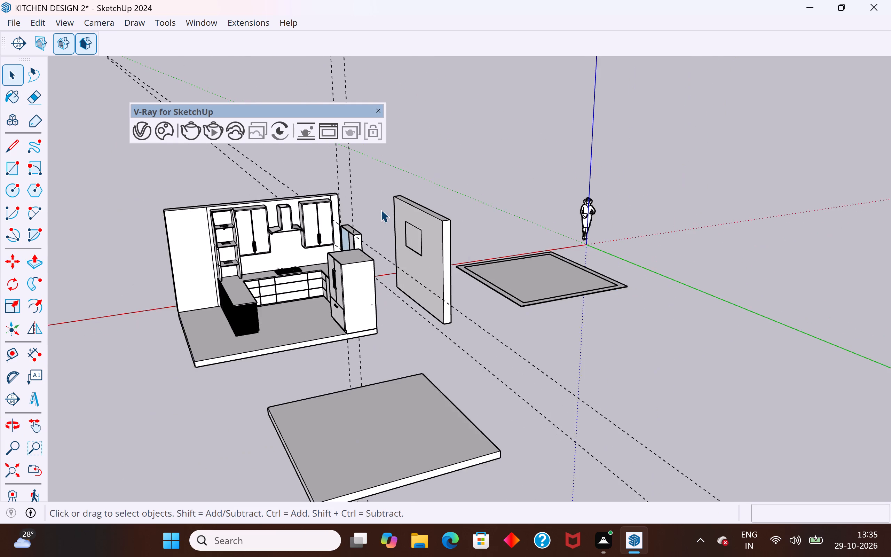
drag(581, 385, 561, 471)
key(Delete)
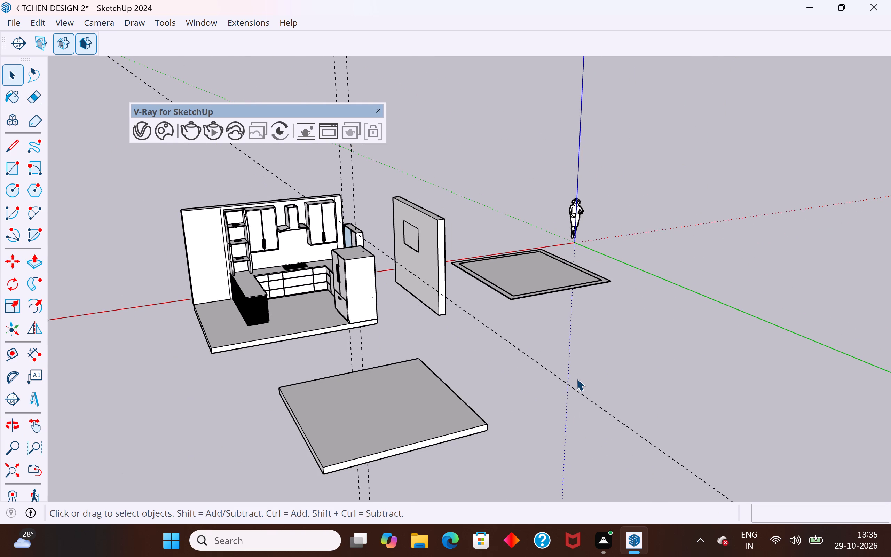
drag(577, 374, 563, 427)
key(Delete)
scroll(362, 350, up, 4)
drag(379, 322, 336, 358)
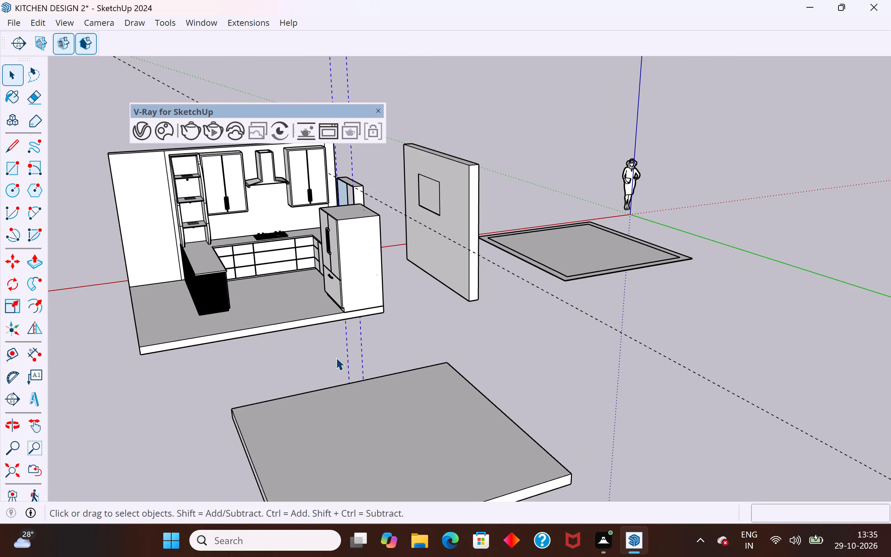
key(Delete)
scroll(395, 195, up, 5)
drag(389, 212, 388, 225)
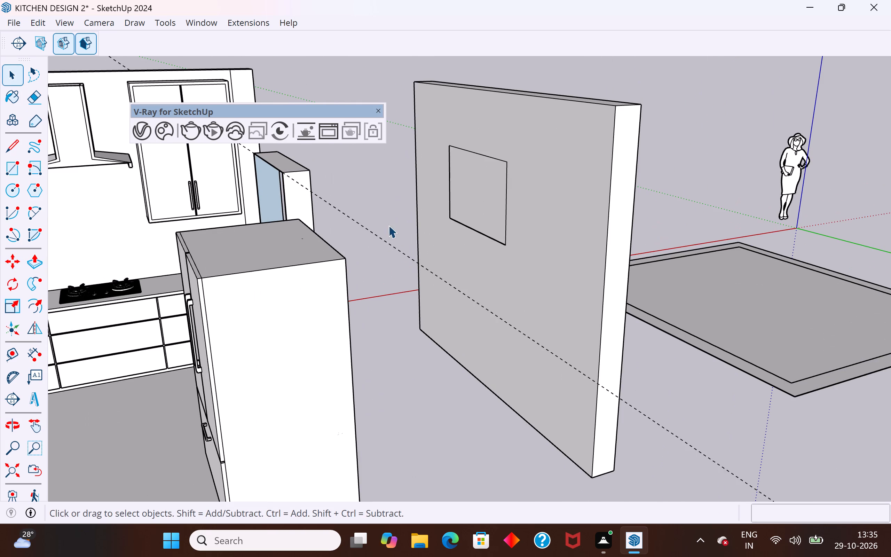
drag(388, 225, 384, 267)
key(Delete)
Delete the top and fridge-side faces of the leftover window reveal standing behind the fridge.
scroll(384, 267, down, 4)
middle_drag(332, 218, 377, 320)
scroll(333, 272, up, 3)
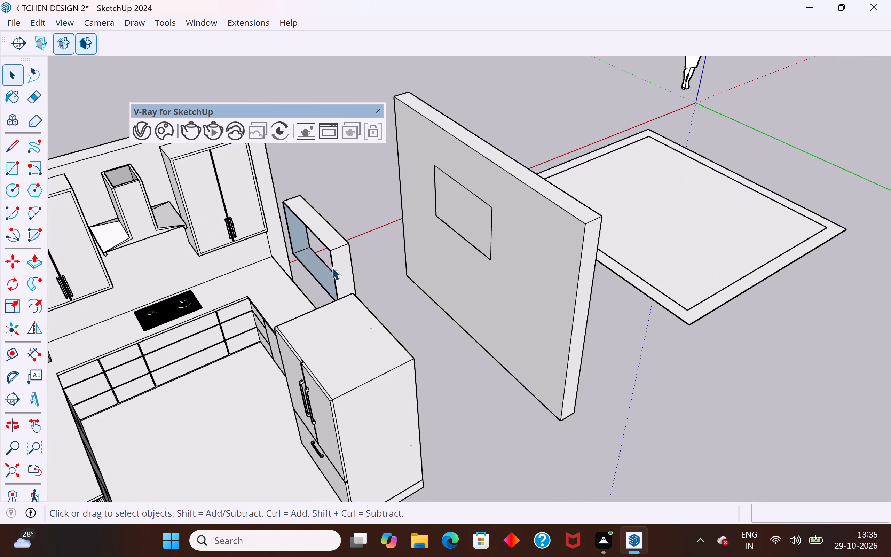
click(337, 264)
key(Delete)
scroll(337, 264, up, 2)
middle_drag(337, 264, 345, 236)
drag(356, 202, 328, 235)
key(Delete)
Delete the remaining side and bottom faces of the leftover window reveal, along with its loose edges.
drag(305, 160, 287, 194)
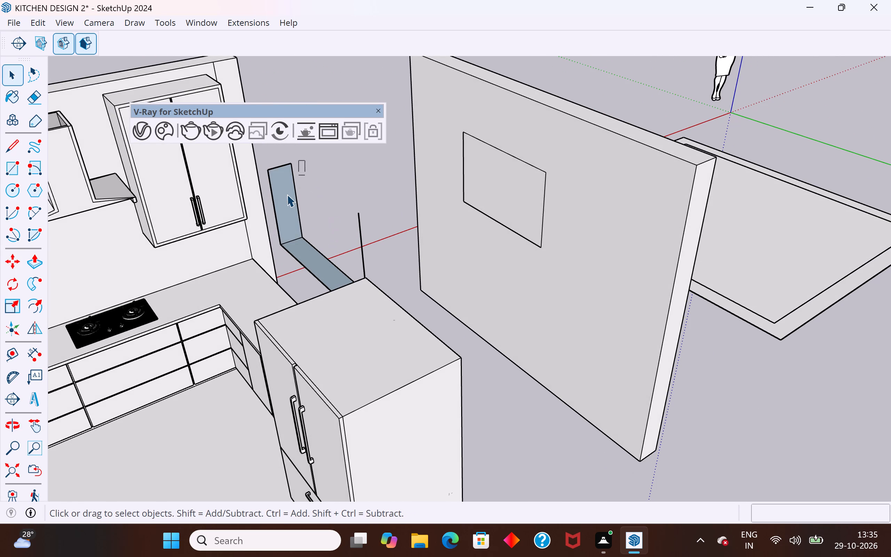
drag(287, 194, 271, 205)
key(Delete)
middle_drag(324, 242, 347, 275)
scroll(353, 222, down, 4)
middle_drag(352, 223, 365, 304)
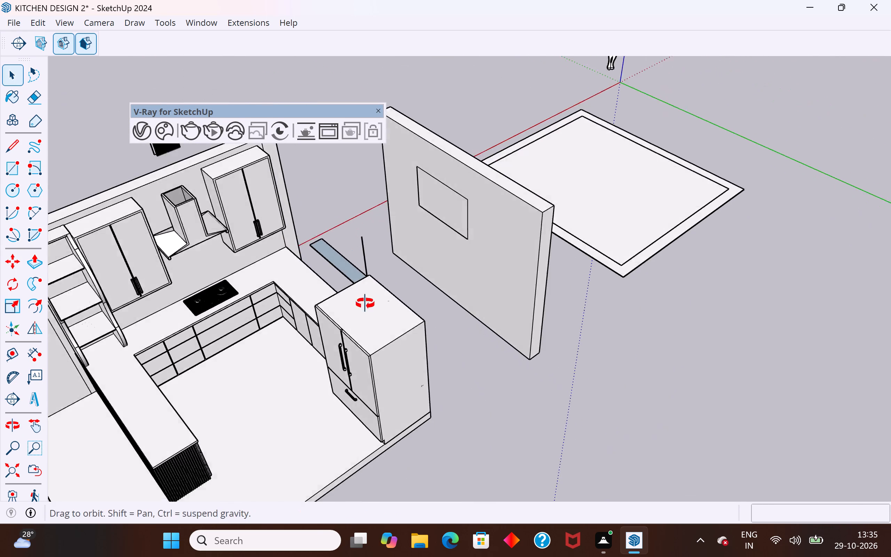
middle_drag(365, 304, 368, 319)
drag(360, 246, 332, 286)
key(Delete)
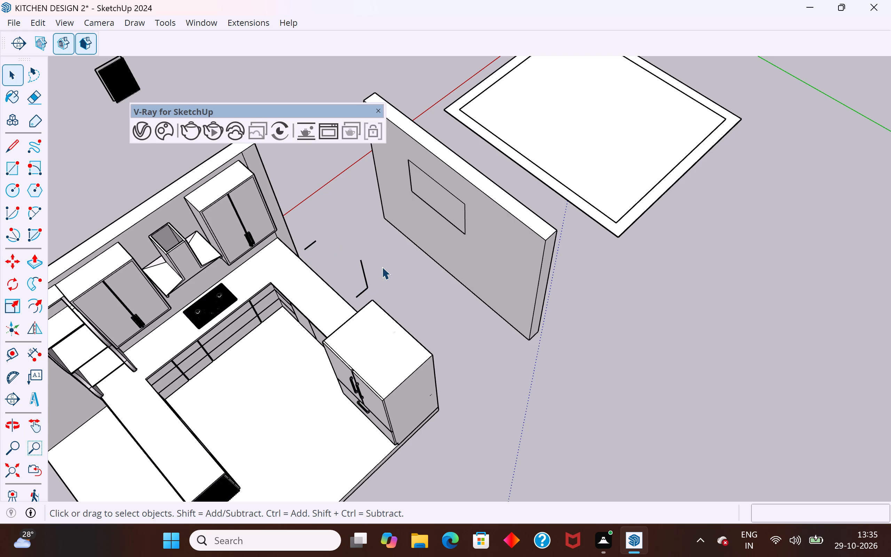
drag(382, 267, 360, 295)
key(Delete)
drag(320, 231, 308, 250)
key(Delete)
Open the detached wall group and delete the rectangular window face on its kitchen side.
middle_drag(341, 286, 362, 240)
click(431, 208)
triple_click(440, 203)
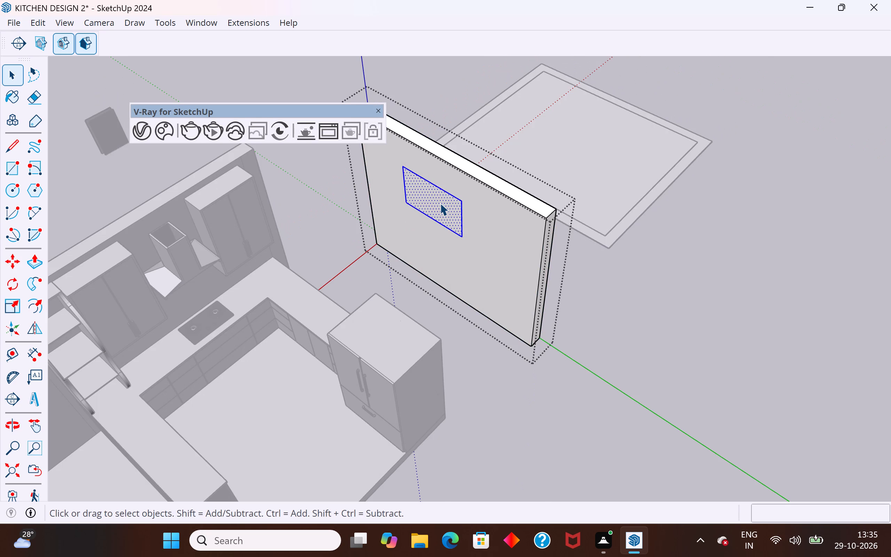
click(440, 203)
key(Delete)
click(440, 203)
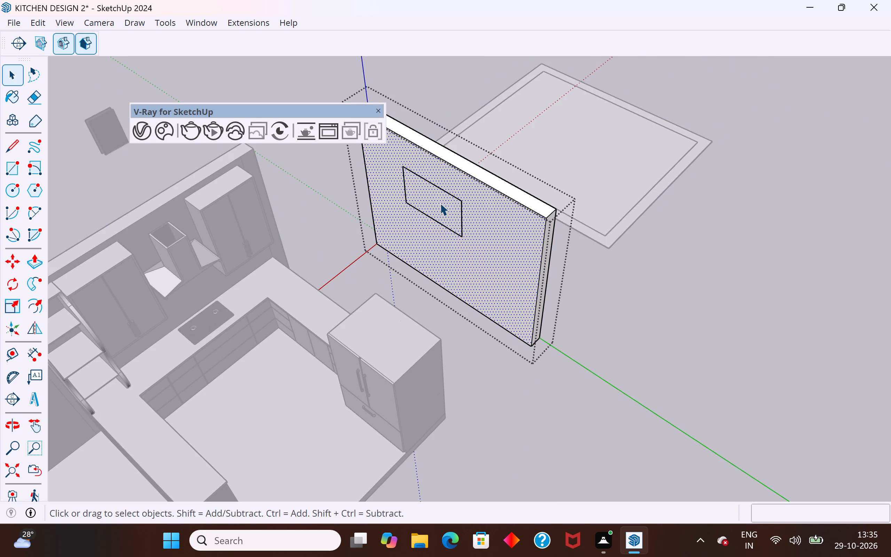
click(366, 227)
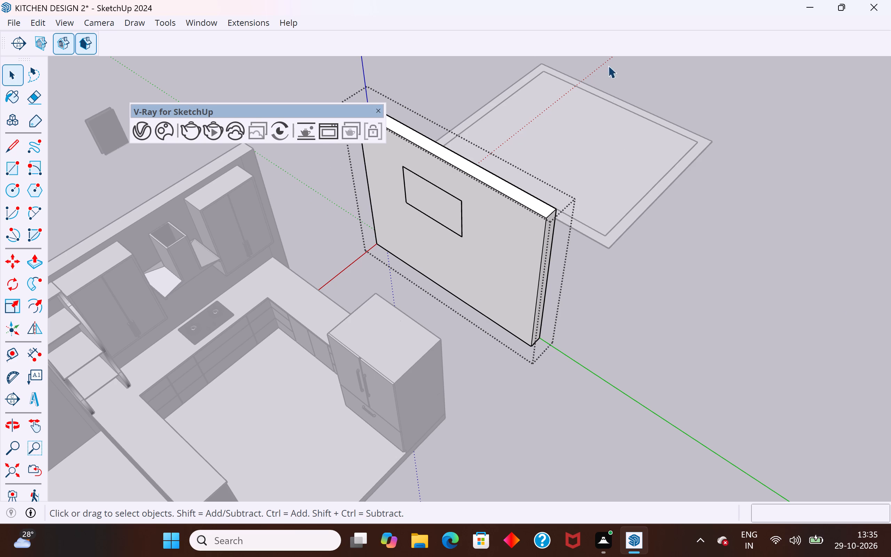
Show the 1001bit pro toolbar and float it over the drawing area.
right_click(593, 42)
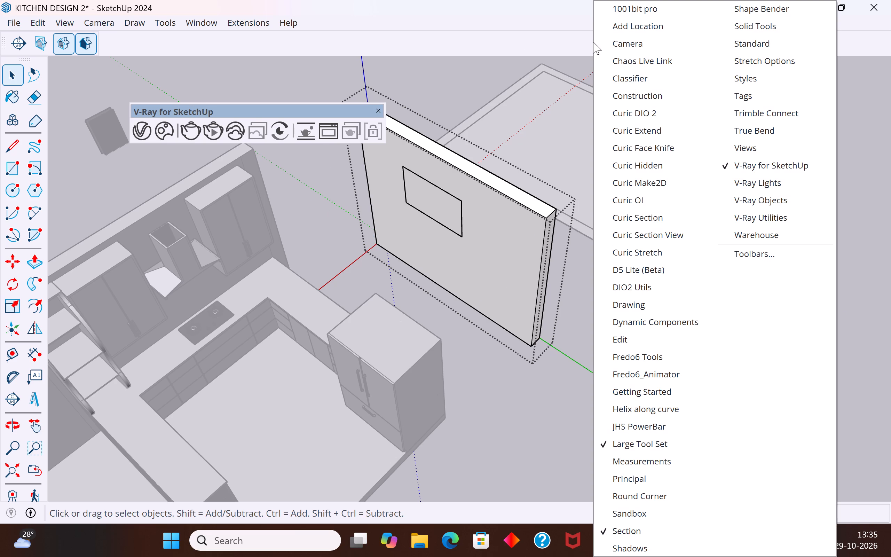
click(678, 0)
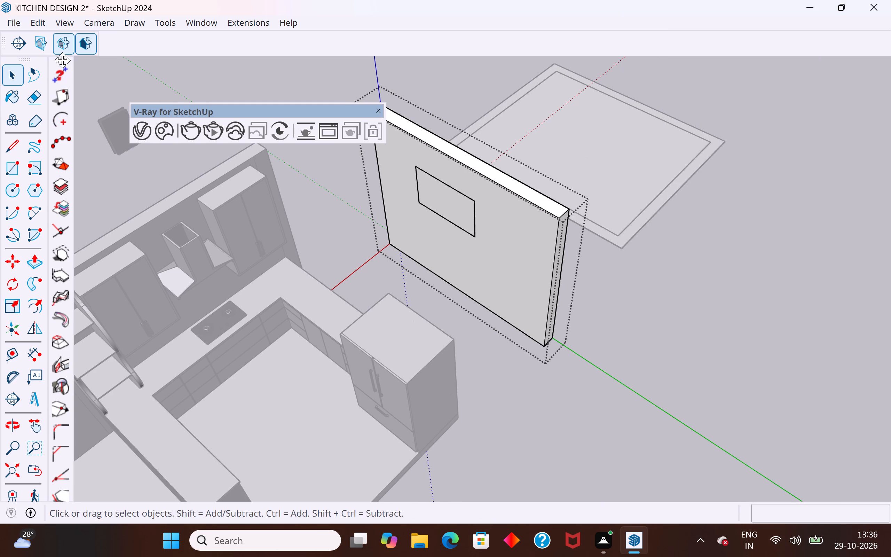
drag(62, 60, 105, 68)
scroll(665, 362, down, 2)
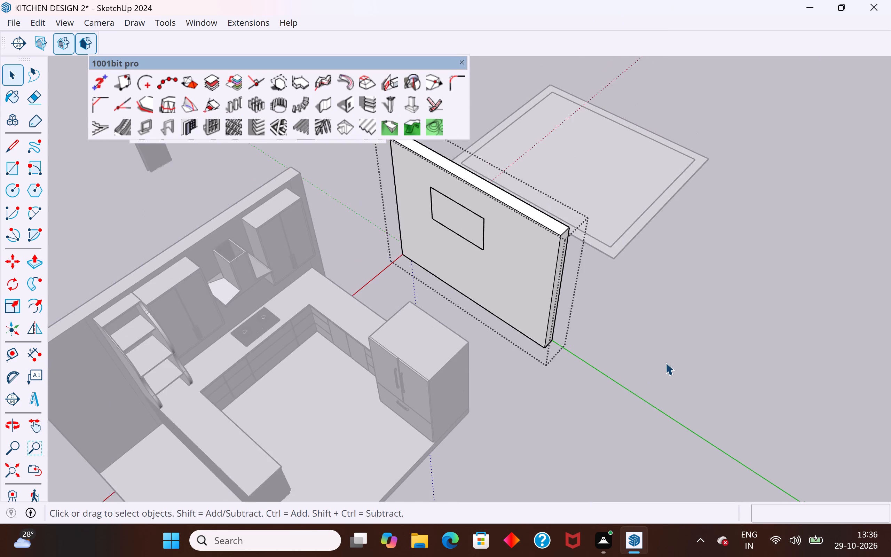
scroll(665, 362, down, 2)
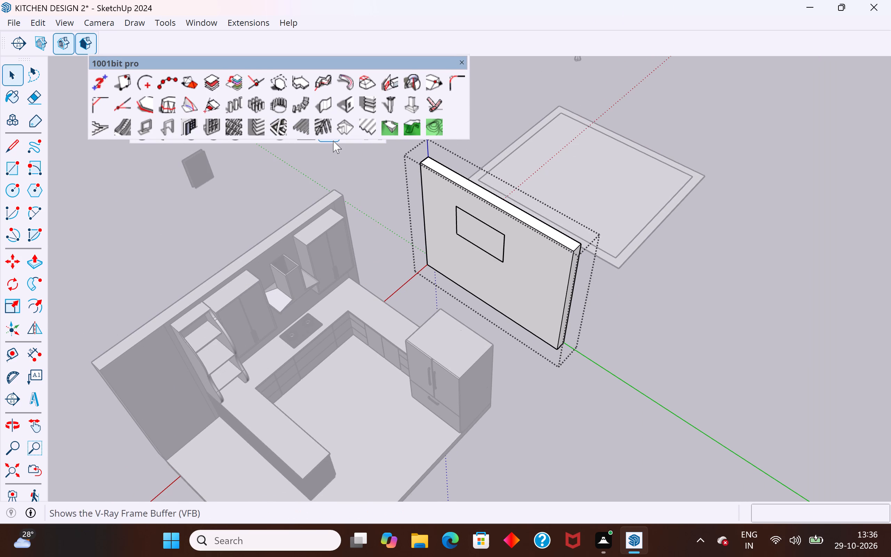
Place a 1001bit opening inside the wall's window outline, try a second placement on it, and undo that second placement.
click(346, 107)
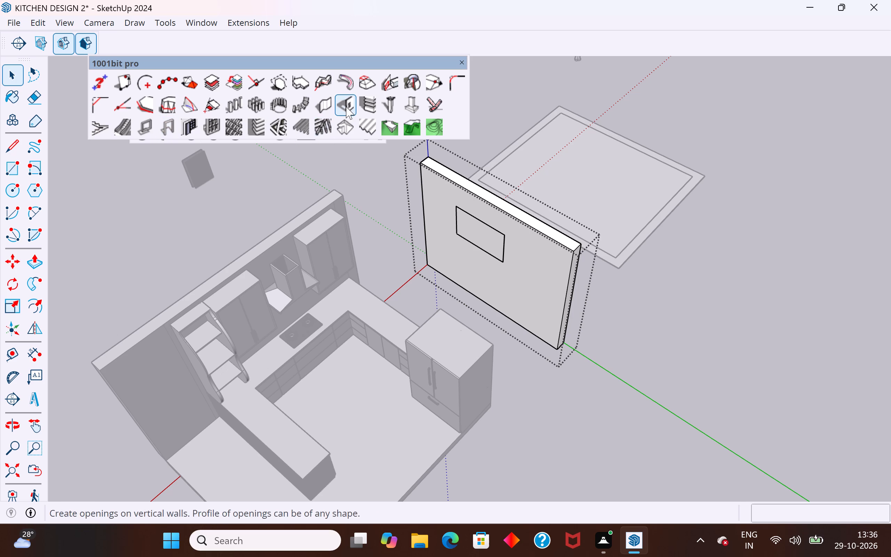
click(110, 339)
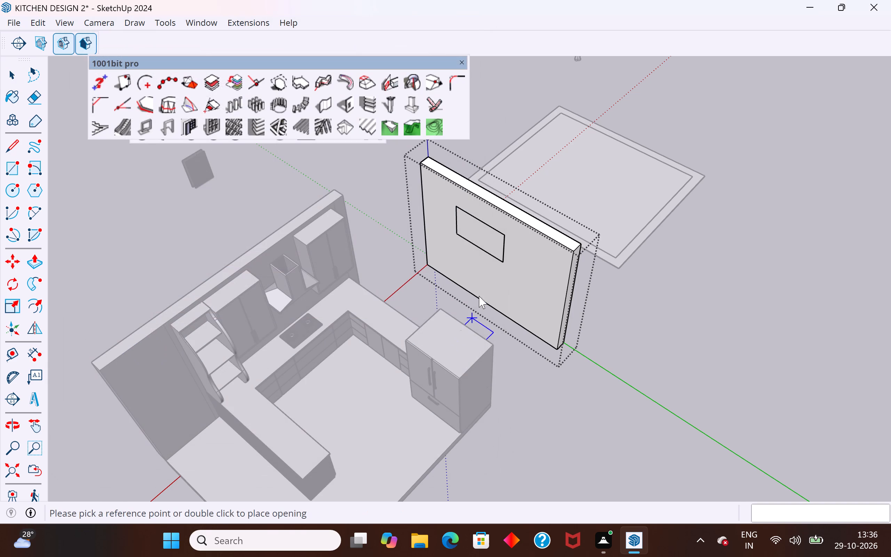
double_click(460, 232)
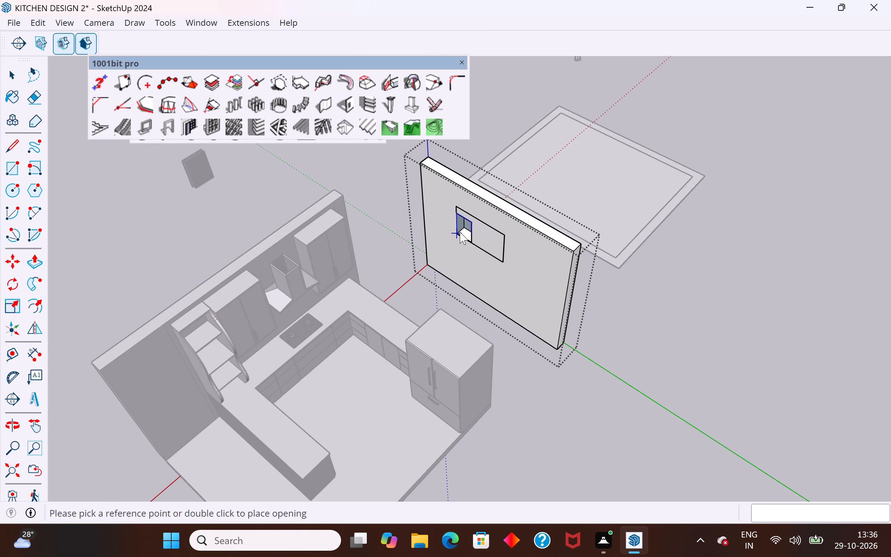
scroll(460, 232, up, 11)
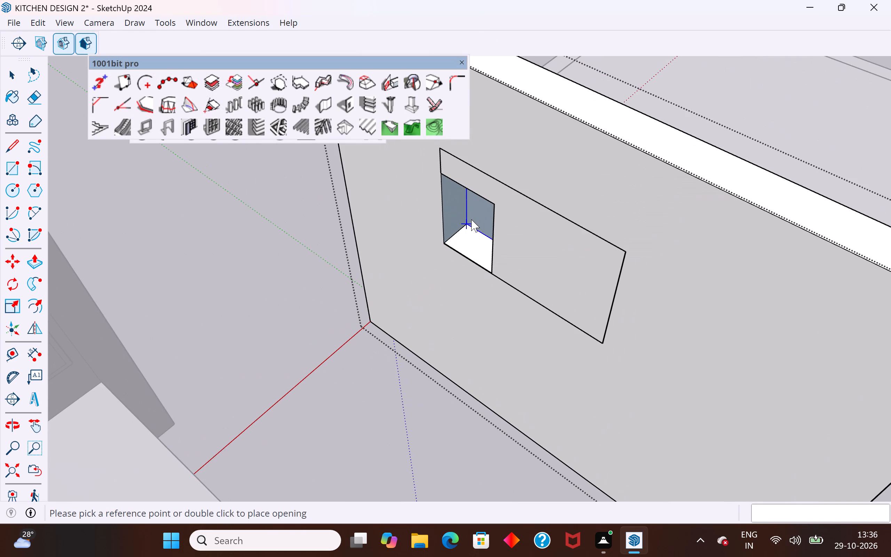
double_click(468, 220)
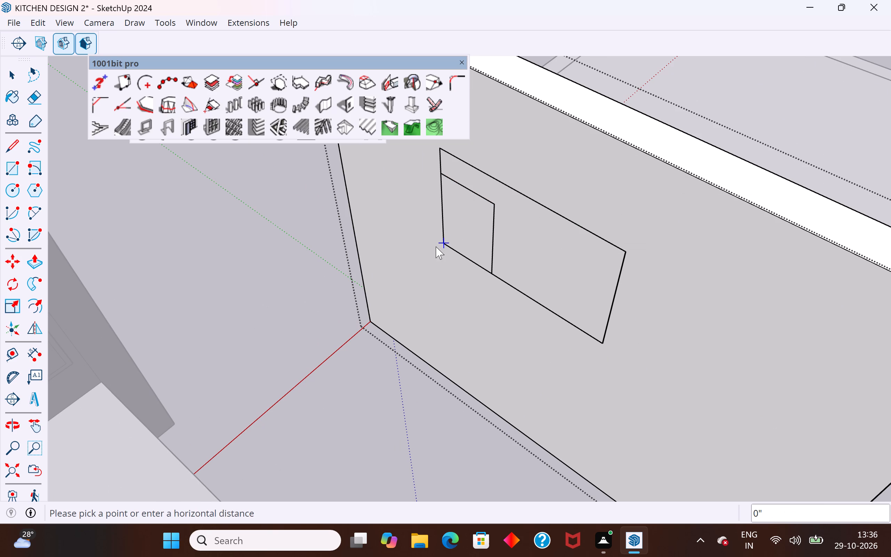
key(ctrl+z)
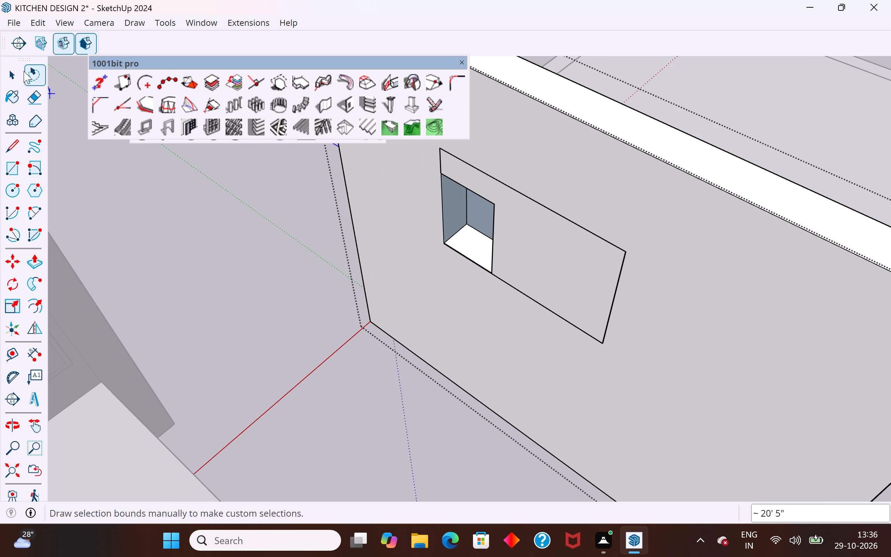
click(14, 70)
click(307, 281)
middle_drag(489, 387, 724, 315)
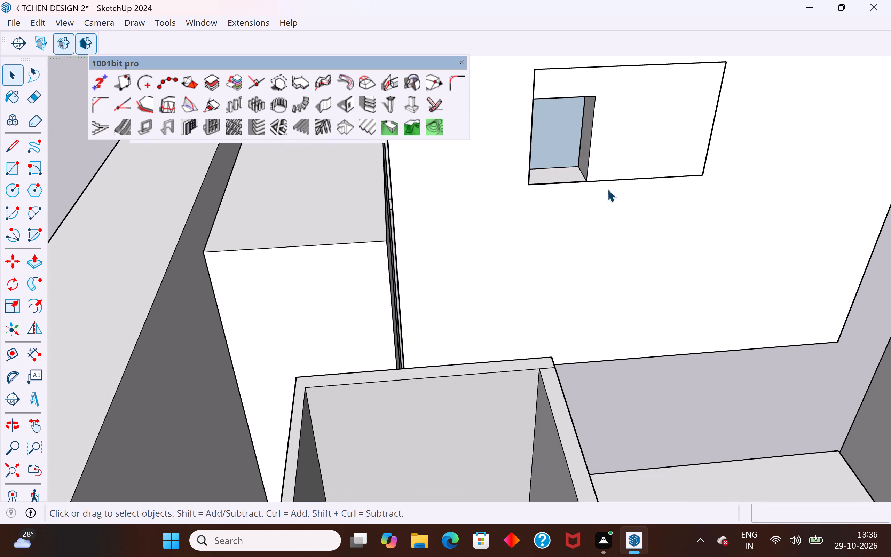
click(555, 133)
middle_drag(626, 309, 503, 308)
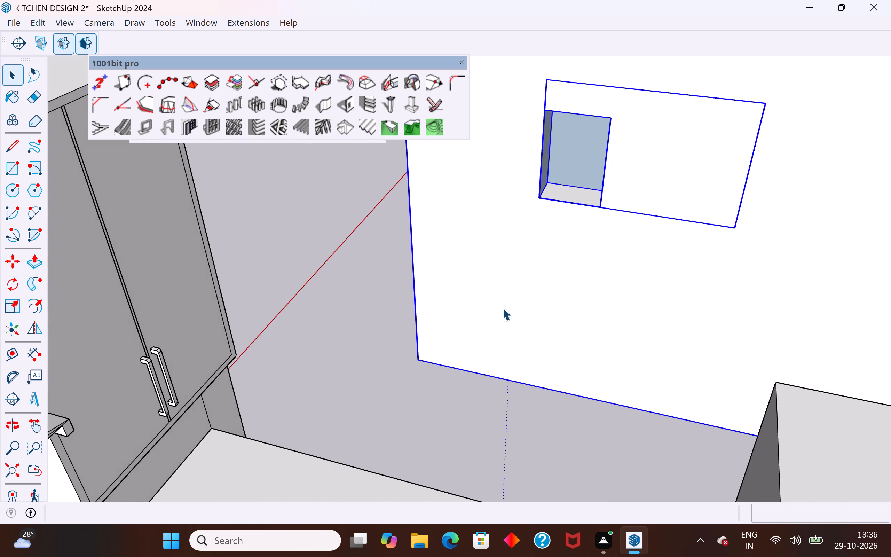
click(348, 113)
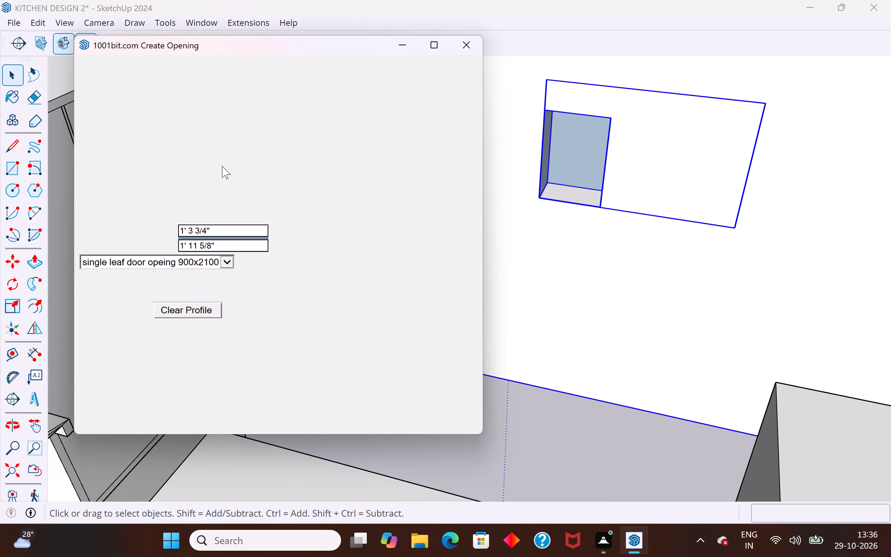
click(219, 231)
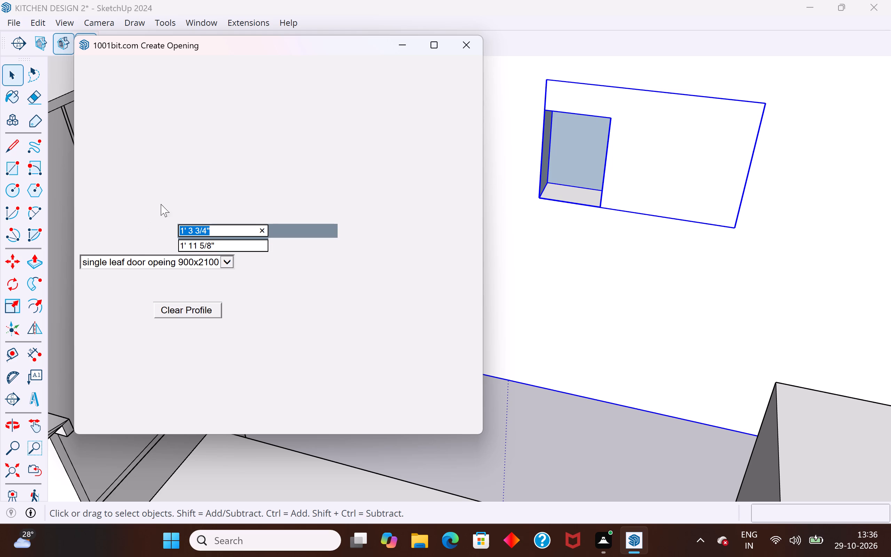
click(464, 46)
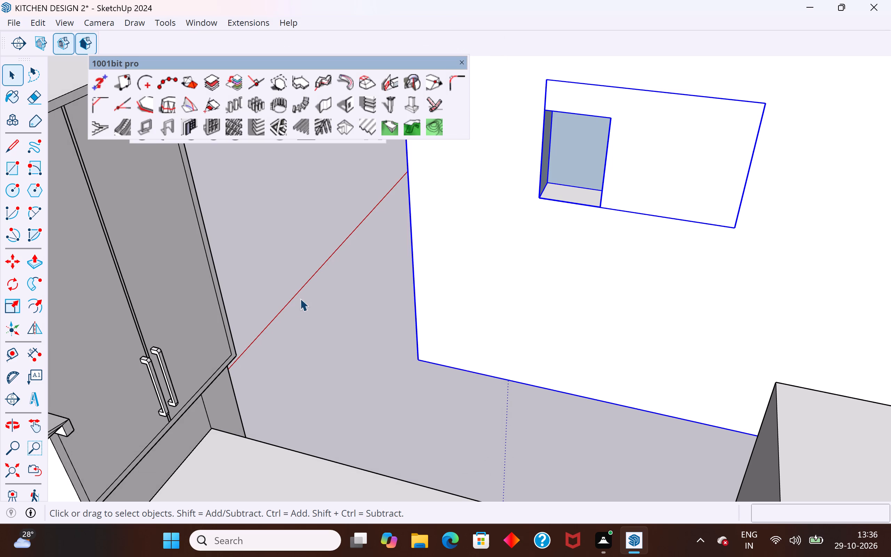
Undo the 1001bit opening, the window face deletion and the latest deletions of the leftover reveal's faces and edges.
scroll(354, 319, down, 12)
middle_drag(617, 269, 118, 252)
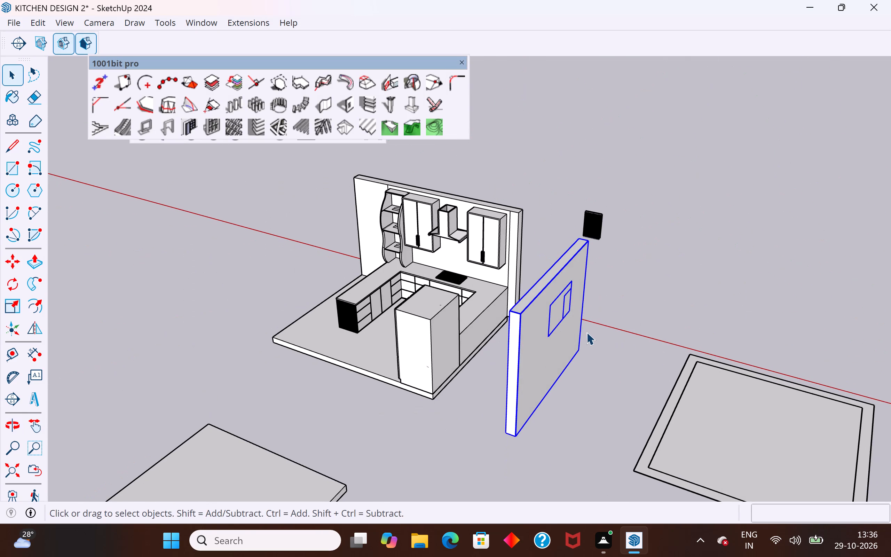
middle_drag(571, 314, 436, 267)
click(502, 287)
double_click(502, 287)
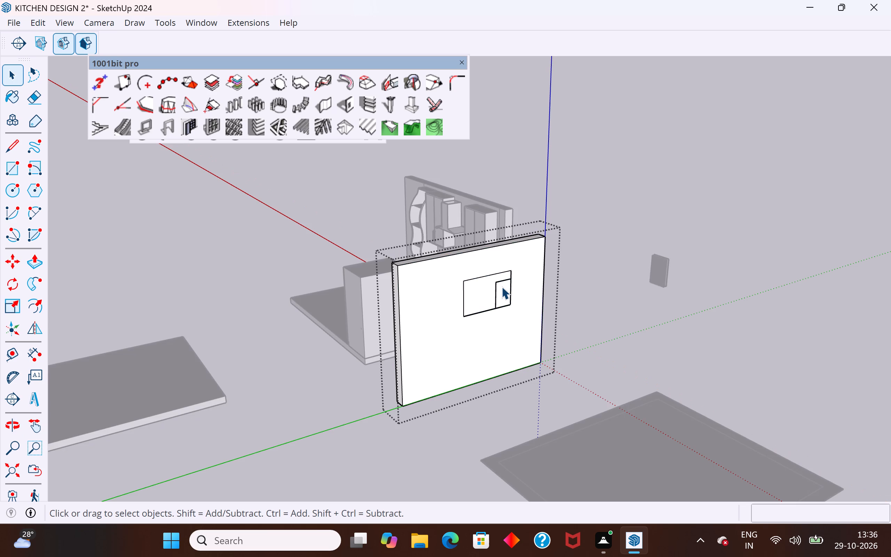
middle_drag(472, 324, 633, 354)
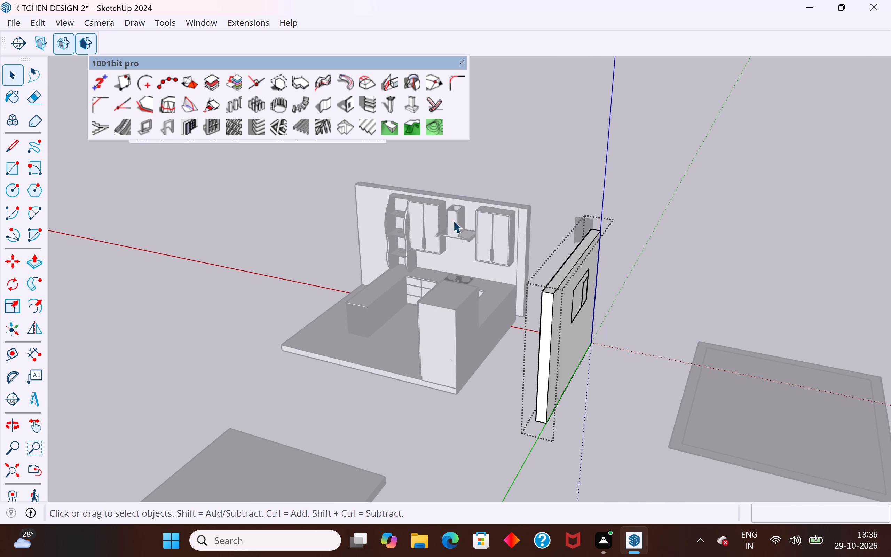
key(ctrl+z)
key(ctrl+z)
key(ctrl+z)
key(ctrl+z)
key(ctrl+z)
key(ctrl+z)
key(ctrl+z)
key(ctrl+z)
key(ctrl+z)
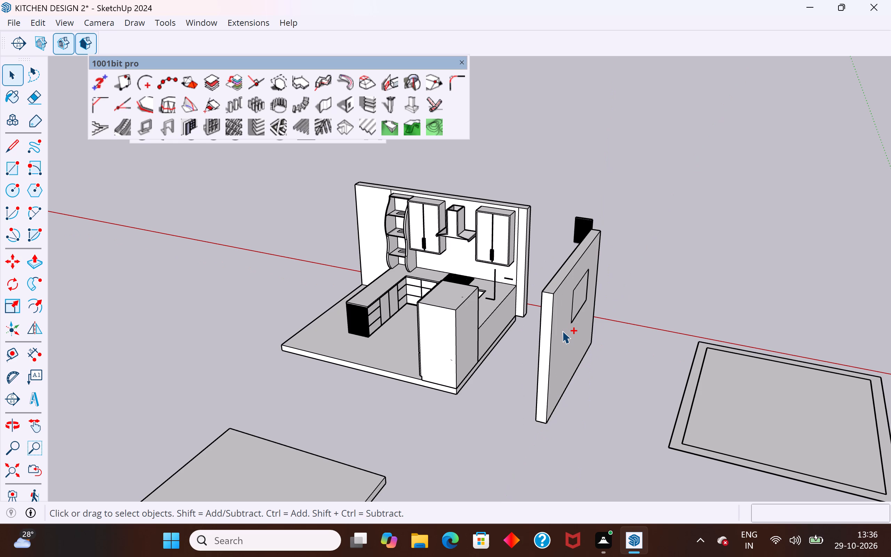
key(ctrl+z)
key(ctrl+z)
Open the detached wall group and delete the rectangular window face on its outer side, facing the flat floor outline.
click(562, 331)
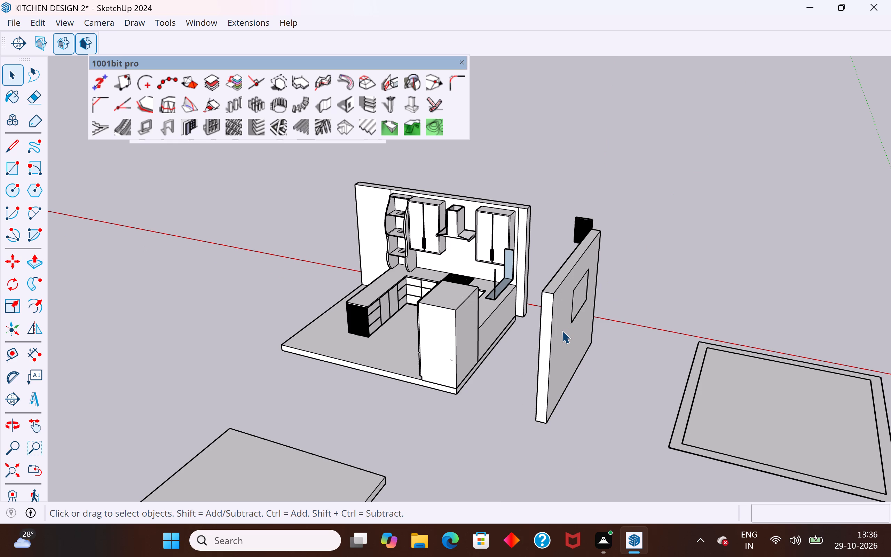
double_click(563, 344)
click(572, 342)
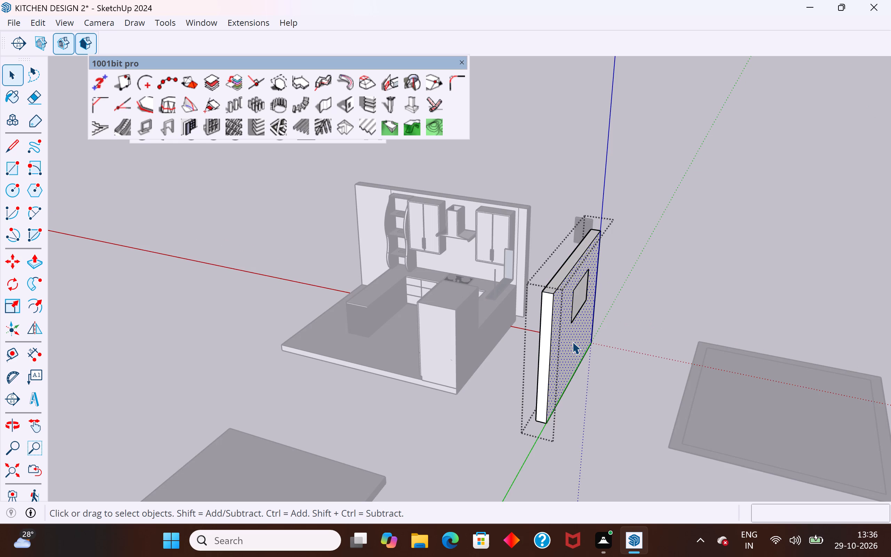
click(580, 288)
key(Delete)
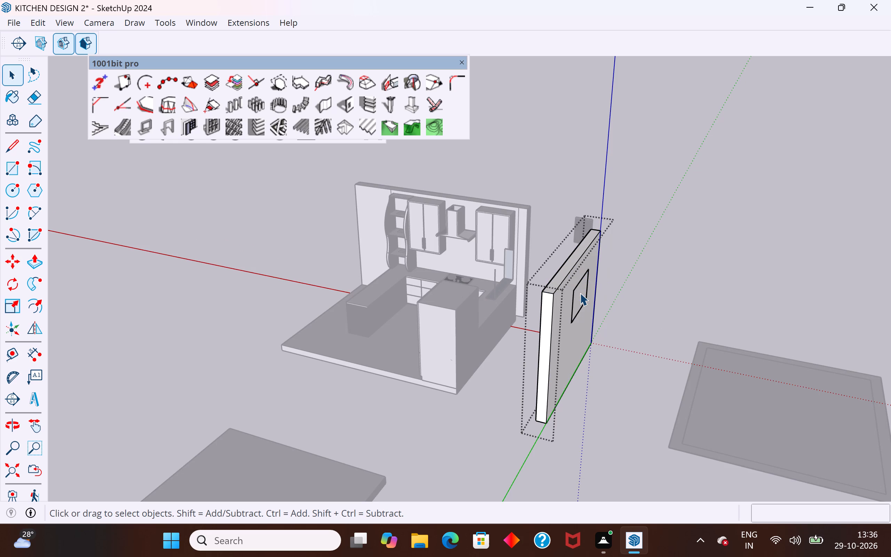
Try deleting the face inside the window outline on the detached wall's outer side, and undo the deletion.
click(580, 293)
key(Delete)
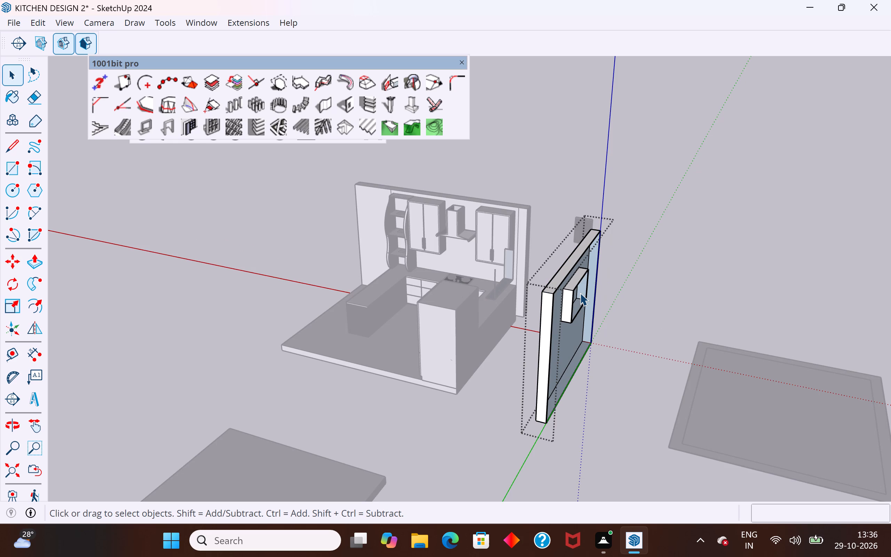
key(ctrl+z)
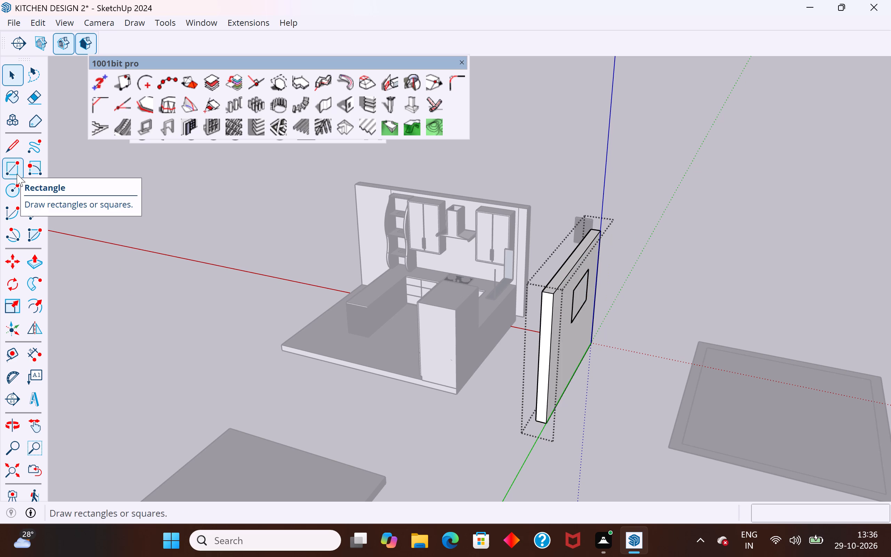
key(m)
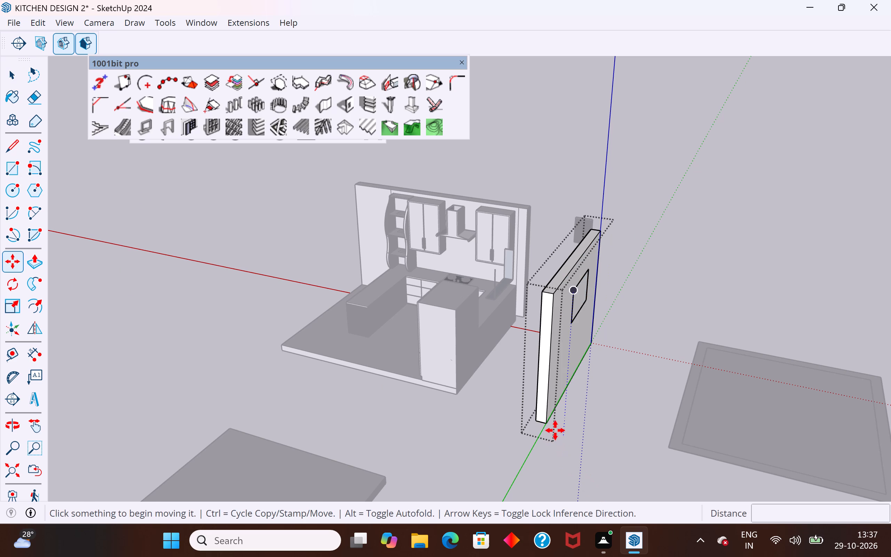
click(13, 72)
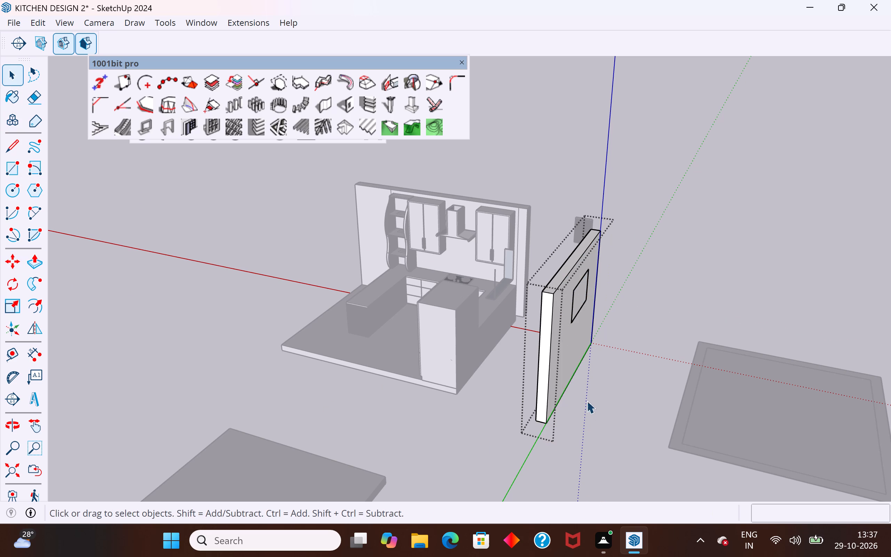
Copy the detached wall's outer face 3' outward, away from the wall.
click(562, 351)
key(m)
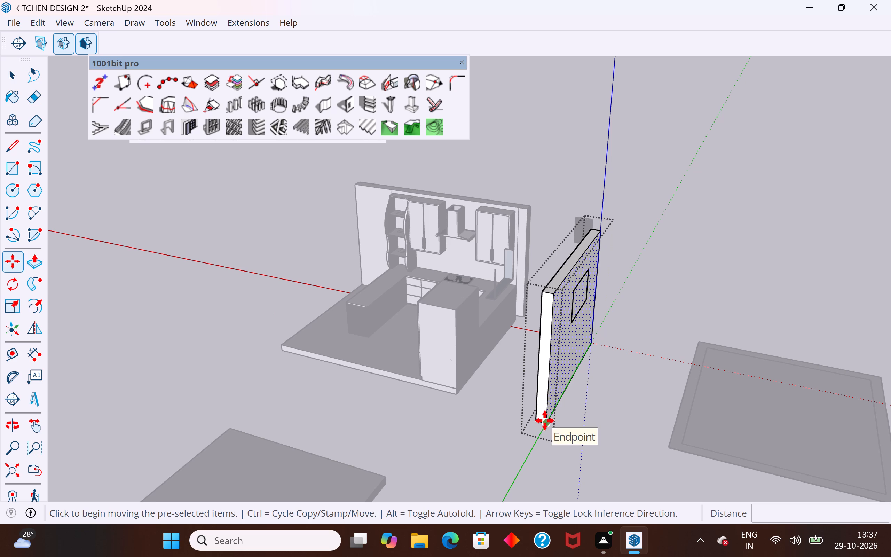
ctrl+click(545, 421)
click(581, 432)
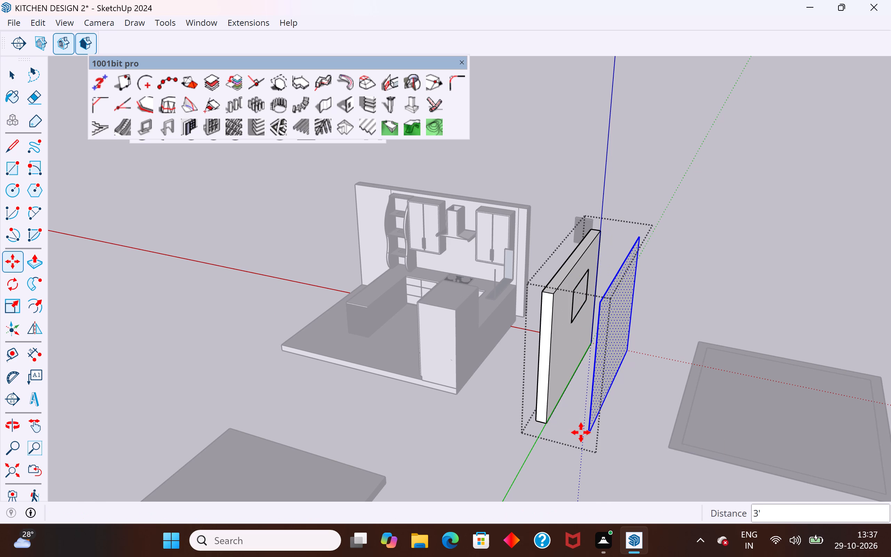
click(16, 73)
Leave the wall group and explode it.
click(208, 220)
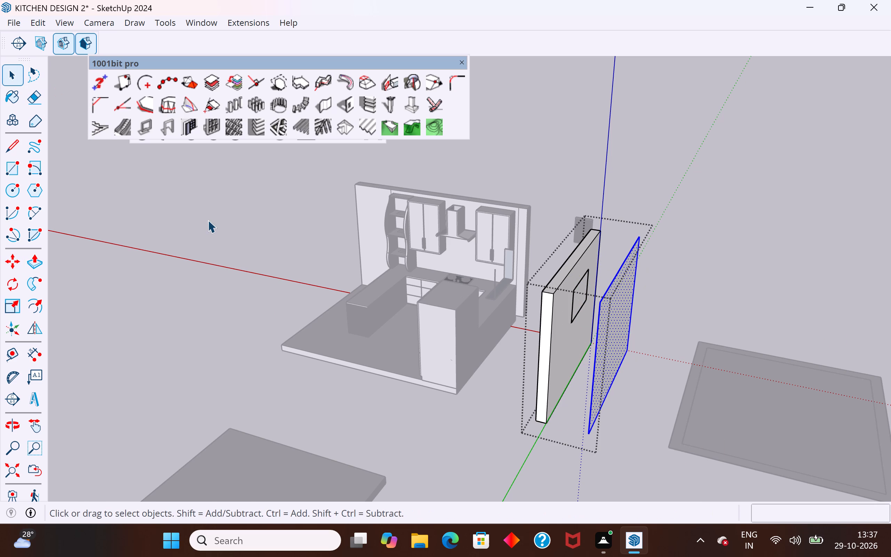
click(568, 335)
right_click(567, 338)
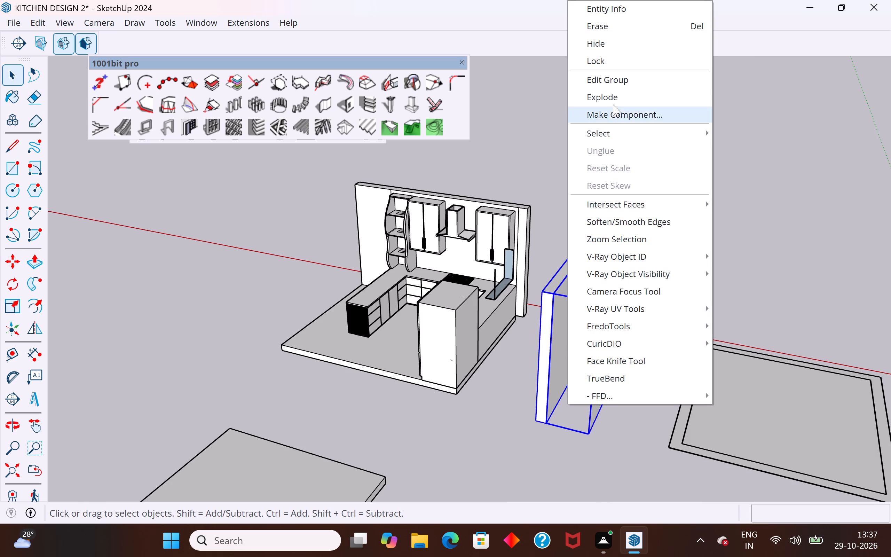
click(614, 98)
Delete the original thick wall with its window outline, keeping only the copied flat face.
middle_drag(617, 356, 890, 382)
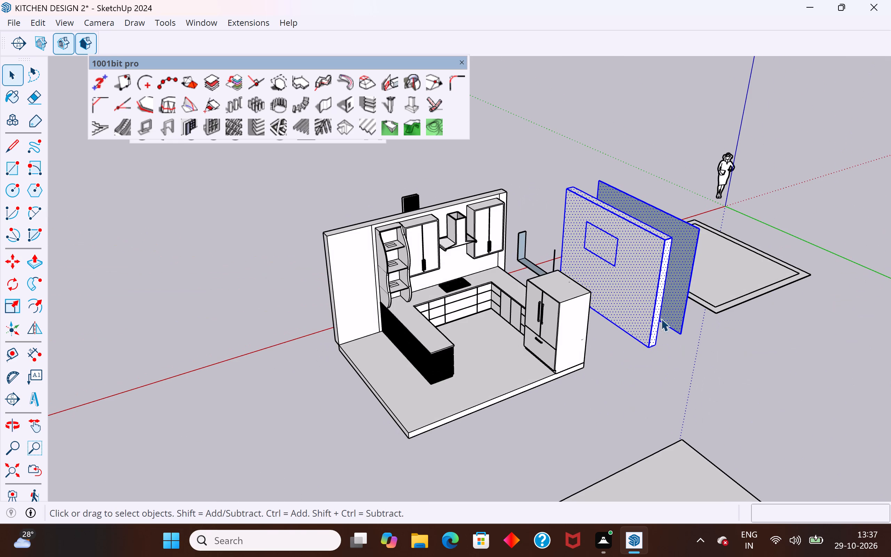
middle_drag(620, 333, 757, 356)
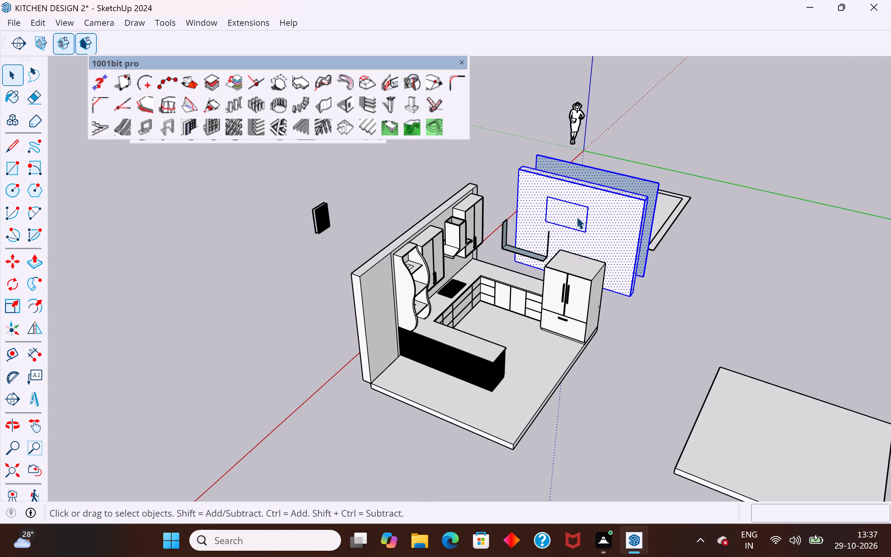
middle_drag(587, 223, 710, 322)
scroll(513, 164, up, 1)
scroll(506, 364, down, 5)
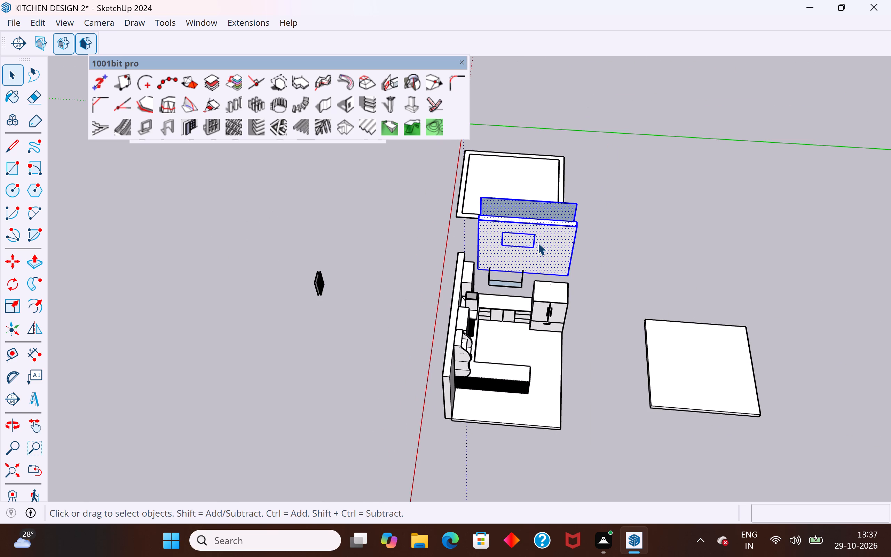
middle_drag(538, 243, 536, 173)
click(642, 227)
click(544, 260)
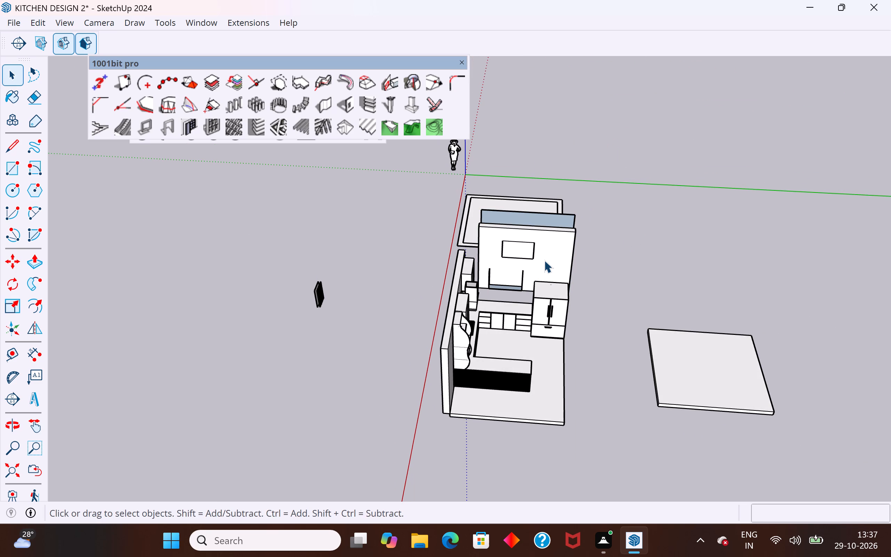
key(Delete)
middle_drag(630, 261, 279, 342)
middle_drag(541, 385, 364, 359)
middle_drag(508, 359, 537, 324)
middle_drag(515, 344, 576, 333)
drag(549, 265, 521, 394)
key(Delete)
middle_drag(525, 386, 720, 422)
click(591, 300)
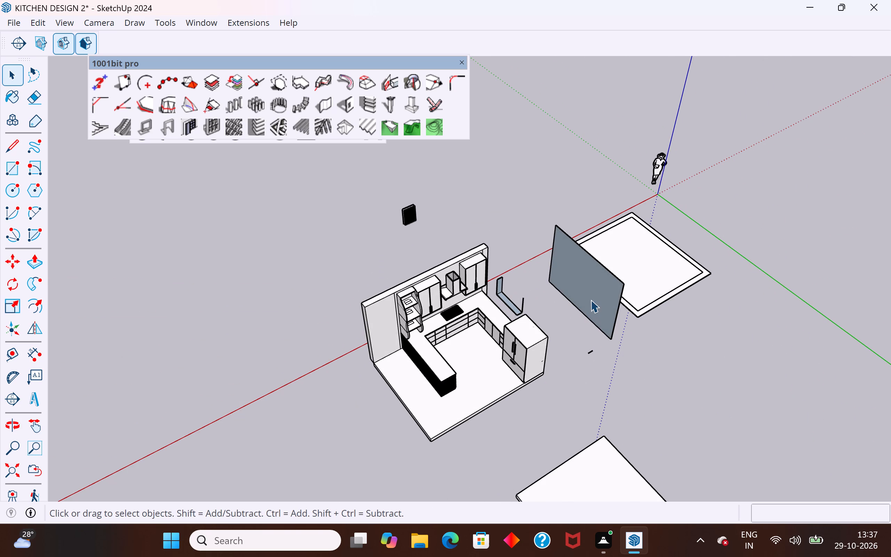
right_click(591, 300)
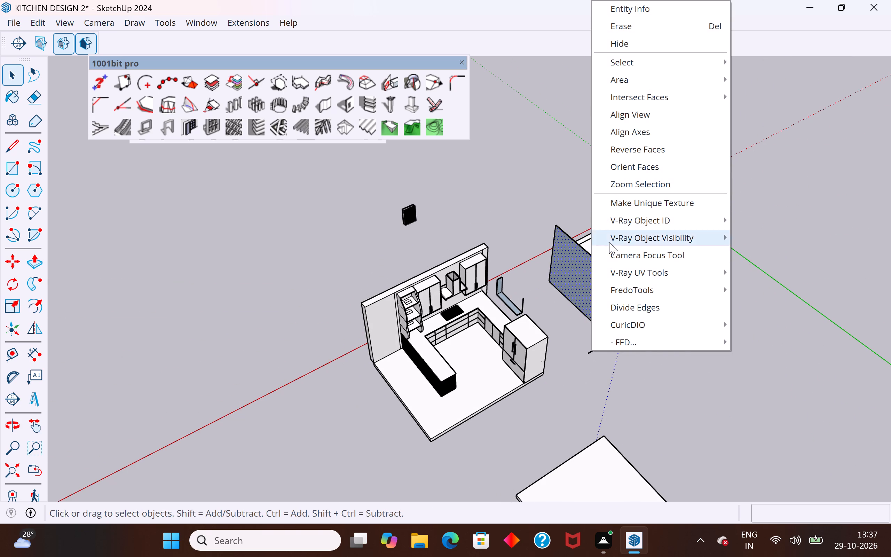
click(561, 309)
Delete the small stray edge left beside the copied wall face.
middle_drag(620, 384, 755, 393)
scroll(662, 264, up, 4)
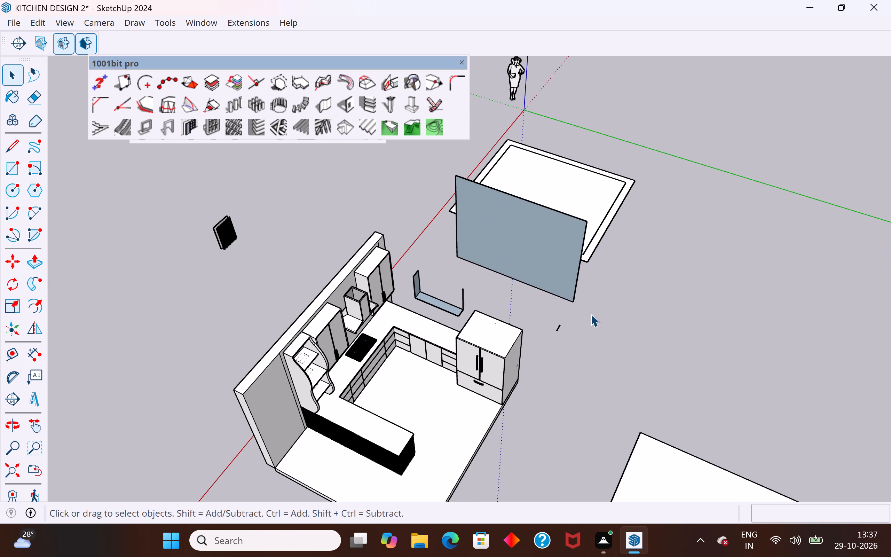
drag(570, 319, 544, 334)
key(Delete)
Delete the leftover window reveal faces and stray edges between the kitchen counter and the copied wall face.
scroll(561, 320, up, 1)
middle_drag(566, 332, 488, 366)
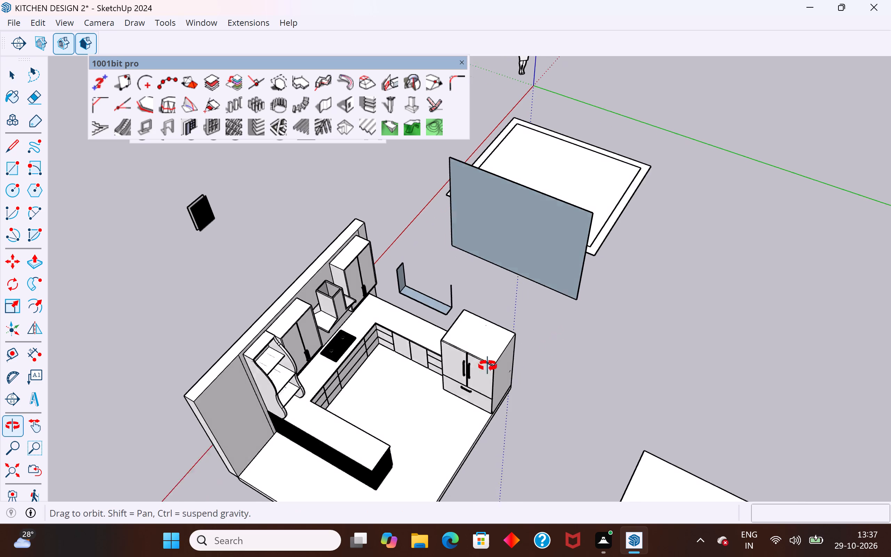
middle_drag(488, 366, 327, 384)
middle_drag(418, 286, 552, 157)
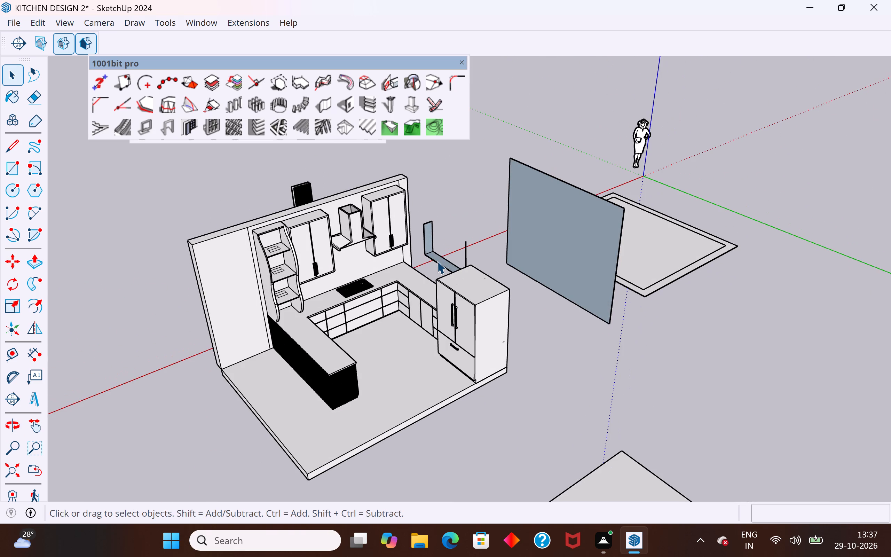
click(437, 261)
key(Delete)
click(438, 257)
key(Delete)
drag(438, 207, 430, 250)
drag(430, 250, 422, 264)
key(Delete)
middle_drag(424, 295, 682, 353)
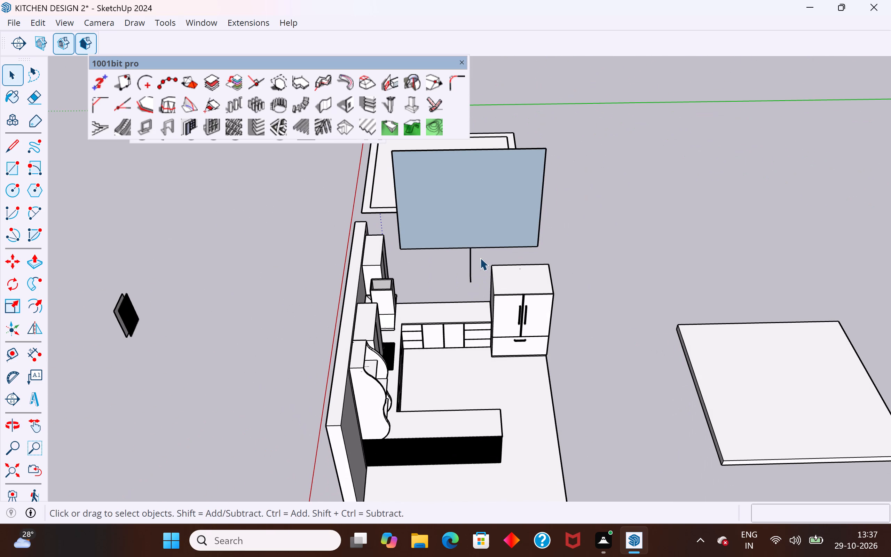
drag(480, 258, 463, 285)
key(Delete)
Check the area around the fridge, kitchen floor and copied wall face for remaining stray geometry.
middle_drag(523, 320, 360, 387)
scroll(339, 477, down, 8)
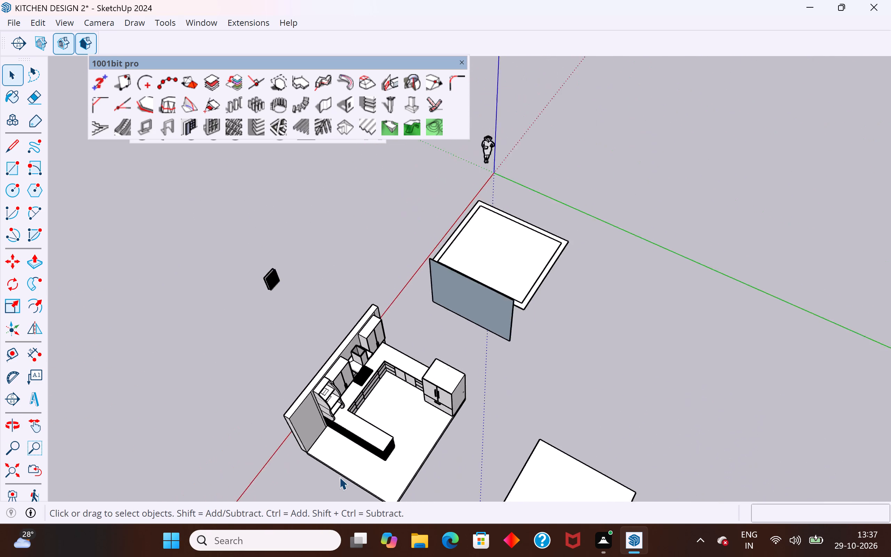
scroll(339, 477, down, 4)
middle_drag(407, 379, 476, 198)
scroll(445, 400, up, 7)
middle_drag(473, 388, 415, 393)
scroll(418, 390, up, 7)
scroll(459, 331, down, 4)
drag(468, 430, 449, 473)
middle_drag(447, 476, 341, 522)
drag(449, 473, 360, 517)
scroll(405, 429, up, 7)
click(456, 404)
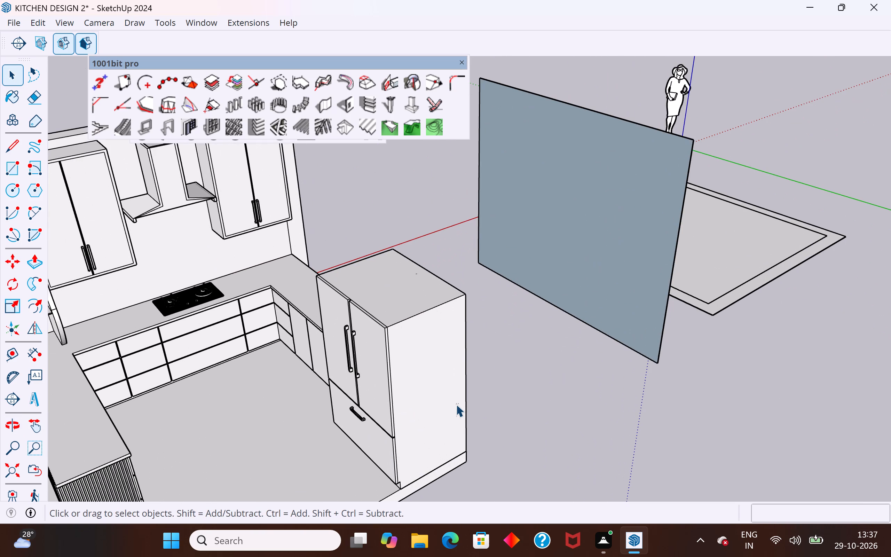
click(529, 386)
middle_drag(549, 418, 669, 455)
scroll(668, 452, down, 10)
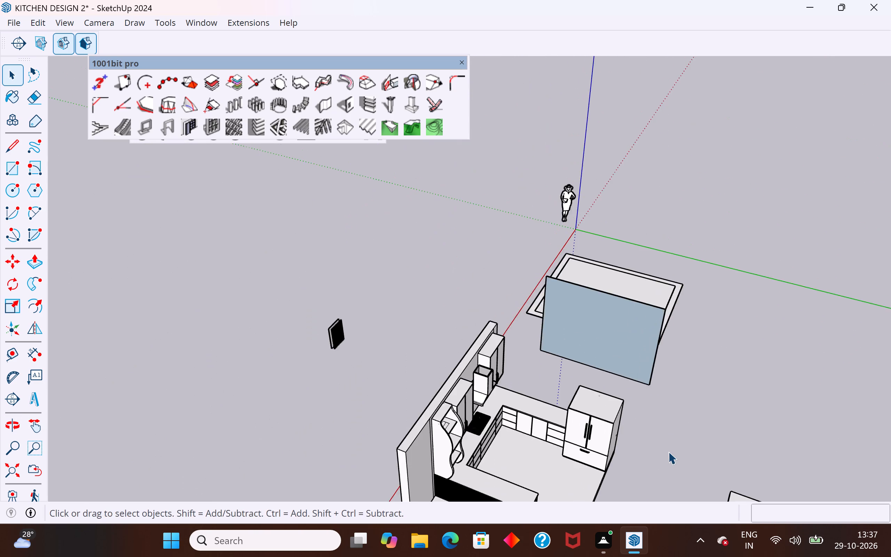
Place an upright guide 3' in from the wall face's side edge nearest the red axis, and a second one 4' further across.
middle_drag(667, 416, 729, 350)
middle_drag(584, 361, 638, 406)
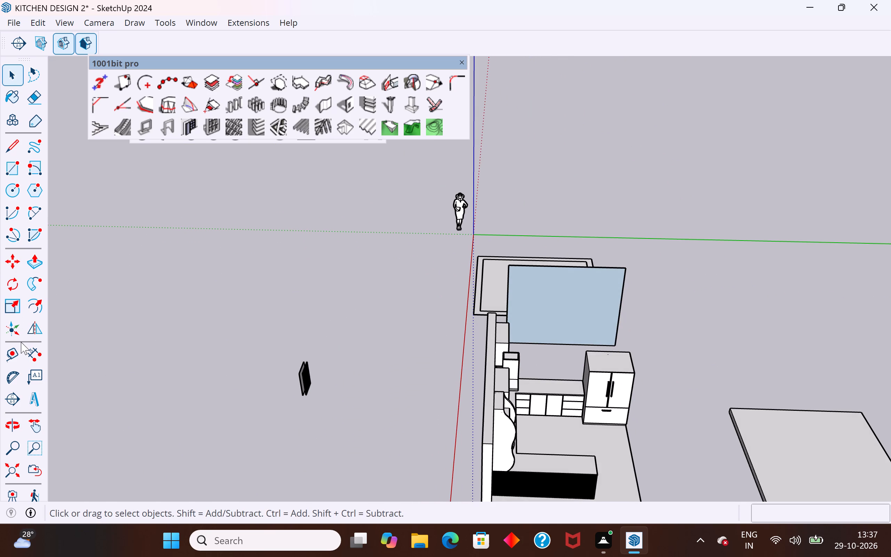
click(16, 356)
scroll(536, 301, up, 2)
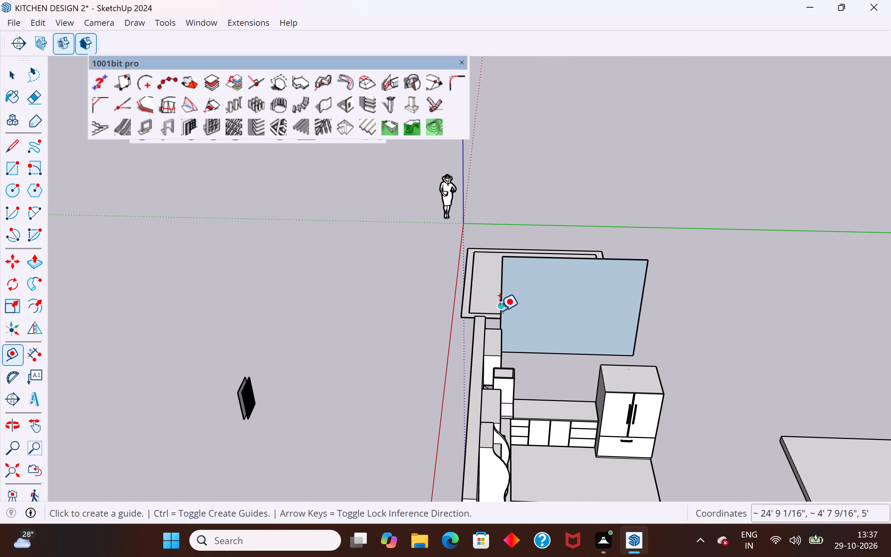
click(499, 311)
text(3')
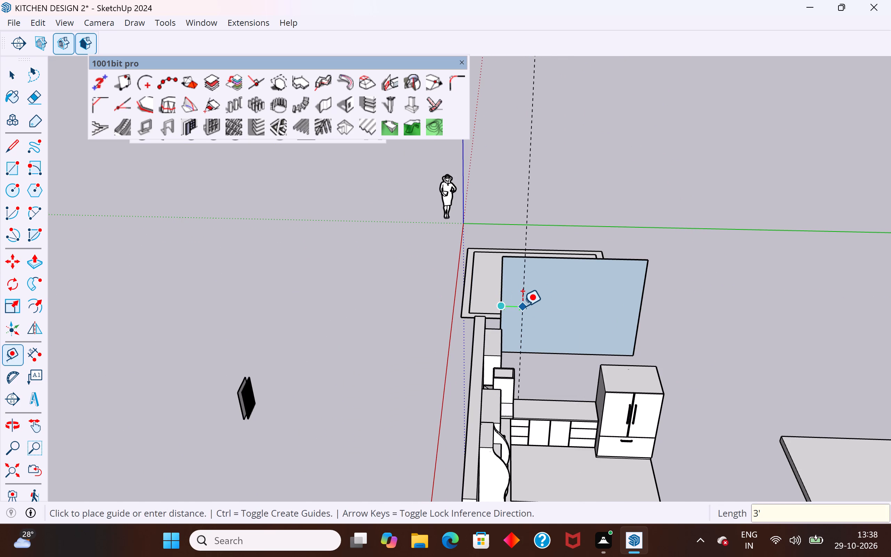
key(Return)
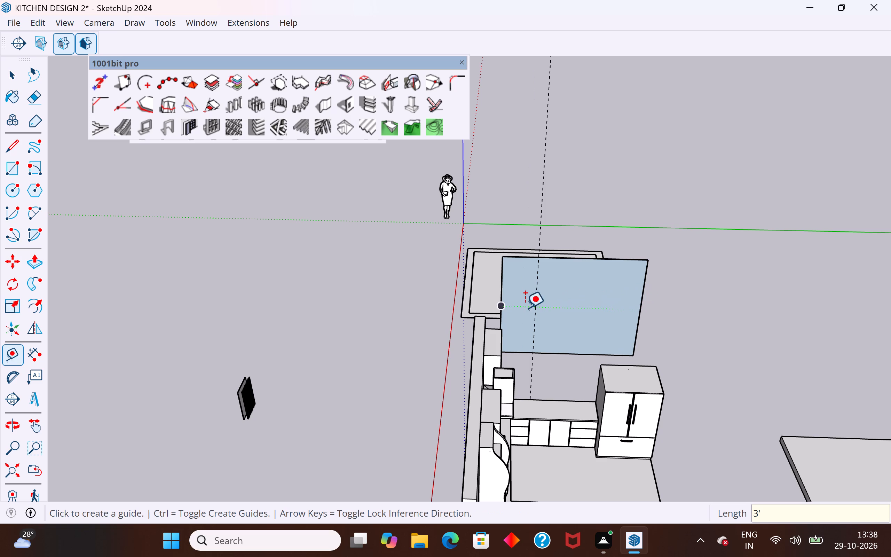
click(532, 305)
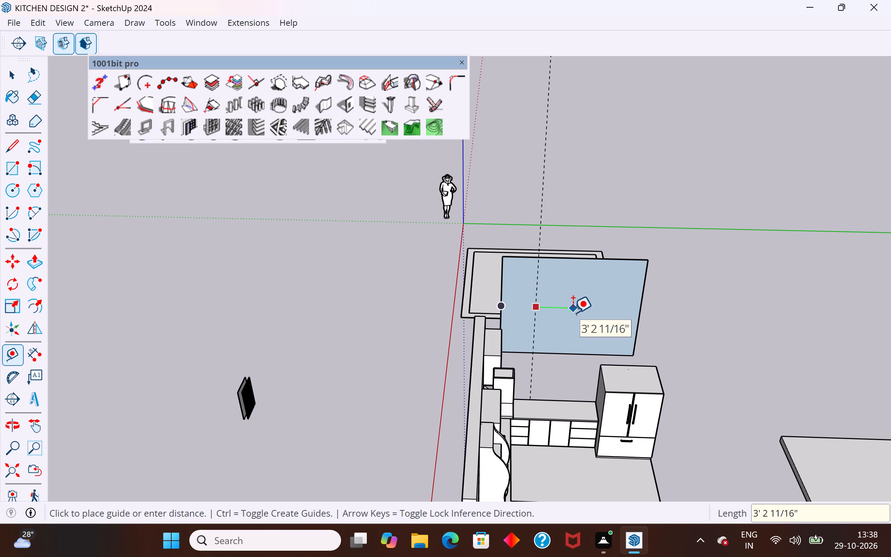
text(4')
key(Return)
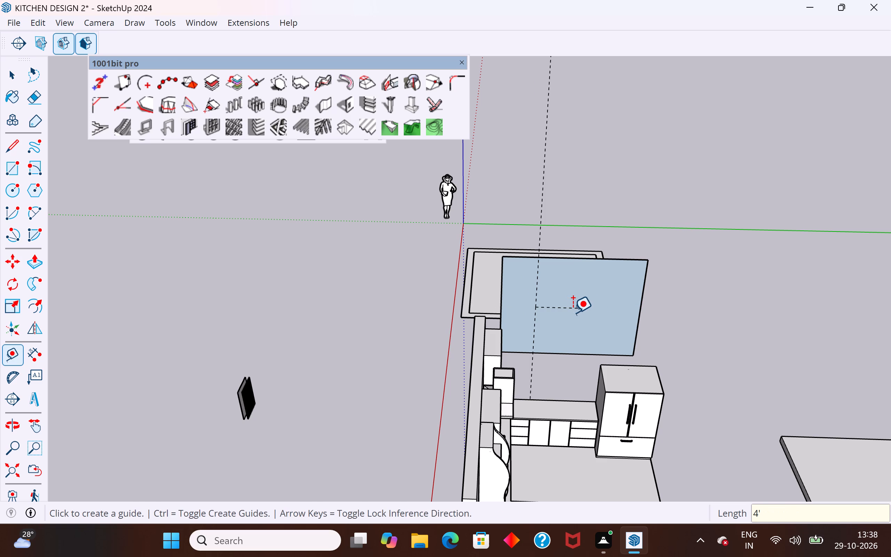
click(531, 335)
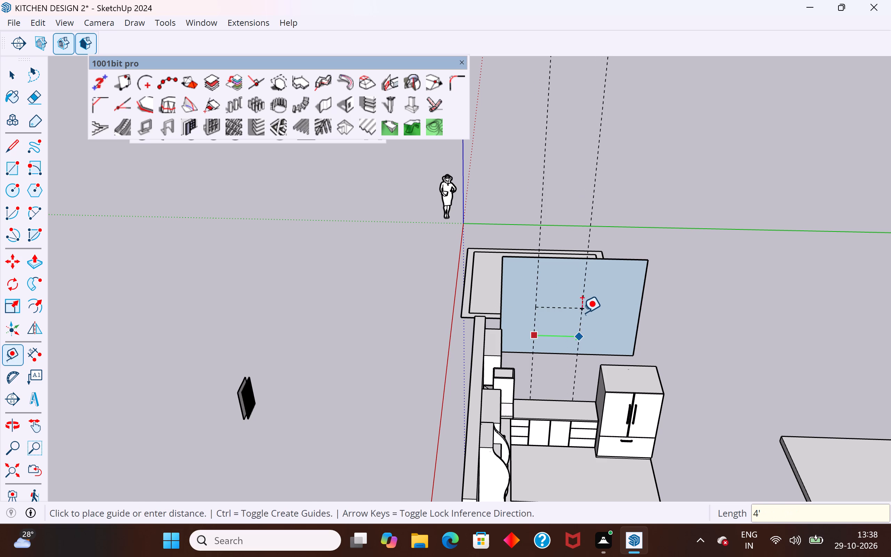
click(582, 307)
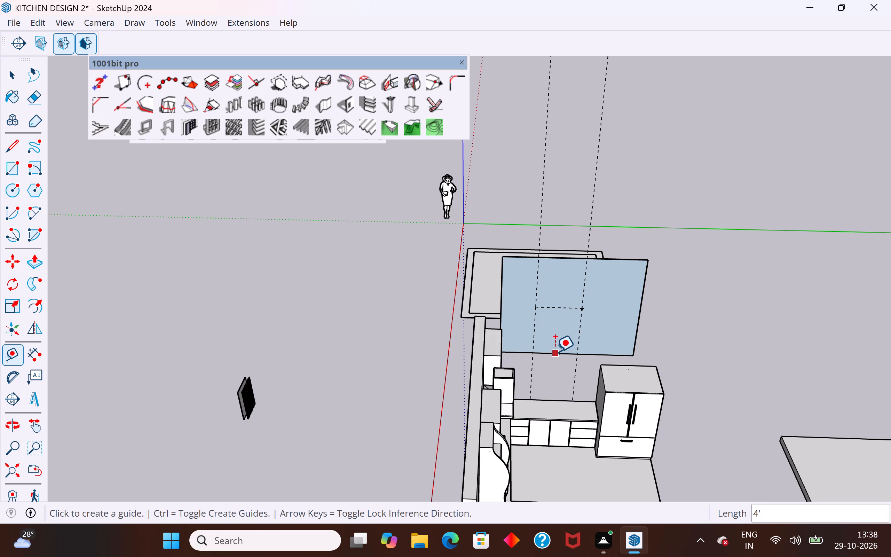
Place a horizontal guide 3' above the wall face's bottom edge and another 4' above that guide.
click(555, 352)
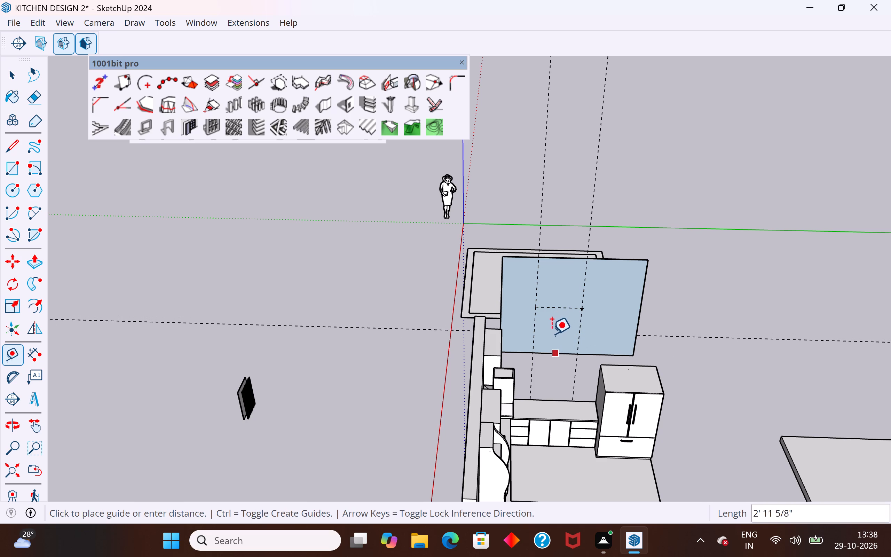
middle_drag(561, 333, 371, 344)
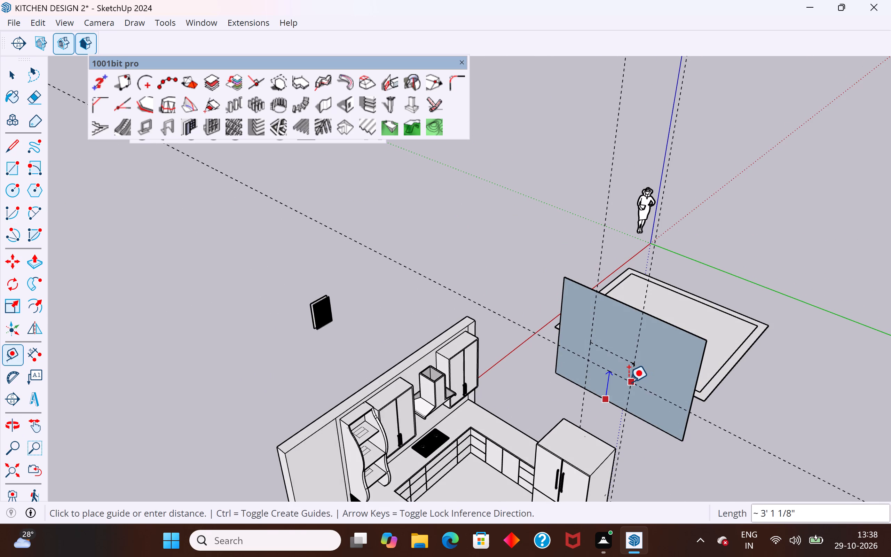
text(3')
key(Return)
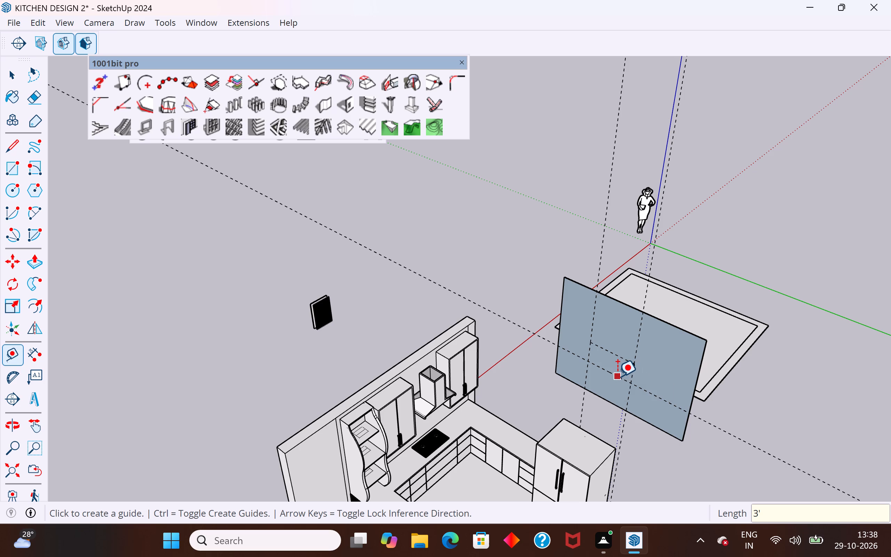
click(617, 376)
text(4')
key(Return)
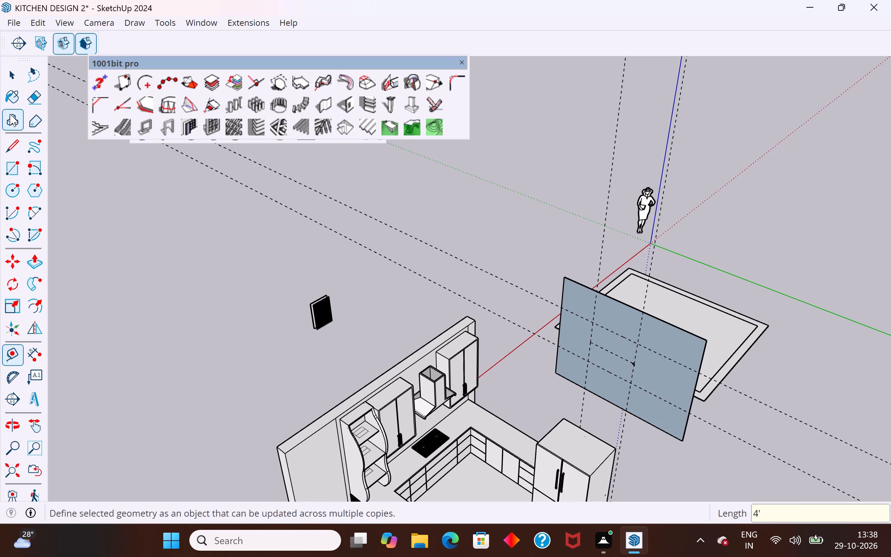
click(13, 73)
click(262, 296)
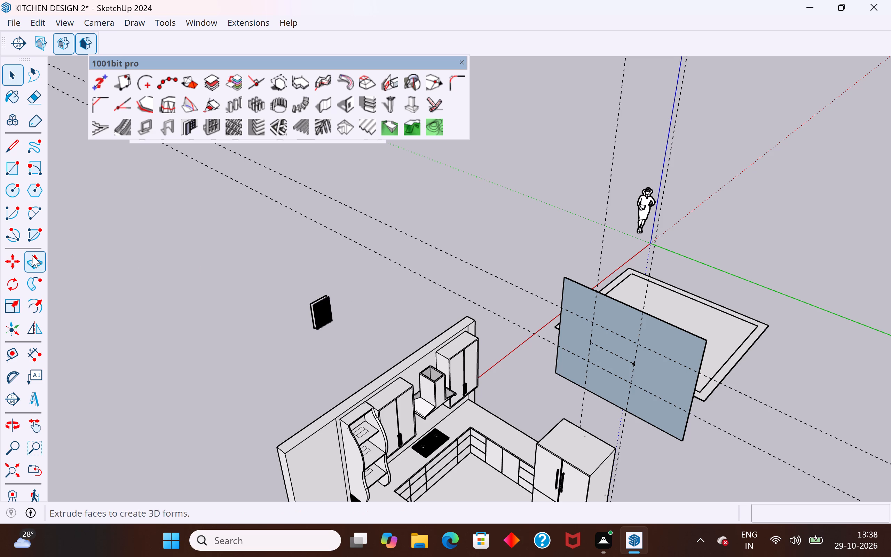
Draw a window rectangle of about 3' 8" by 4' between the guide intersections on the wall face and delete its inside to open it.
click(16, 164)
click(593, 324)
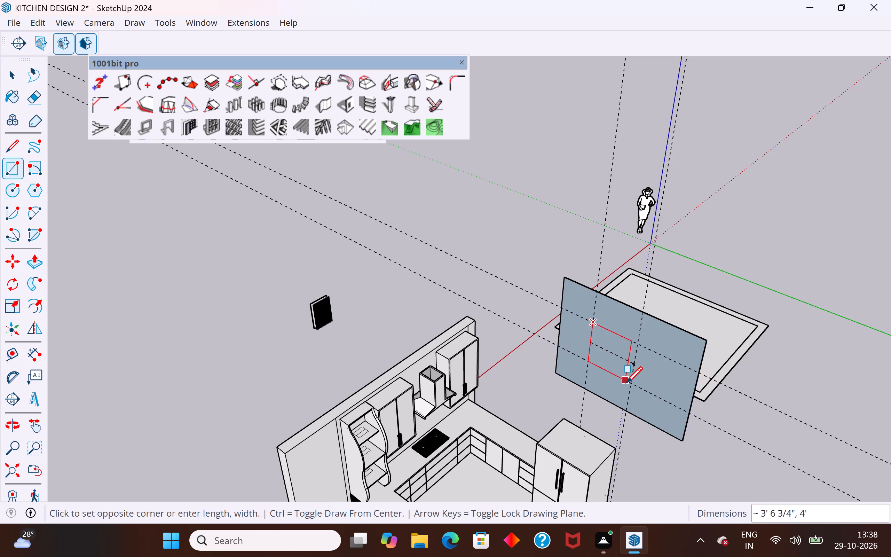
click(627, 383)
click(12, 76)
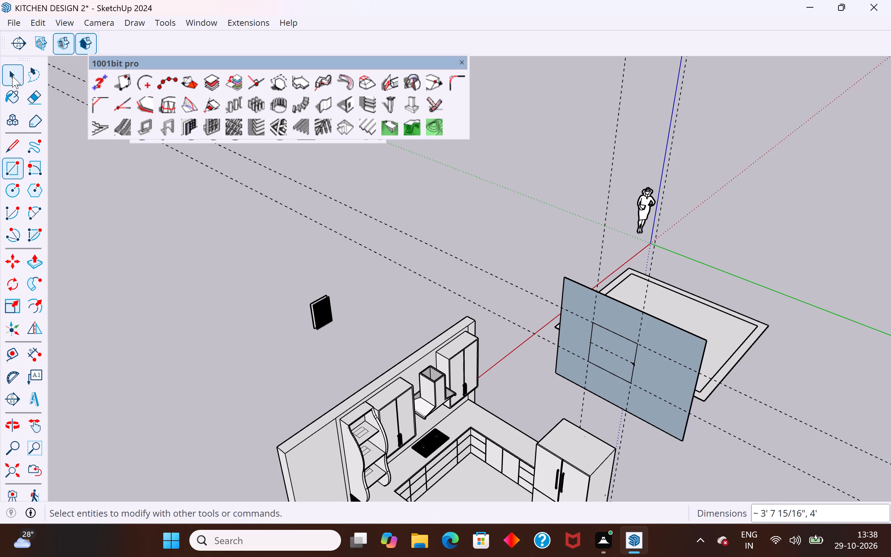
click(610, 365)
key(Delete)
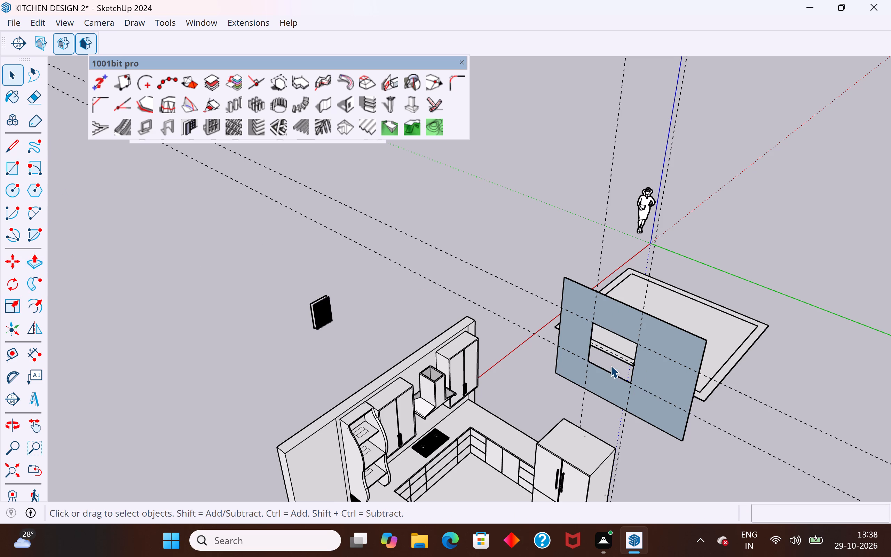
click(619, 355)
middle_drag(707, 414, 558, 354)
key(Delete)
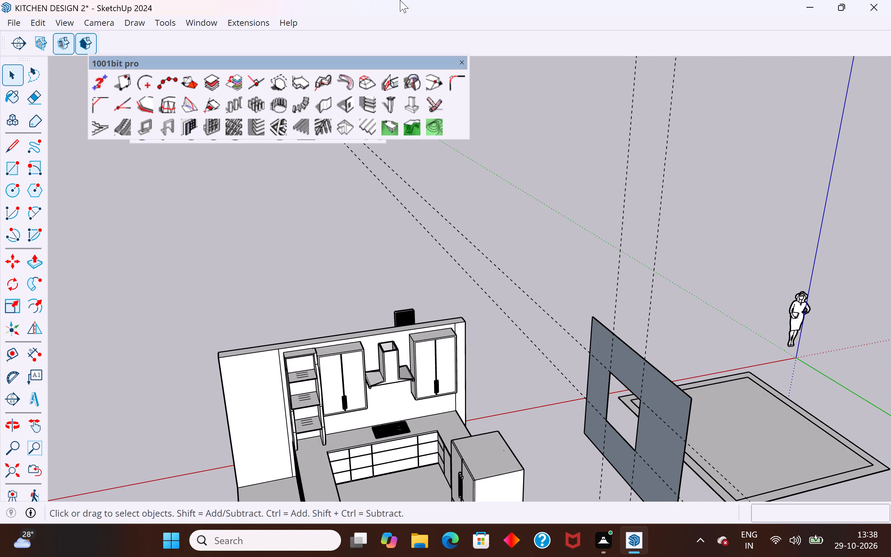
Delete all construction guides from the model.
click(31, 22)
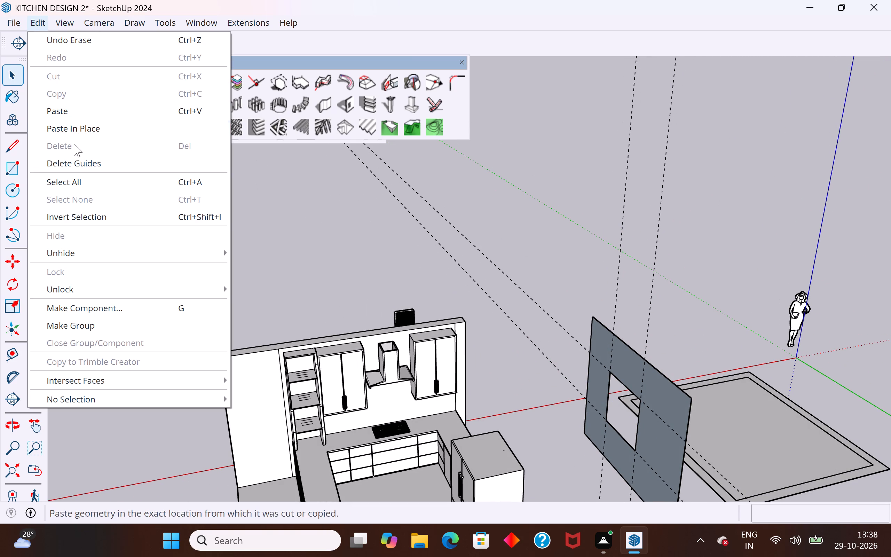
click(77, 161)
Push/Pull the wall face with the window opening to a thickness of 9".
click(622, 360)
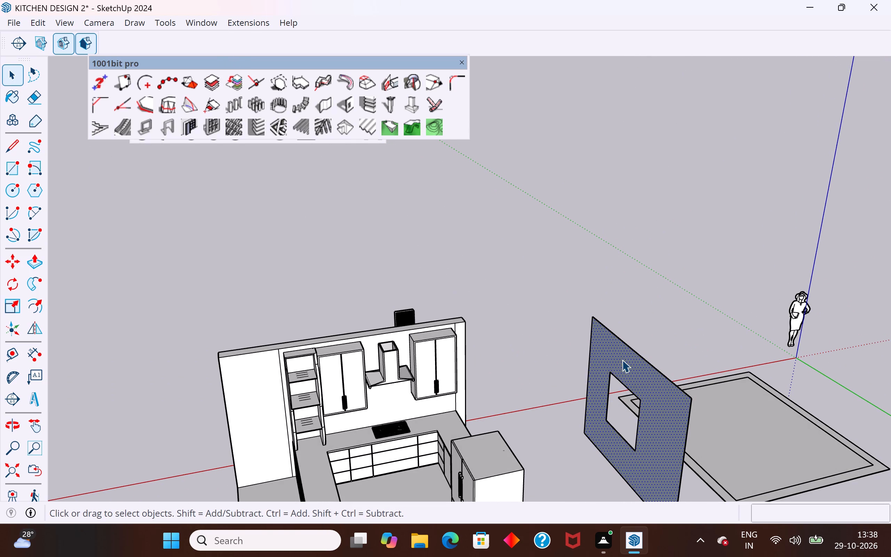
scroll(386, 176, down, 5)
middle_drag(460, 272, 349, 288)
middle_drag(458, 370, 508, 361)
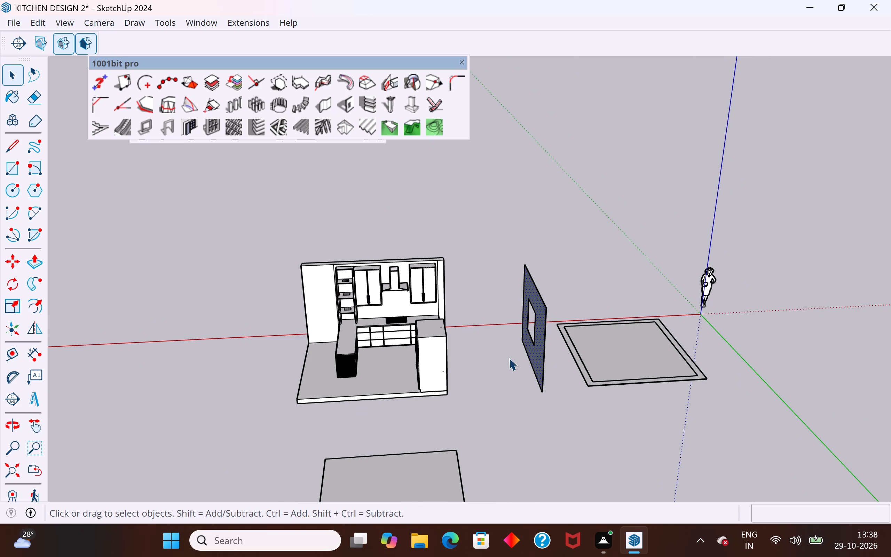
click(41, 263)
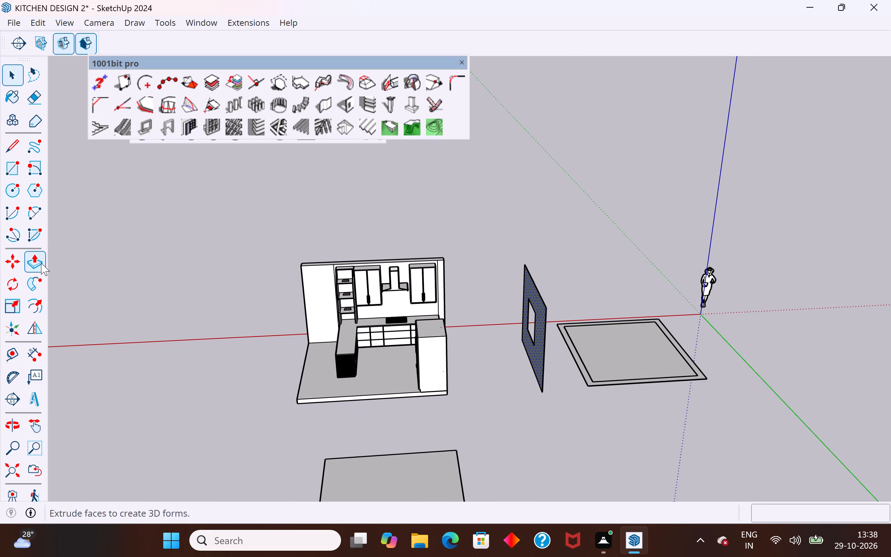
scroll(538, 366, up, 5)
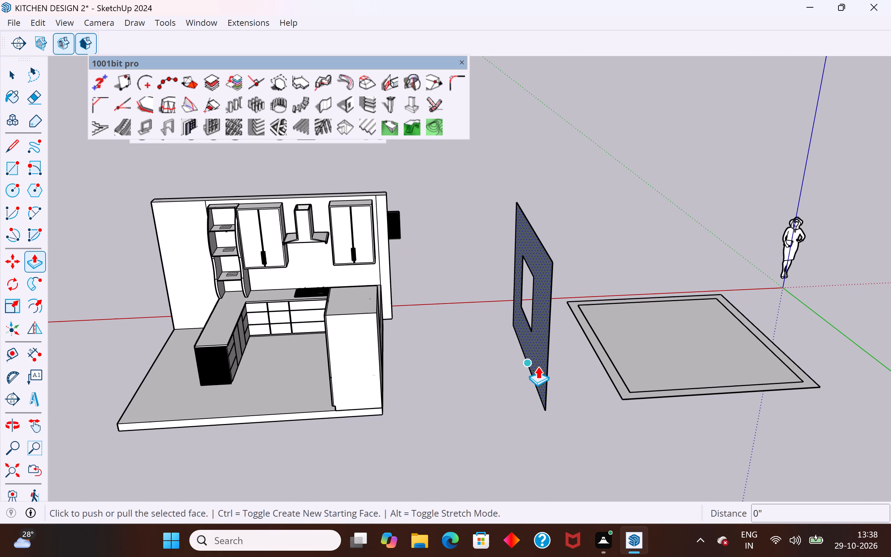
click(534, 352)
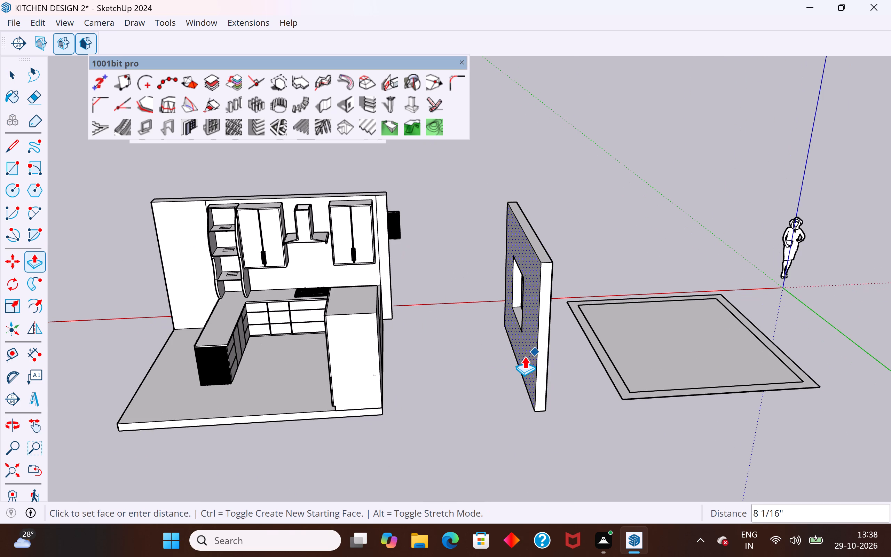
text(9")
key(Return)
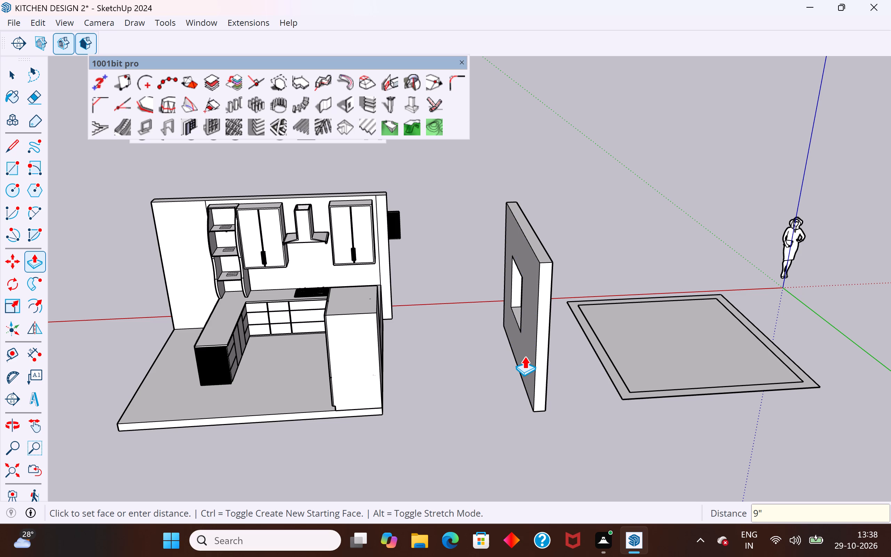
Make the whole thickened window wall, including its opening, into a group.
click(12, 70)
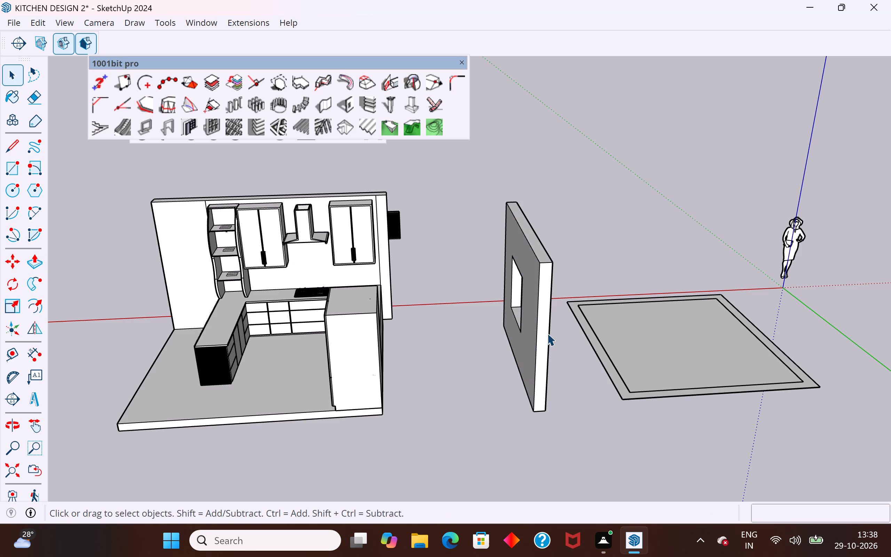
click(549, 334)
triple_click(543, 331)
right_click(543, 331)
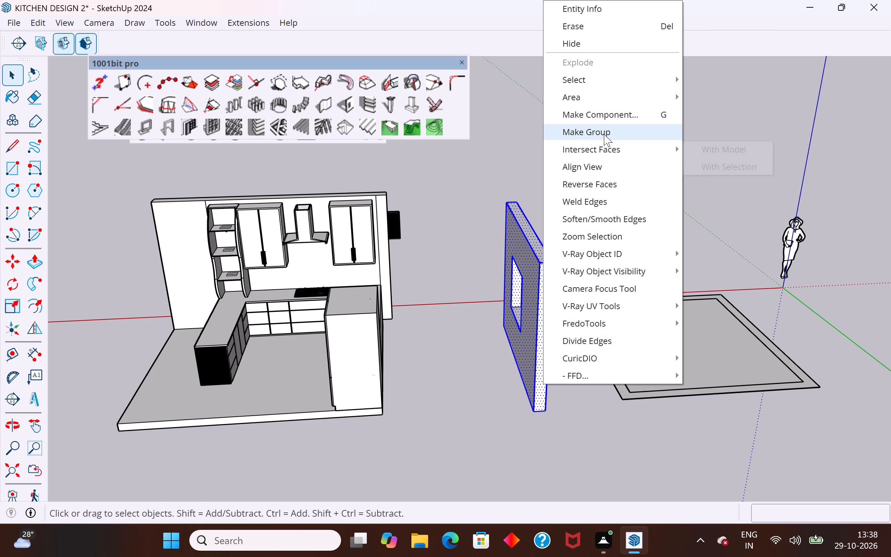
click(604, 134)
click(460, 384)
Open the kitchen's cabinet wall group for editing and reverse all of its connected faces.
middle_drag(585, 424, 85, 448)
middle_drag(488, 423, 173, 415)
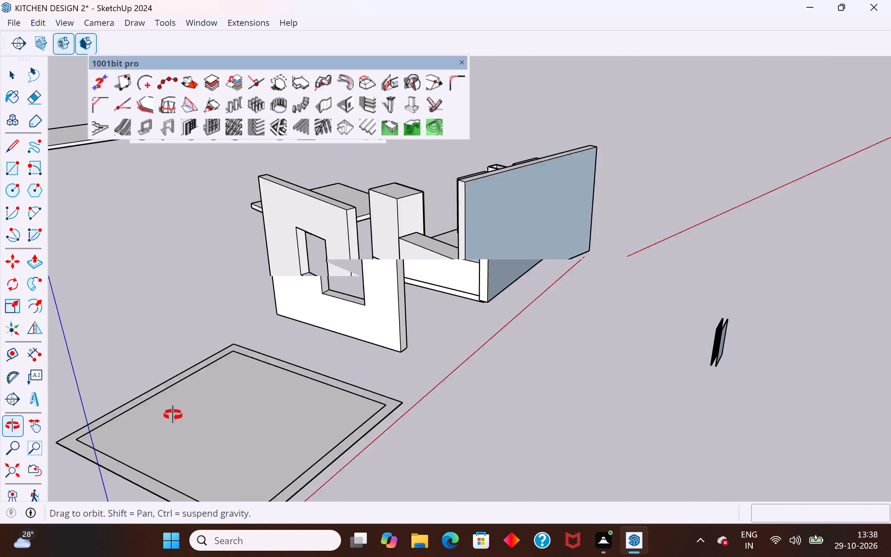
middle_drag(173, 415, 106, 414)
scroll(298, 315, up, 4)
middle_drag(515, 301, 642, 403)
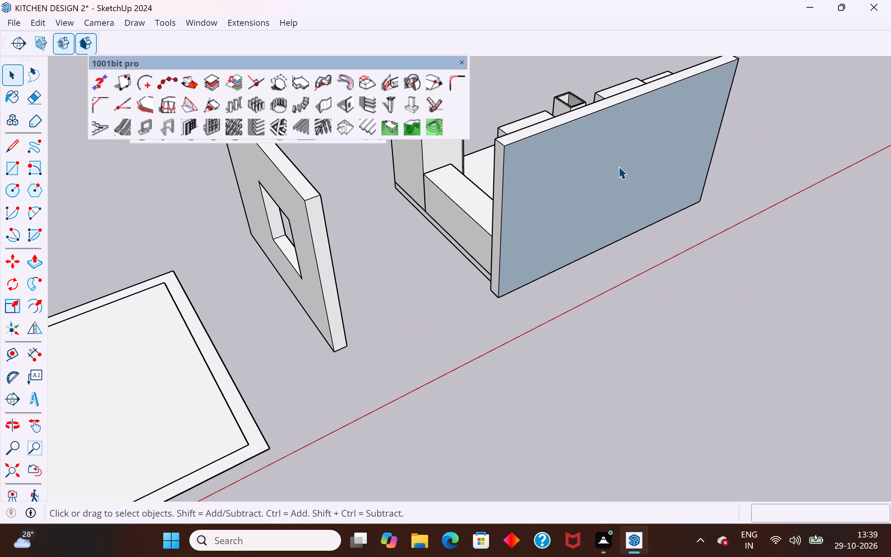
click(618, 166)
triple_click(618, 166)
click(618, 166)
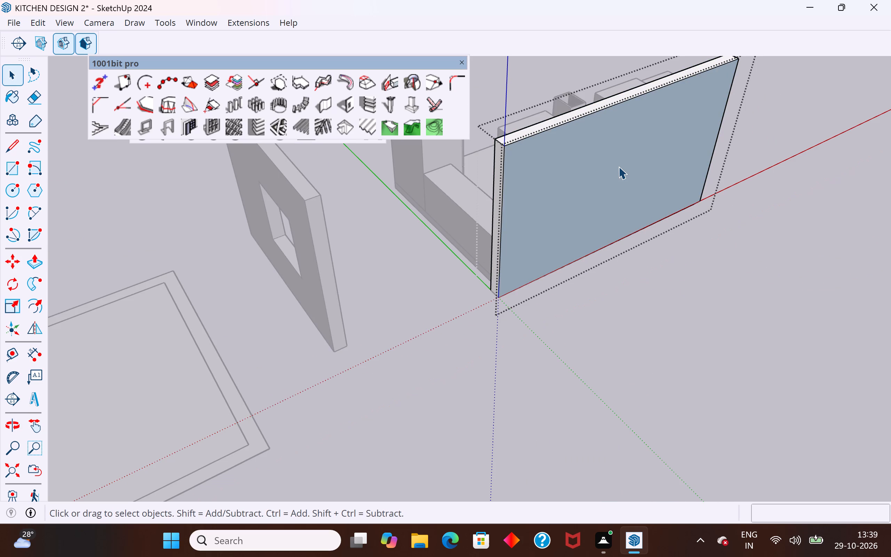
click(618, 166)
right_click(618, 166)
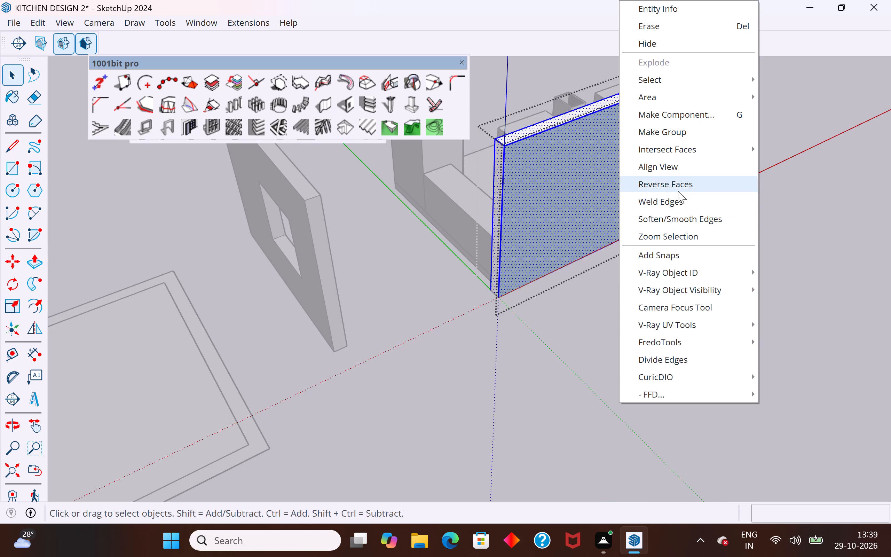
click(678, 189)
click(571, 346)
Reverse the cabinet wall's narrow end face on the fridge side and its top face individually.
middle_drag(461, 296, 710, 328)
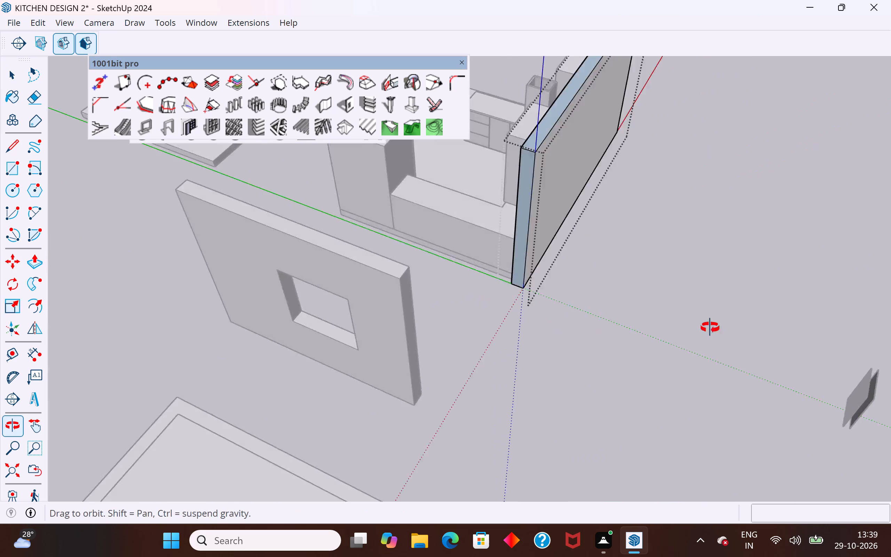
middle_drag(710, 328, 720, 325)
scroll(550, 189, up, 4)
double_click(530, 152)
double_click(530, 140)
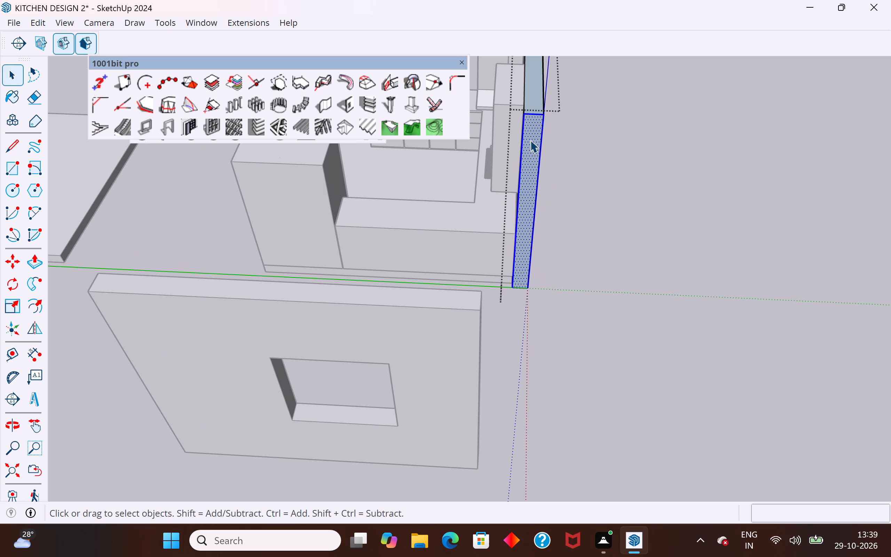
right_click(530, 140)
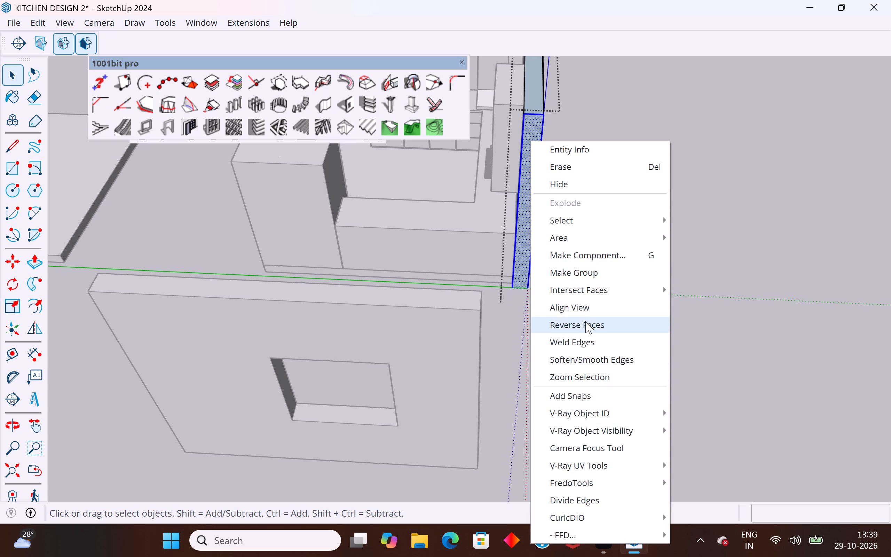
click(585, 321)
scroll(566, 417, down, 5)
double_click(539, 170)
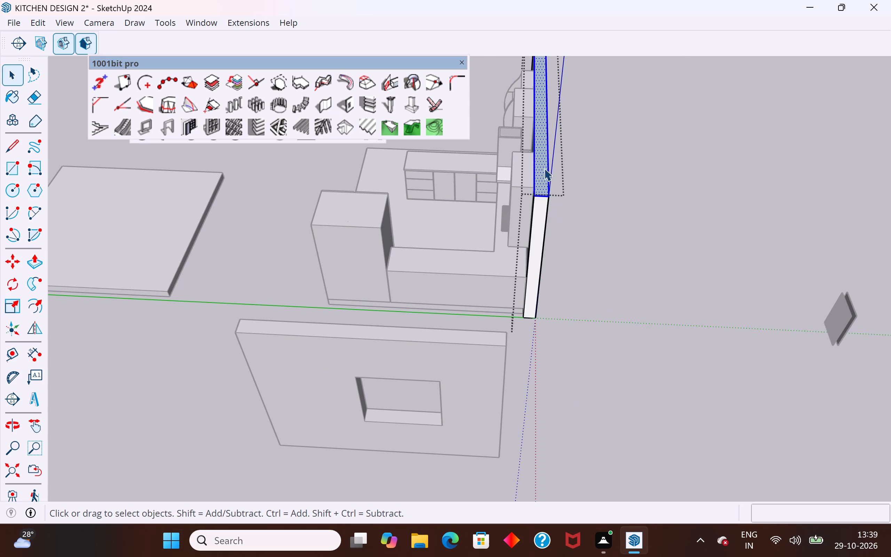
right_click(544, 168)
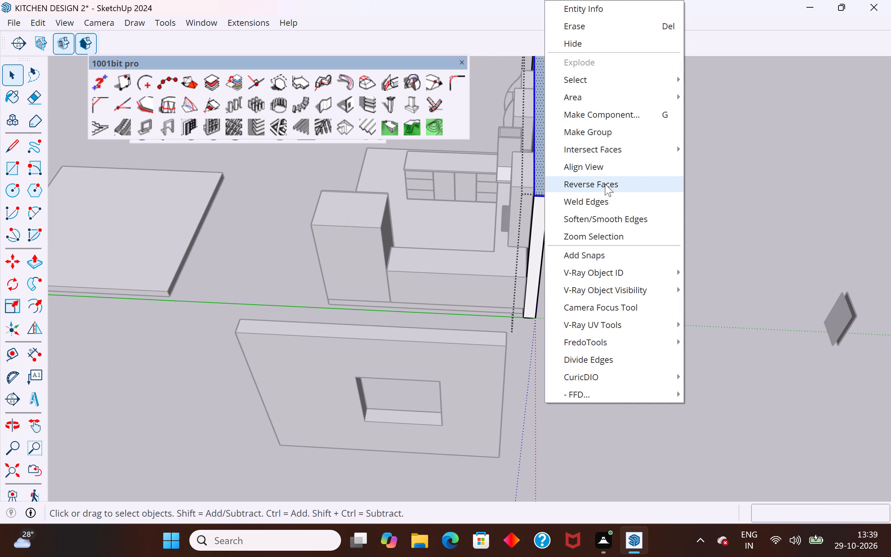
click(605, 183)
Reverse the narrow vertical face on the wall's inner side, between the end wall cabinet and the fridge-side wall end.
middle_drag(546, 334, 798, 360)
scroll(532, 202, up, 5)
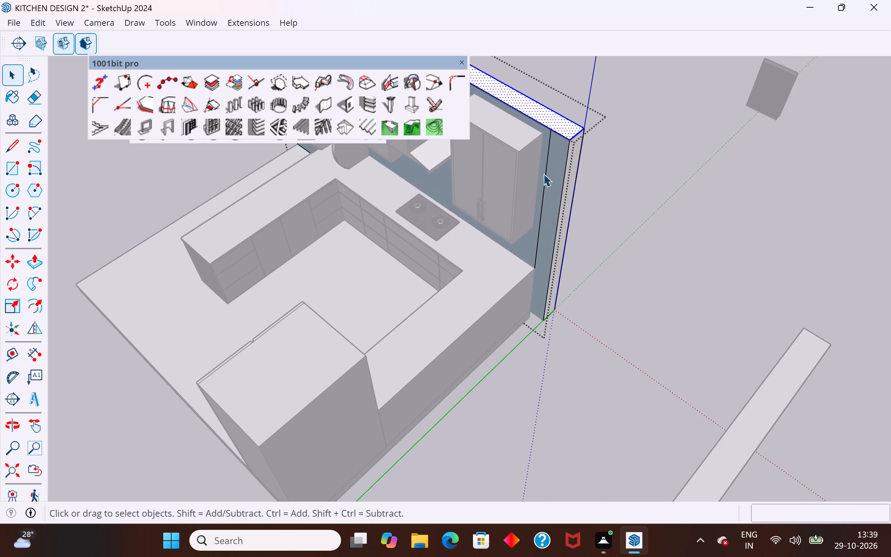
click(634, 210)
scroll(562, 147, up, 5)
click(543, 159)
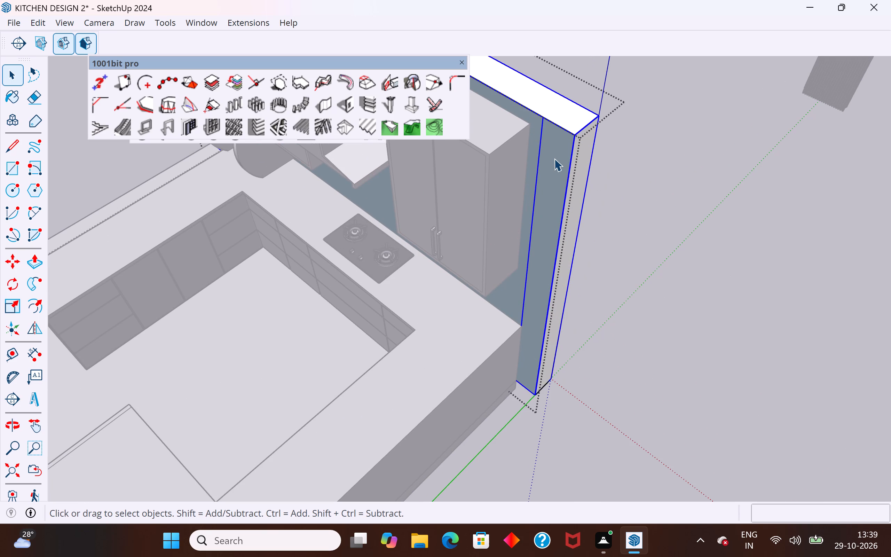
double_click(554, 158)
triple_click(548, 144)
right_click(548, 144)
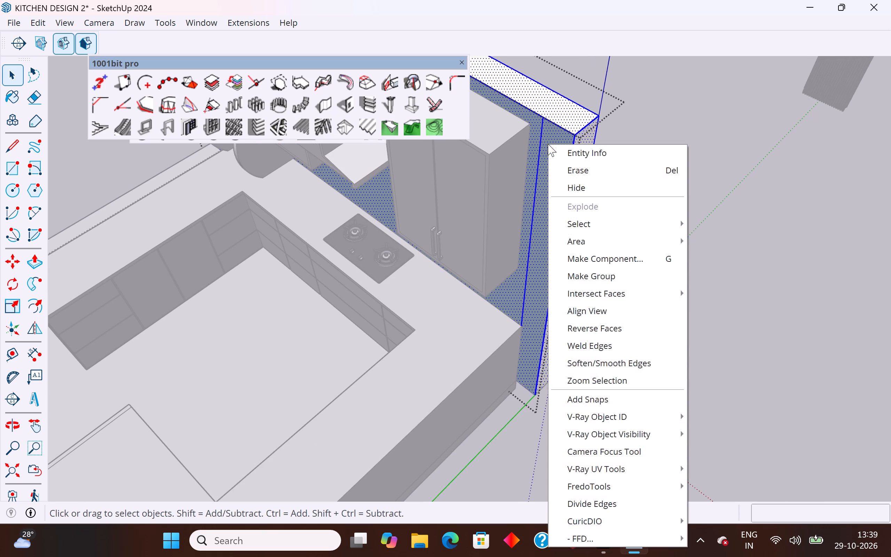
click(702, 109)
click(529, 121)
double_click(548, 158)
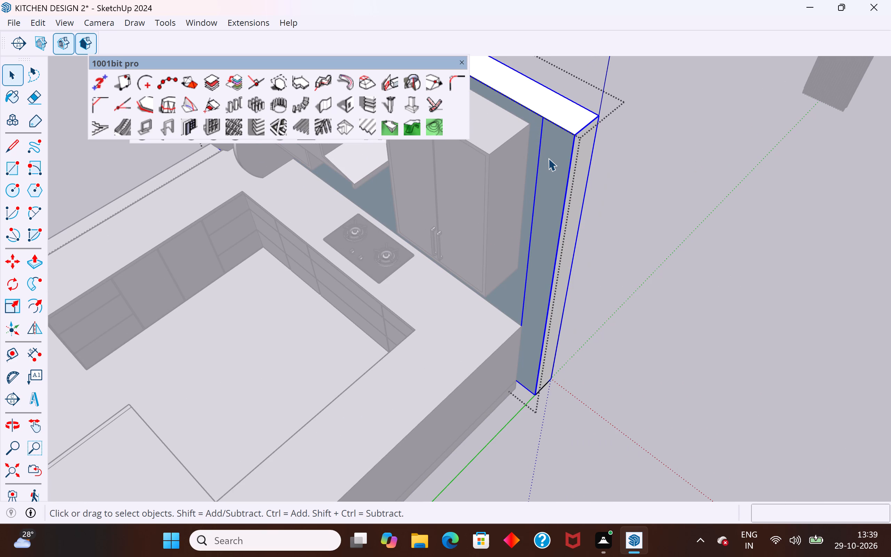
double_click(561, 158)
right_click(560, 161)
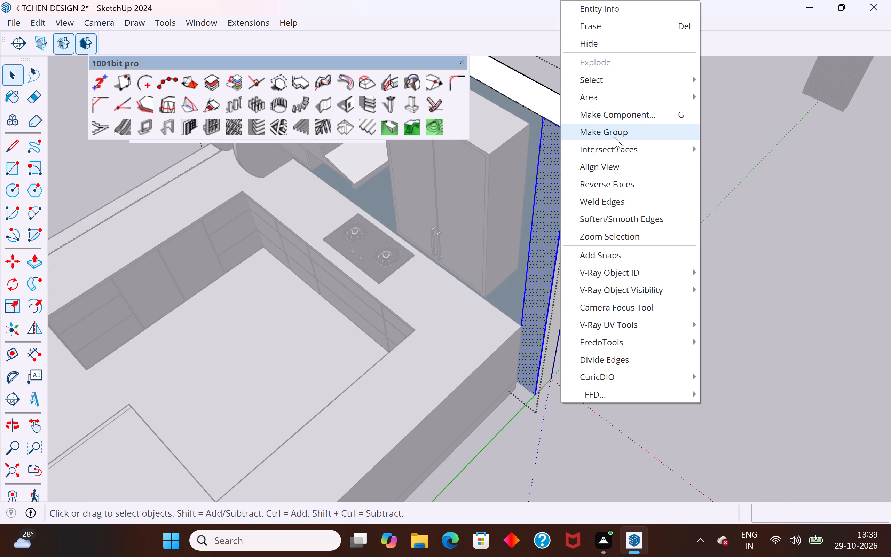
click(619, 185)
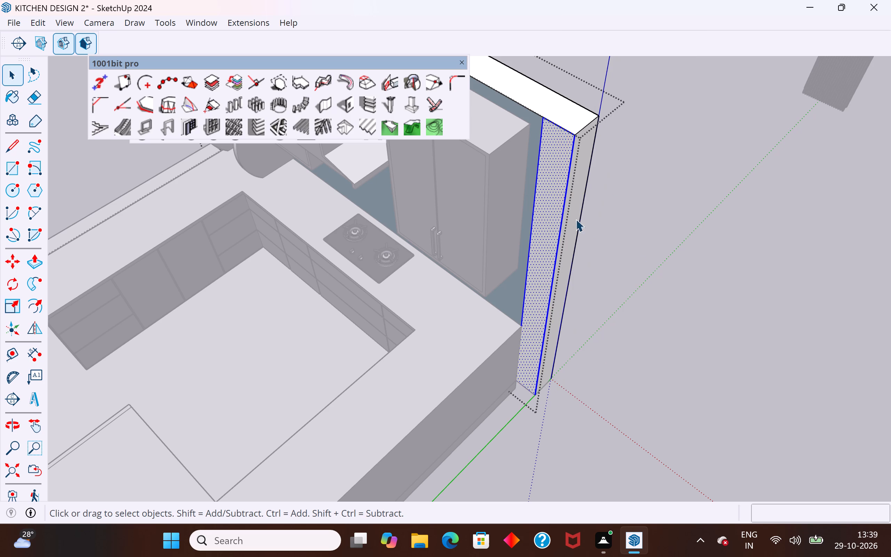
scroll(677, 257, down, 6)
click(725, 285)
Reverse all connected faces of the cabinet wall, working from its open-shelf end.
middle_drag(634, 334, 890, 231)
scroll(634, 323, down, 5)
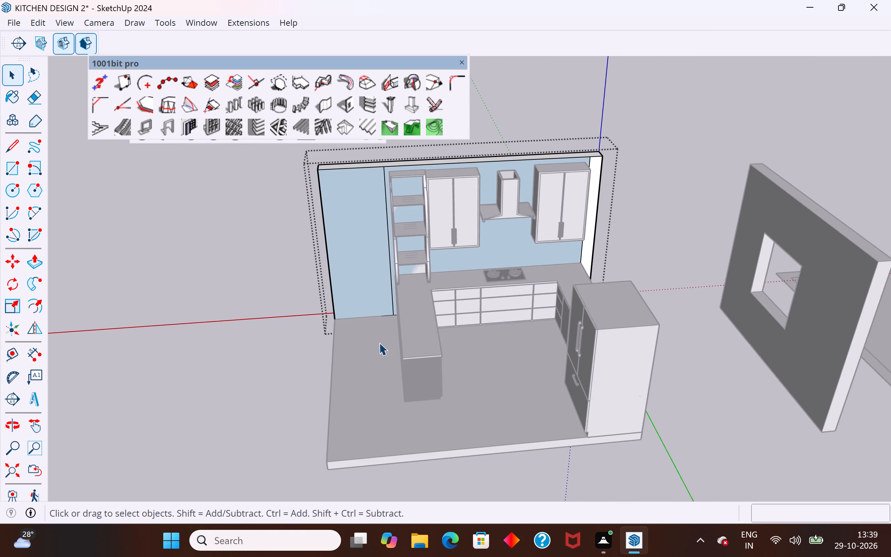
click(250, 376)
middle_drag(250, 376, 568, 309)
double_click(395, 248)
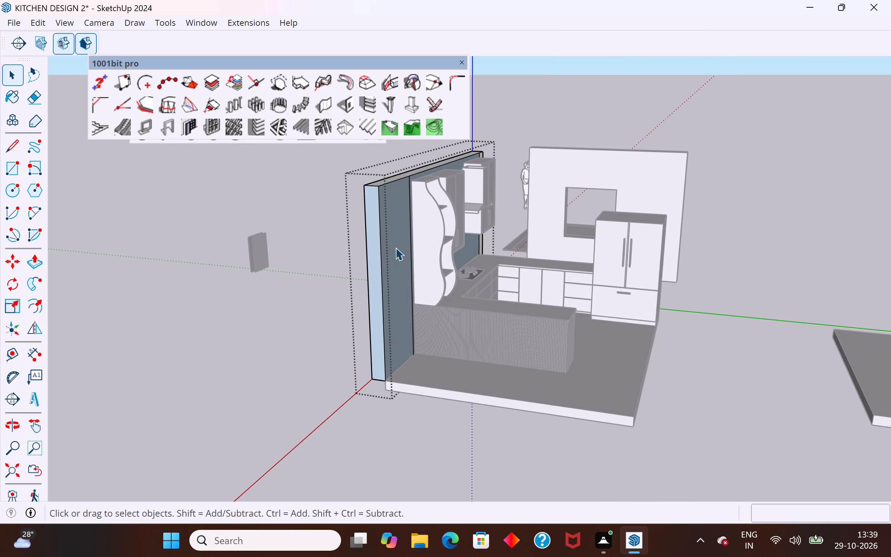
double_click(395, 248)
double_click(395, 248)
right_click(395, 248)
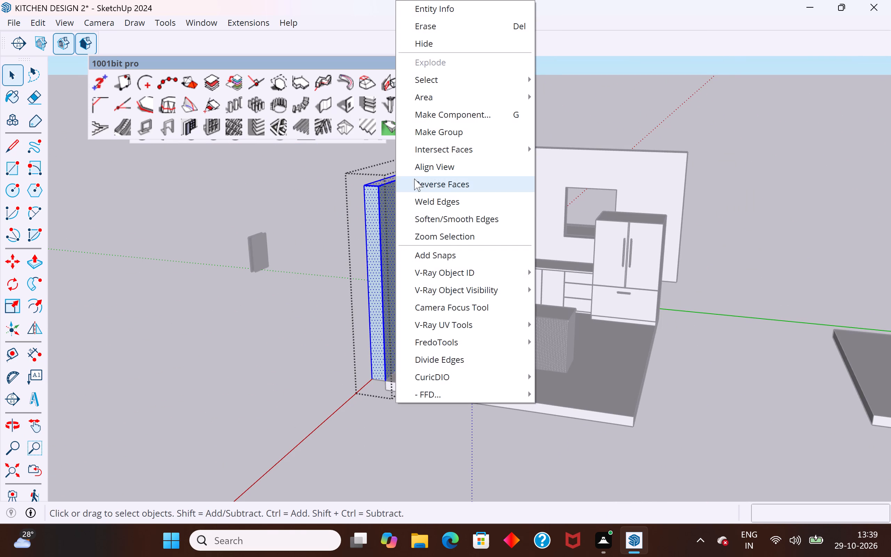
click(462, 184)
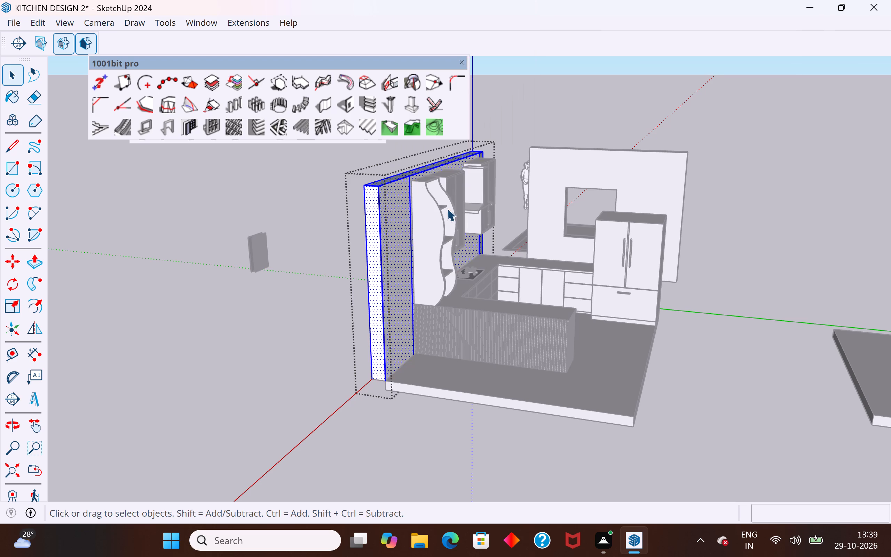
Select the top face of the cabinet wall.
middle_drag(403, 316, 525, 489)
click(452, 320)
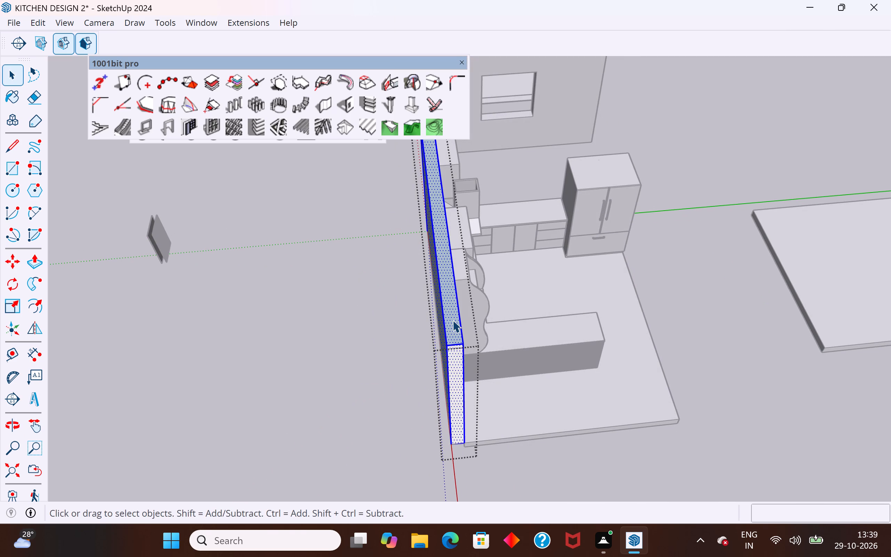
Reverse all connected faces of the cabinet wall, working from its top face.
double_click(452, 320)
click(700, 292)
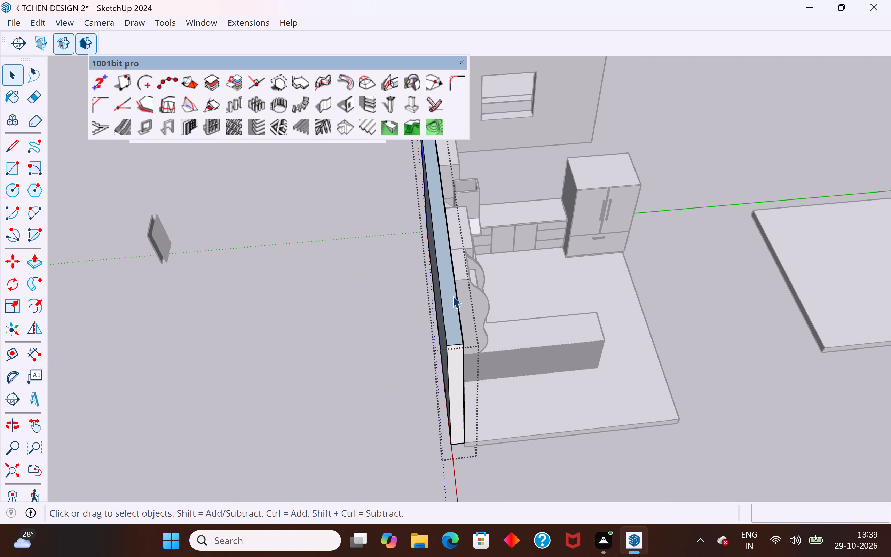
click(452, 296)
double_click(451, 289)
double_click(451, 289)
right_click(451, 289)
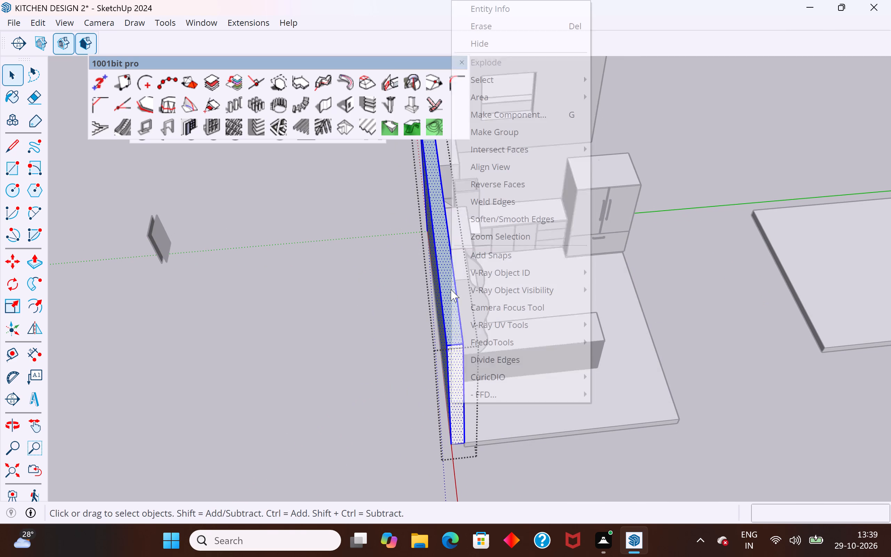
click(494, 187)
Reverse only the narrow vertical end face at the cabinet wall's open-shelf end, and leave the wall's editing context.
middle_drag(380, 365, 509, 215)
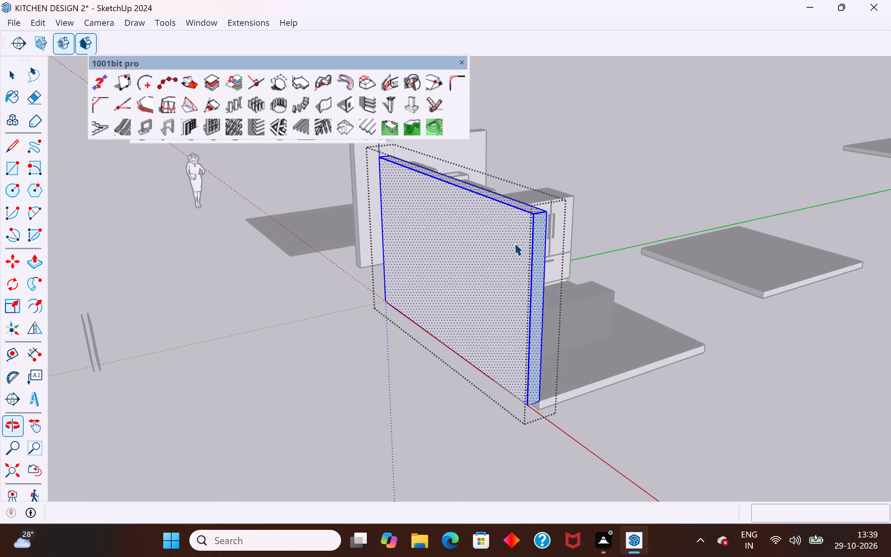
double_click(539, 268)
right_click(539, 268)
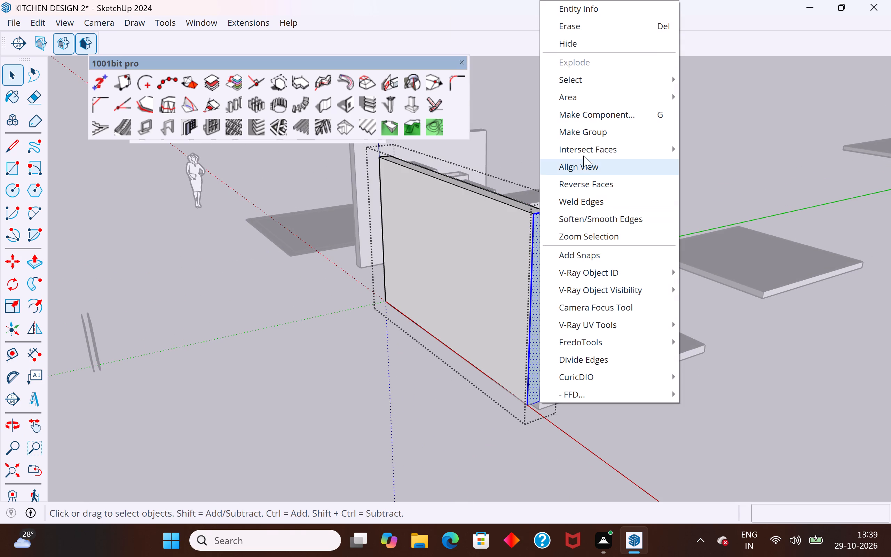
click(586, 186)
middle_drag(595, 314, 410, 366)
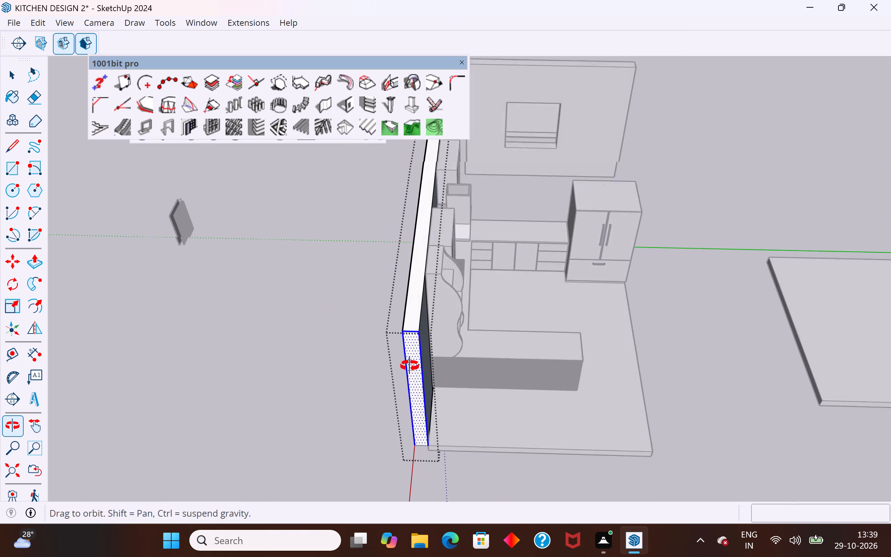
middle_drag(410, 366, 460, 72)
middle_drag(503, 301, 851, 424)
middle_drag(375, 259, 714, 381)
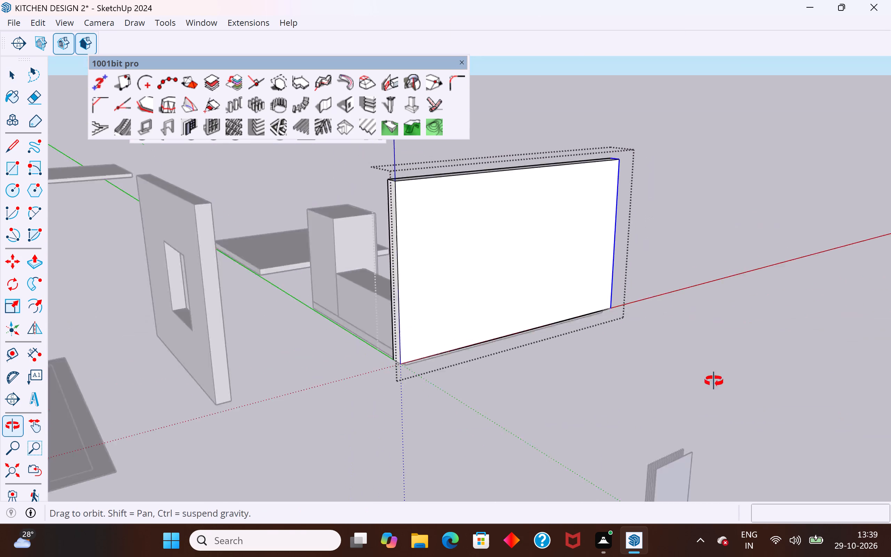
middle_drag(714, 381, 793, 403)
middle_drag(657, 351, 777, 356)
click(734, 351)
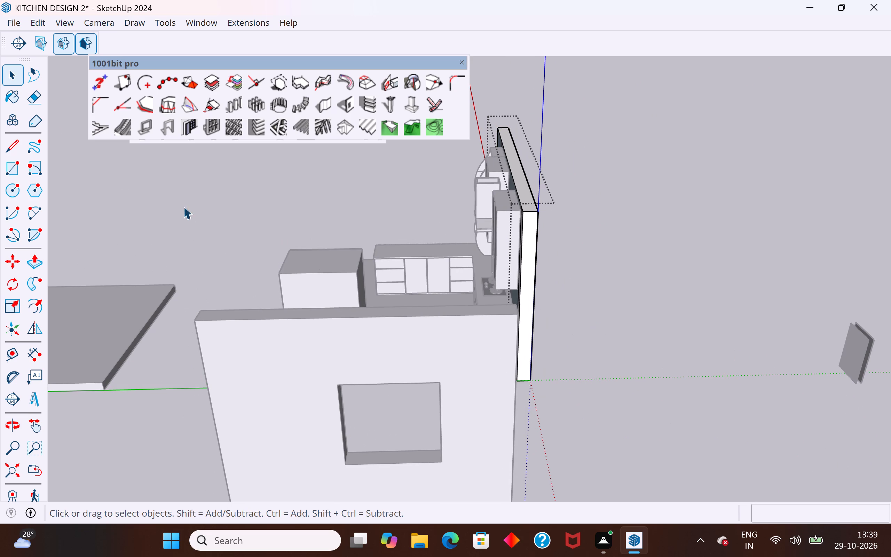
click(110, 179)
Reverse the cabinet wall's inner face behind the wall cabinets and the range hood.
middle_drag(340, 316, 661, 348)
scroll(484, 313, down, 1)
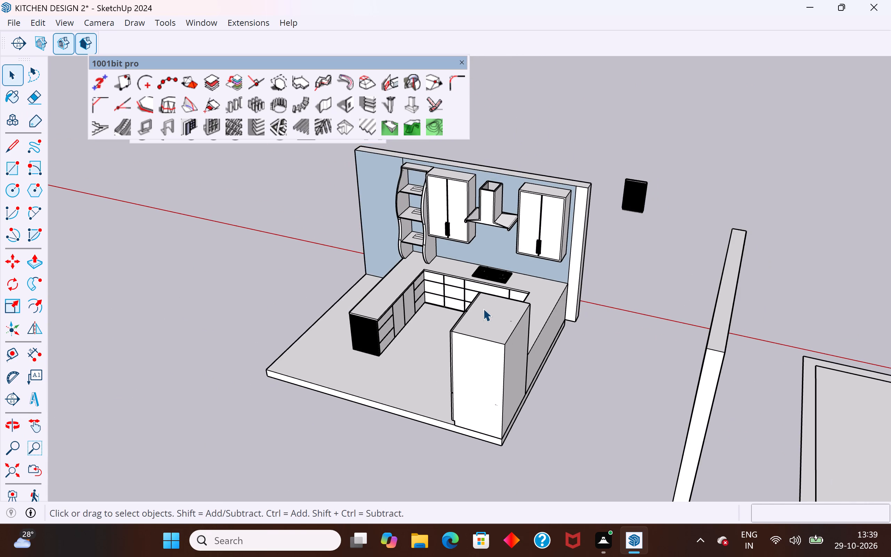
scroll(483, 308, down, 1)
double_click(503, 252)
double_click(503, 252)
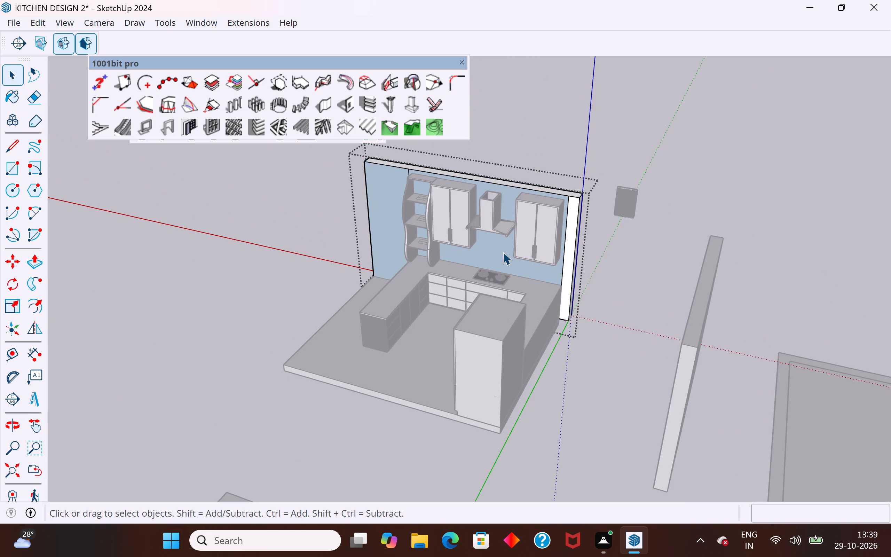
double_click(503, 252)
click(503, 252)
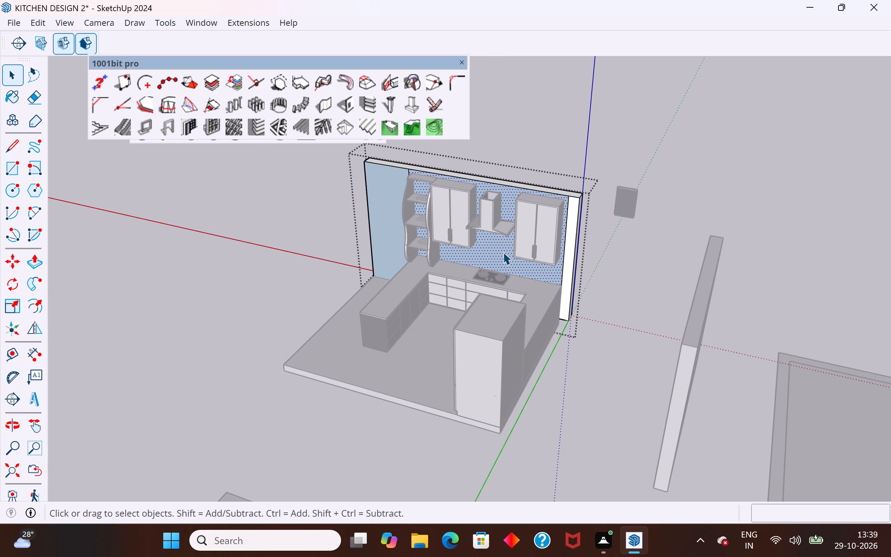
right_click(503, 252)
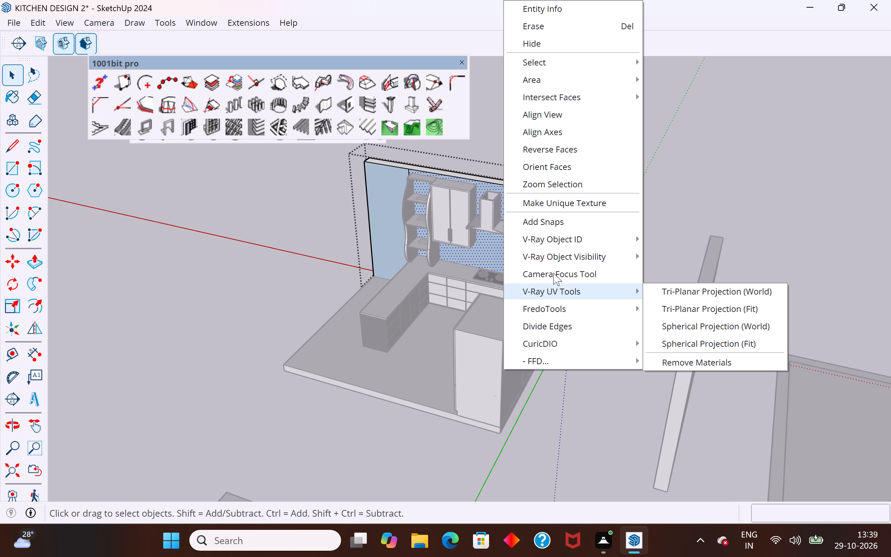
click(556, 149)
click(645, 247)
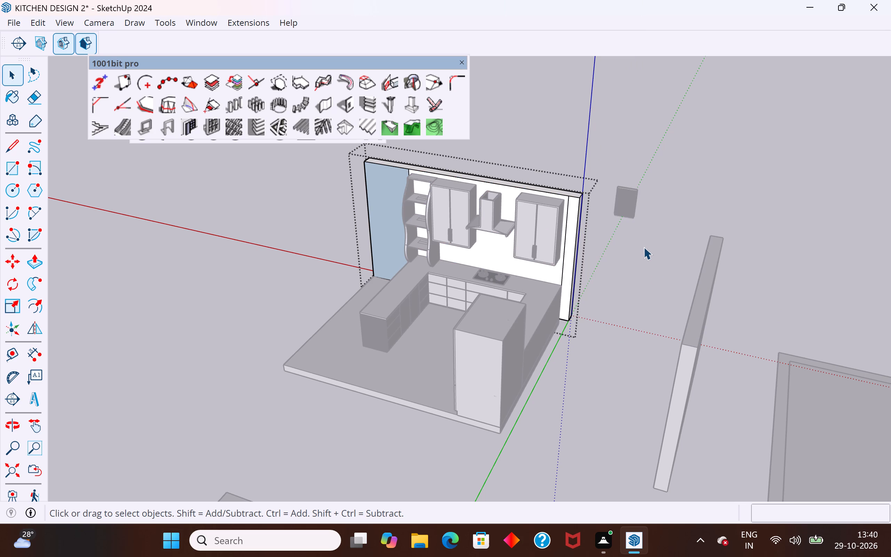
Reverse the remaining strip of the cabinet wall's inner face beyond the open shelves, and leave the wall's editing context.
double_click(383, 195)
double_click(388, 198)
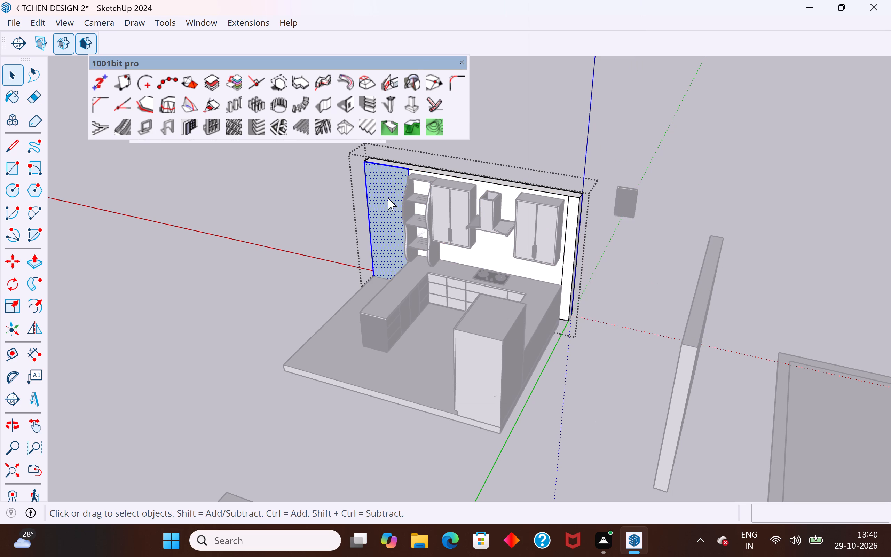
right_click(388, 198)
click(435, 151)
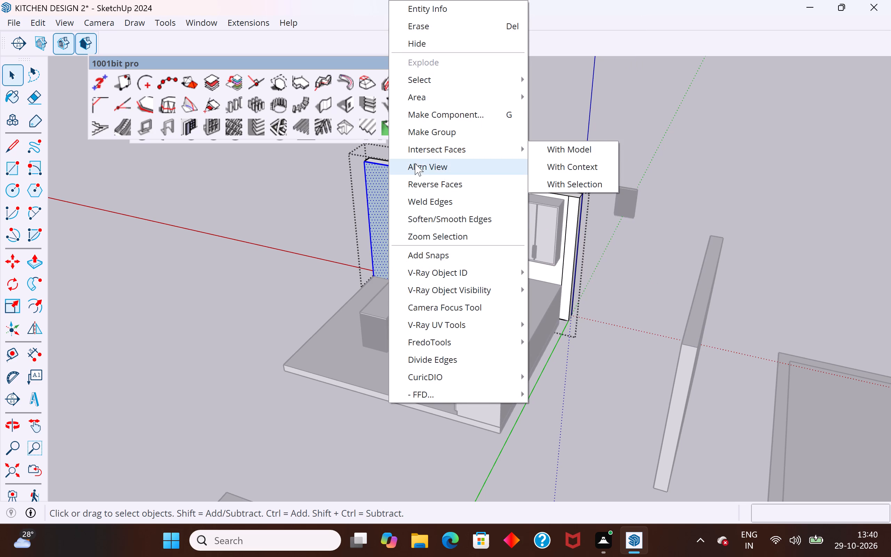
click(434, 185)
click(294, 268)
scroll(553, 344, down, 3)
middle_drag(671, 384, 835, 398)
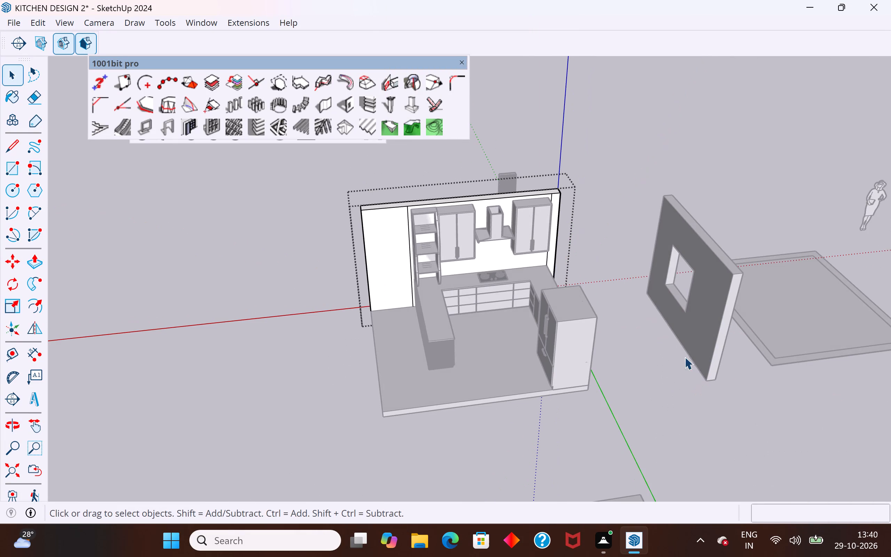
click(675, 368)
Copy the four outer edges of the detached wall's window opening 4 1/2" inward through the wall thickness.
middle_drag(672, 348, 345, 257)
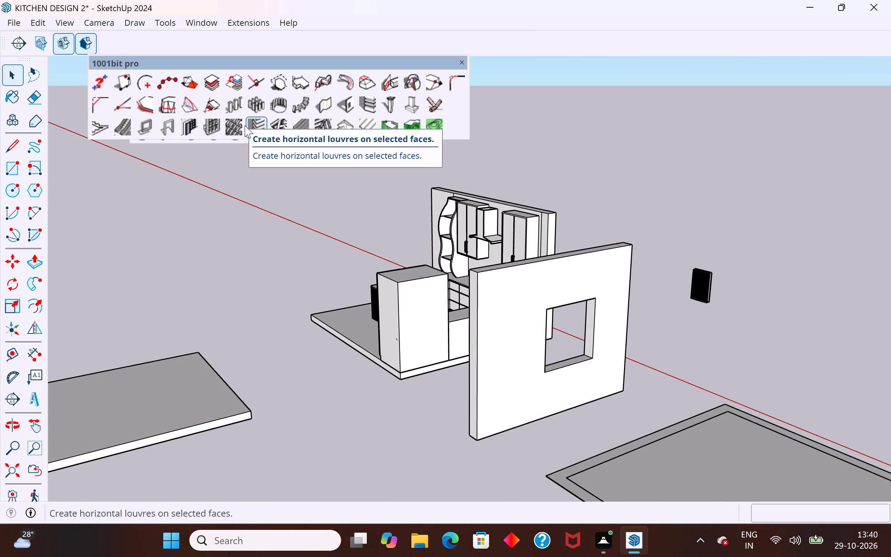
middle_drag(629, 312, 435, 249)
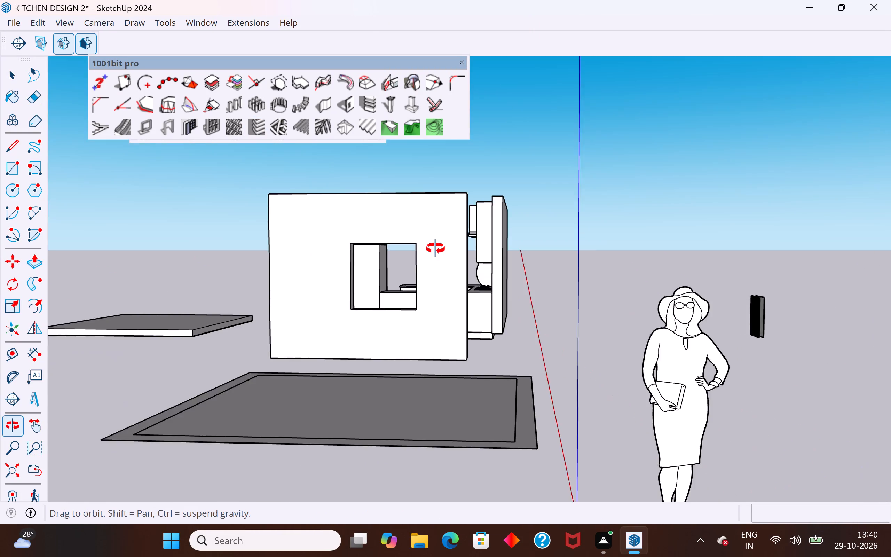
middle_drag(435, 249, 468, 269)
scroll(445, 330, up, 6)
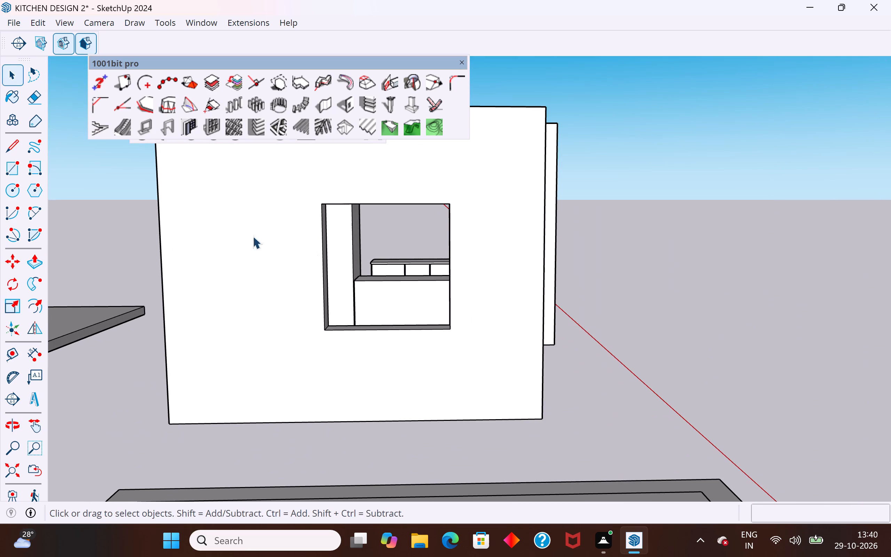
scroll(402, 321, up, 1)
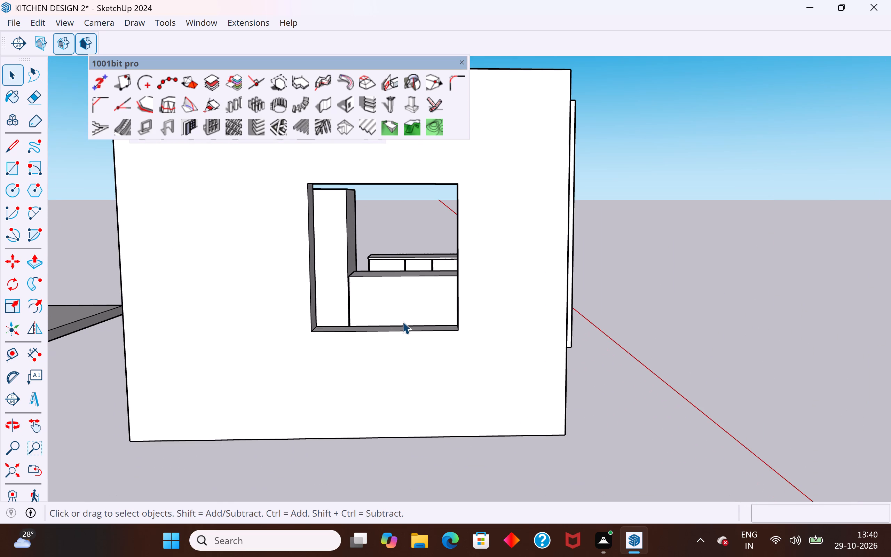
middle_drag(384, 314, 313, 341)
scroll(435, 376, down, 2)
scroll(256, 316, up, 2)
middle_drag(278, 307, 296, 265)
middle_drag(296, 275, 296, 329)
click(299, 282)
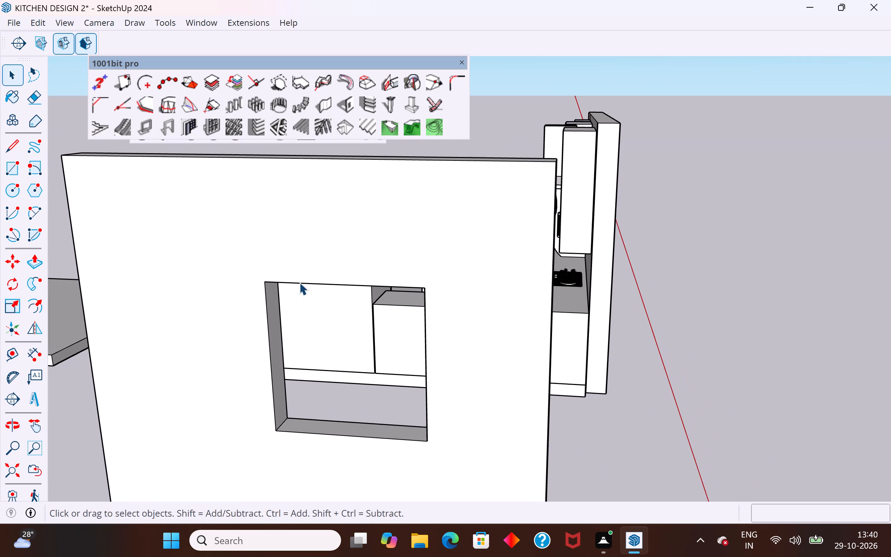
double_click(299, 282)
click(312, 282)
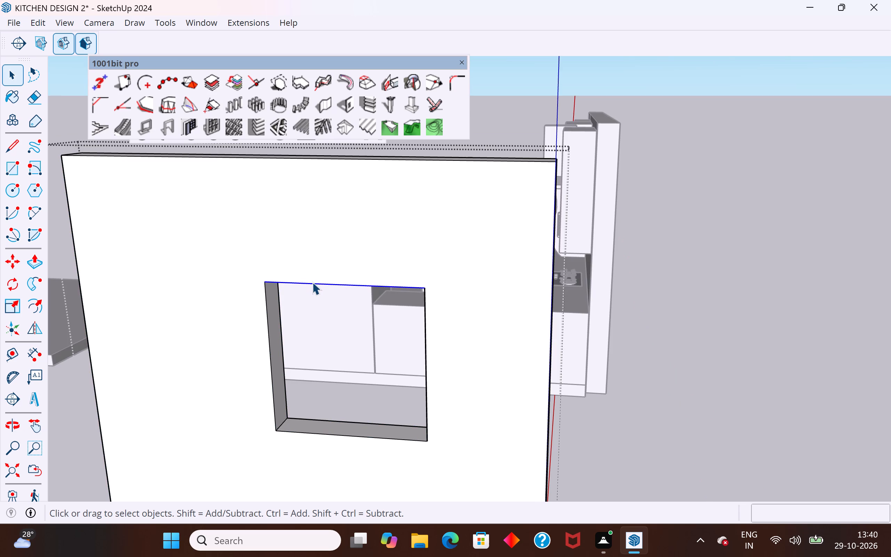
shift+click(269, 330)
middle_drag(269, 368, 444, 333)
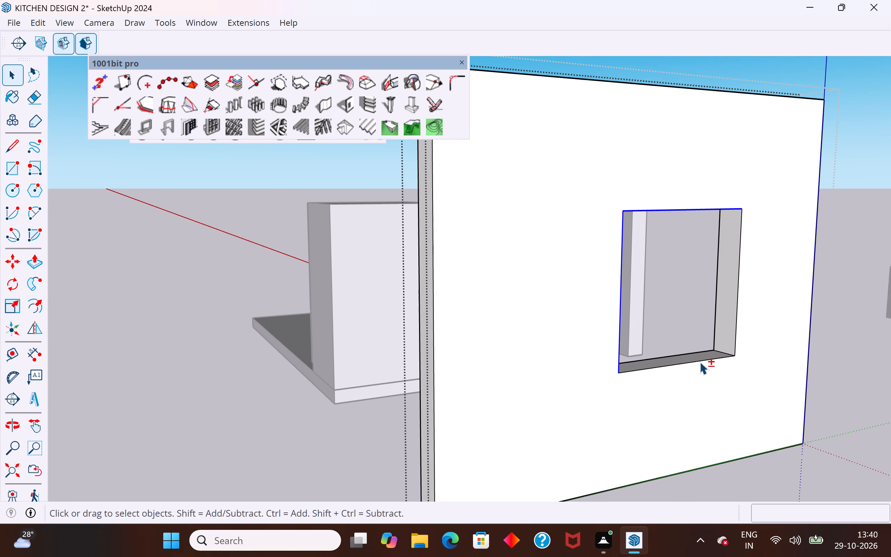
shift+click(701, 360)
shift+click(736, 334)
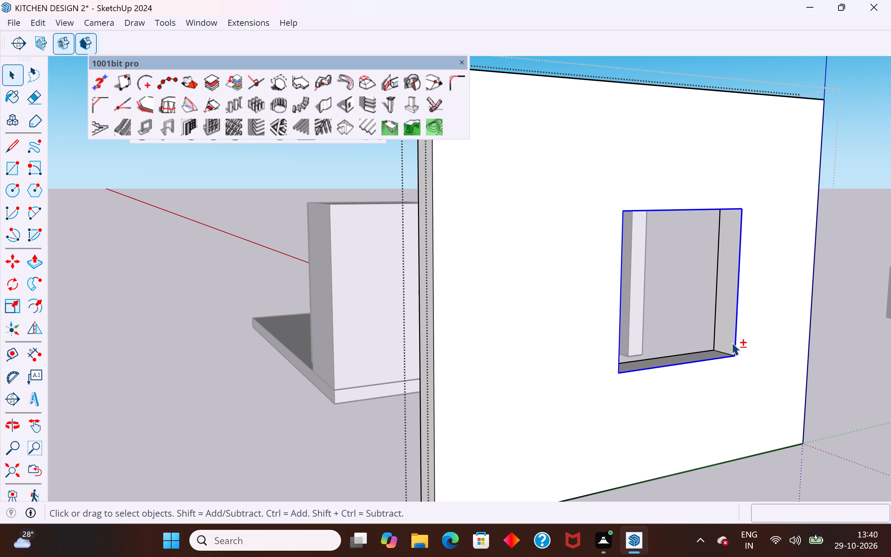
key(m)
scroll(732, 350, up, 6)
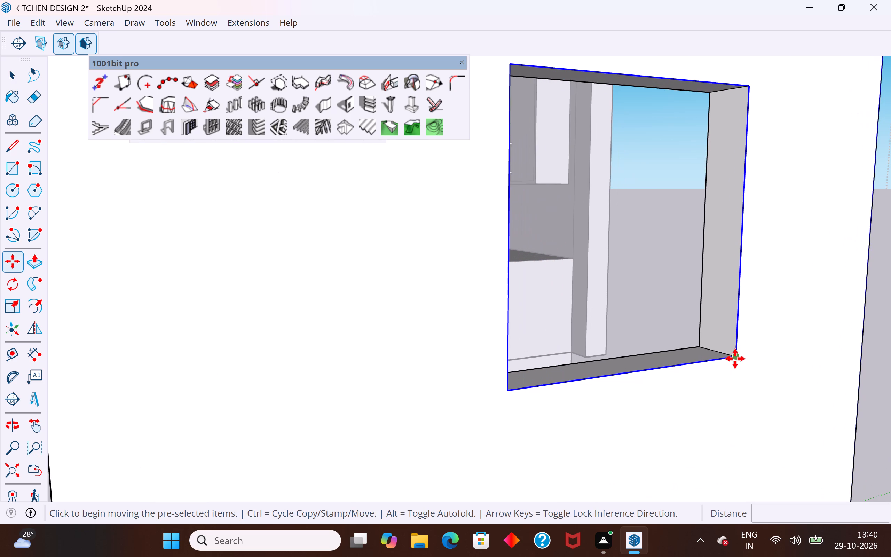
ctrl+click(735, 358)
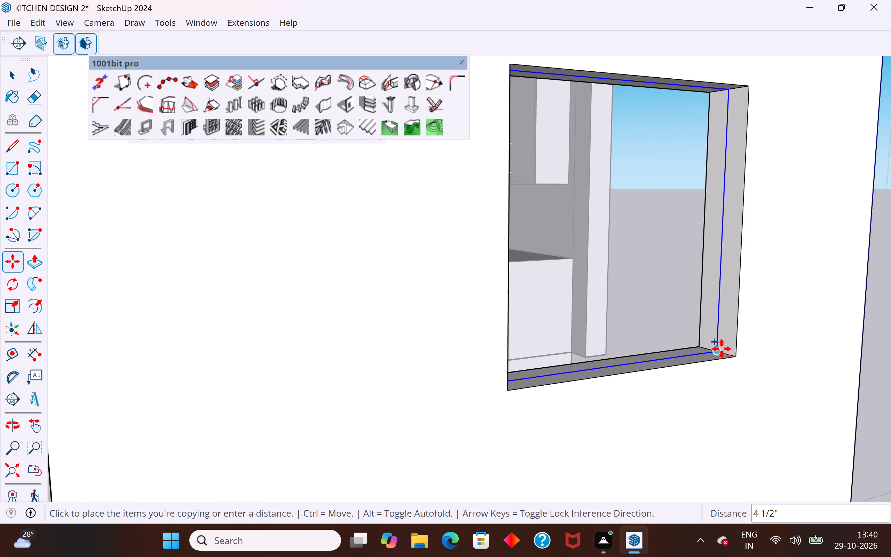
click(722, 349)
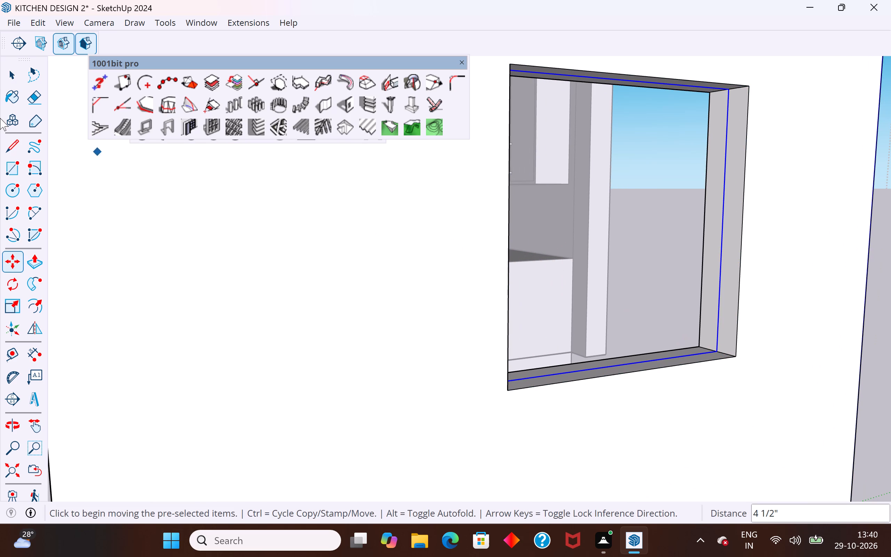
click(14, 75)
scroll(32, 339, down, 6)
scroll(332, 211, down, 4)
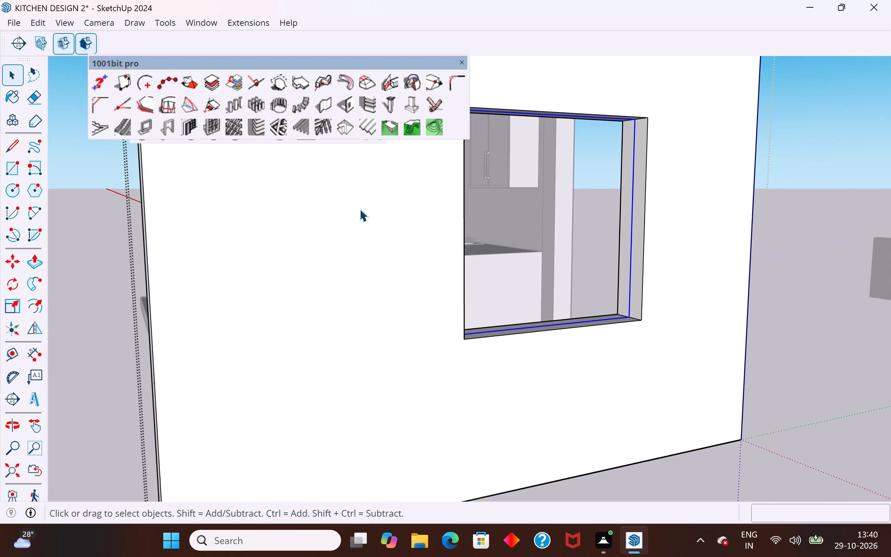
click(799, 247)
Copy the mid-depth outline around the detached wall's window opening a short distance further through the wall thickness, and leave the wall's editing context.
scroll(457, 241, down, 1)
middle_drag(457, 241, 484, 374)
scroll(409, 173, down, 5)
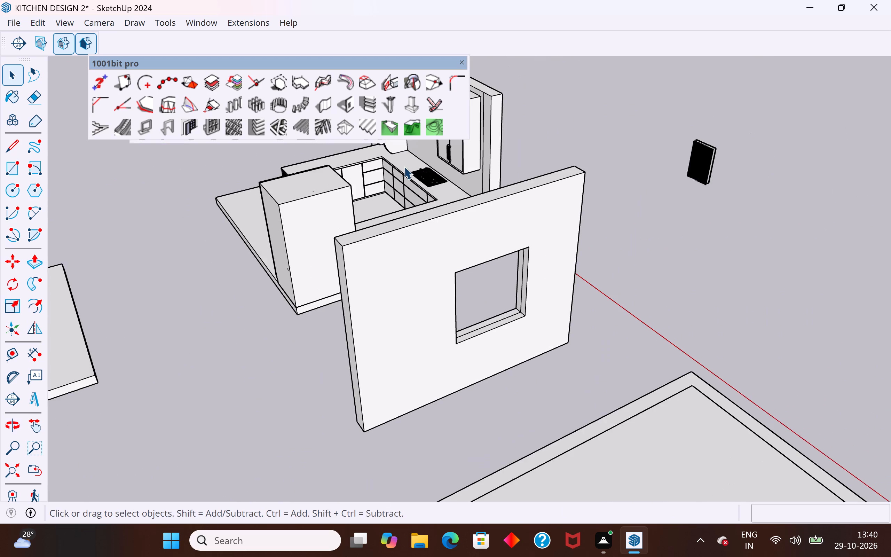
scroll(542, 297, up, 14)
middle_drag(502, 335, 521, 357)
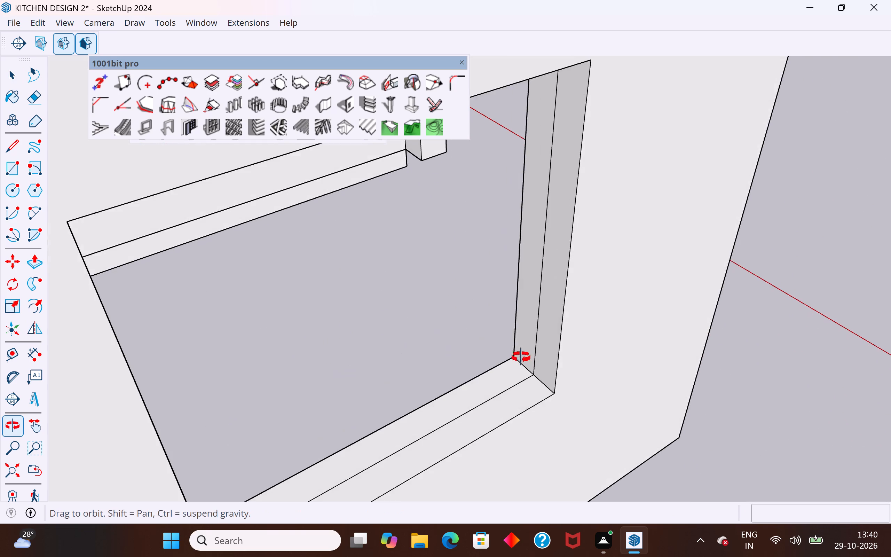
middle_drag(521, 357, 522, 358)
scroll(542, 375, up, 3)
scroll(464, 247, down, 4)
scroll(526, 345, up, 5)
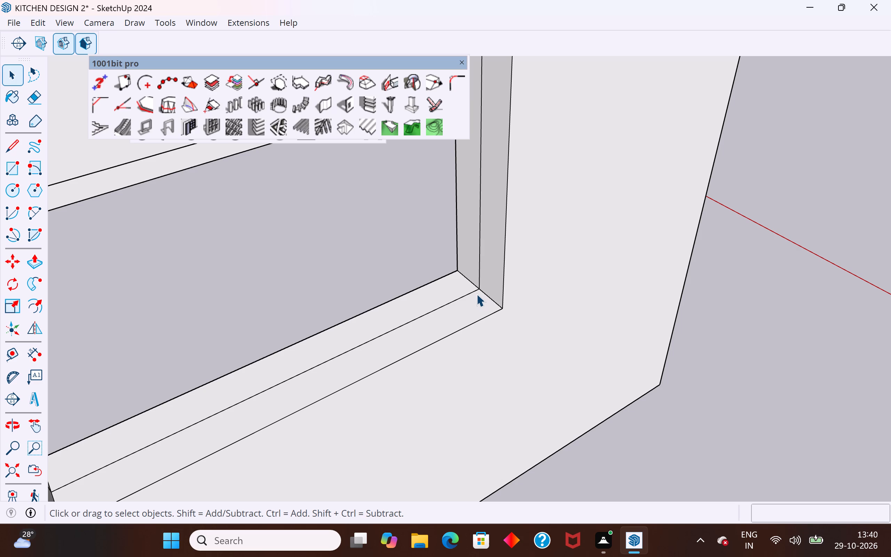
scroll(477, 289, up, 3)
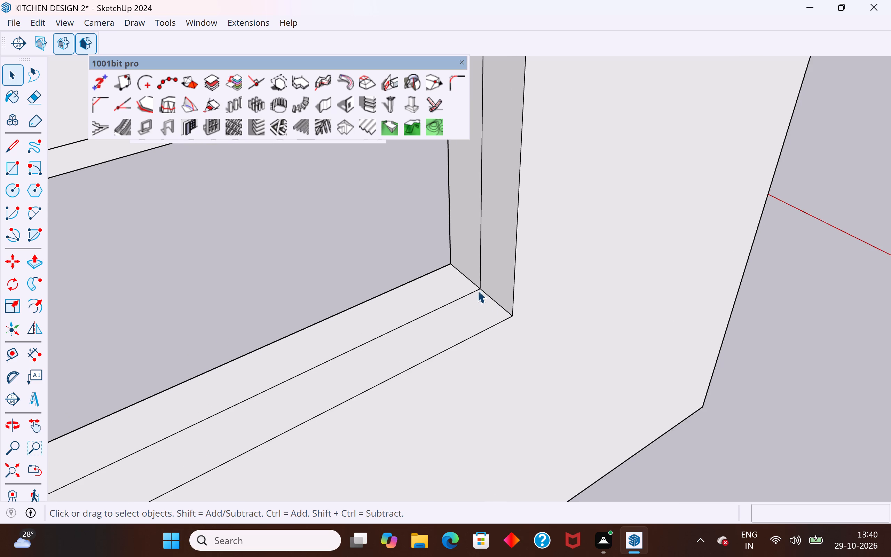
click(467, 292)
double_click(467, 292)
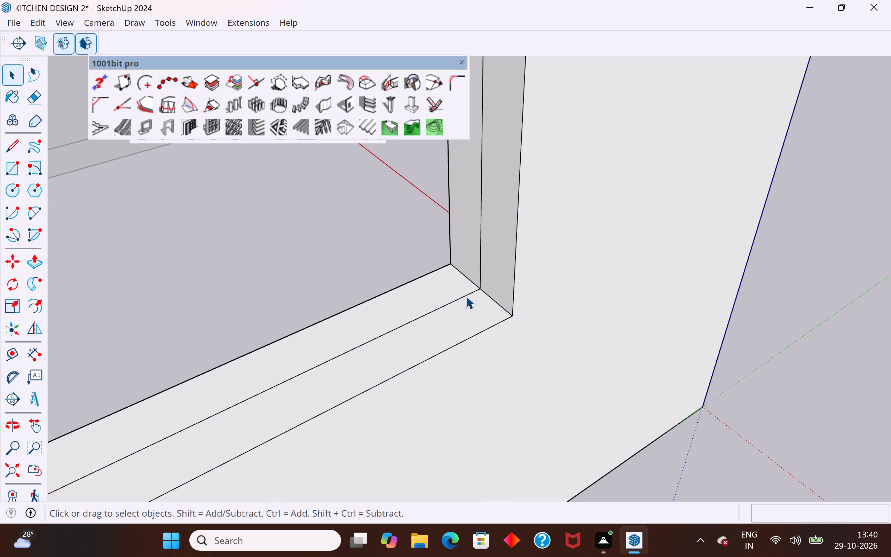
click(466, 291)
click(471, 293)
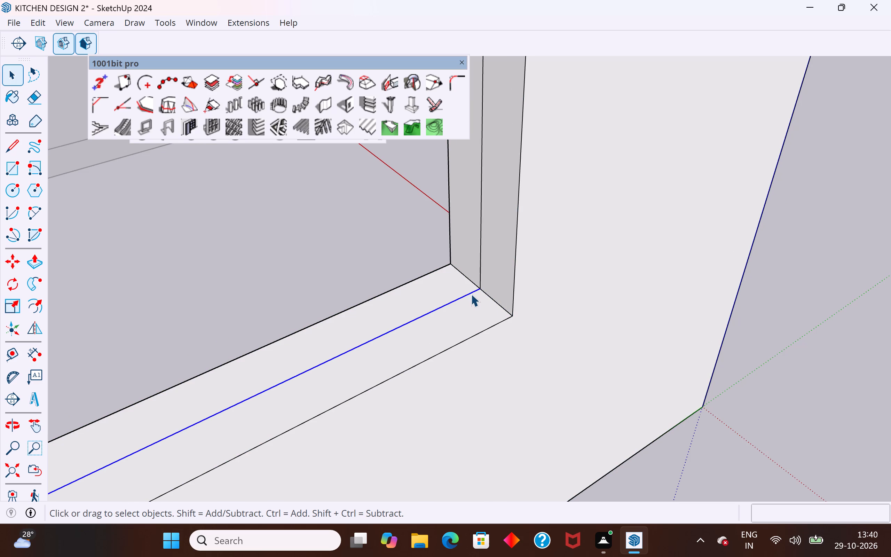
scroll(471, 294, down, 4)
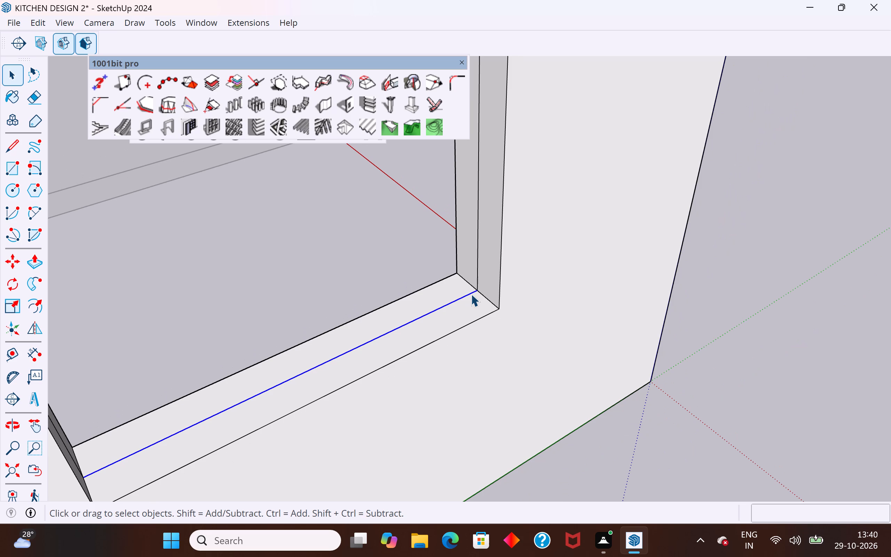
shift+click(477, 270)
scroll(532, 386, down, 12)
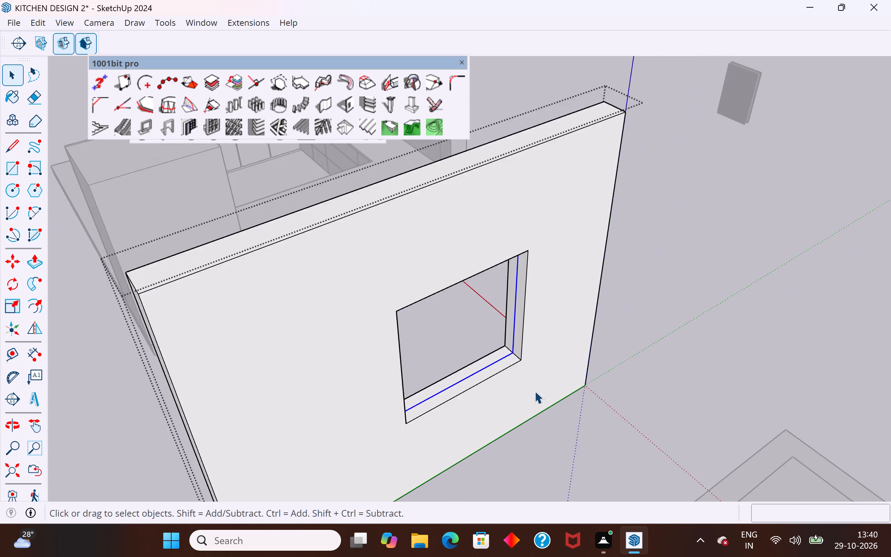
middle_drag(528, 271, 502, 119)
scroll(555, 417, down, 14)
middle_drag(520, 243, 473, 195)
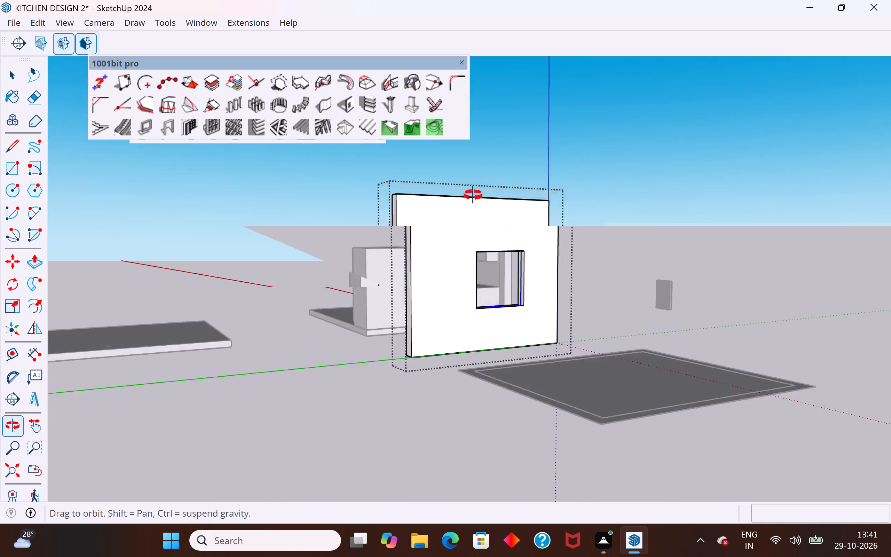
middle_drag(473, 195, 460, 187)
scroll(460, 190, up, 13)
middle_drag(477, 249, 486, 195)
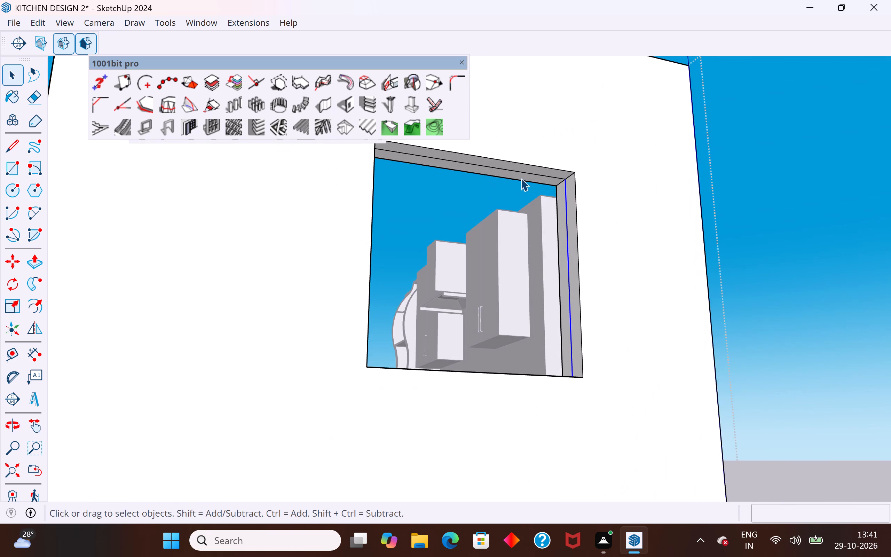
scroll(527, 172, up, 8)
shift+click(540, 176)
scroll(695, 218, down, 2)
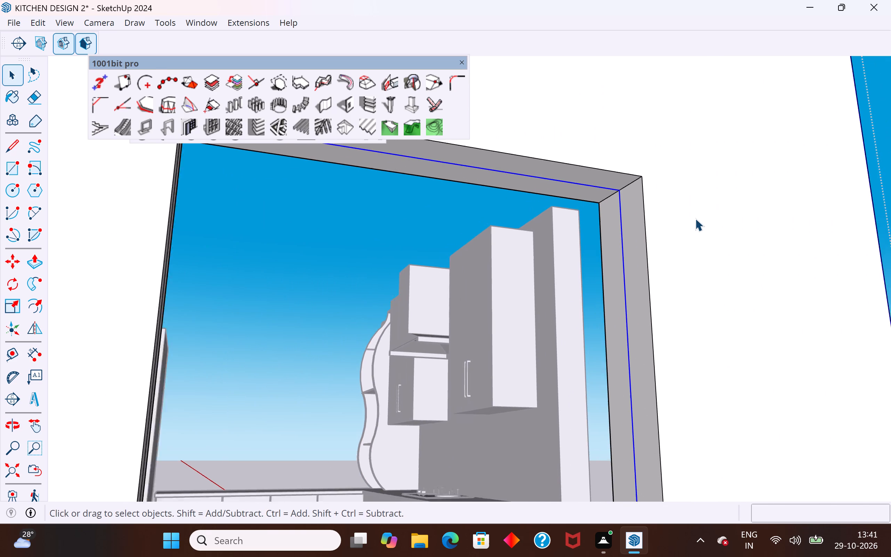
scroll(695, 218, down, 3)
middle_drag(700, 243, 579, 308)
scroll(763, 250, down, 5)
middle_drag(693, 300, 593, 325)
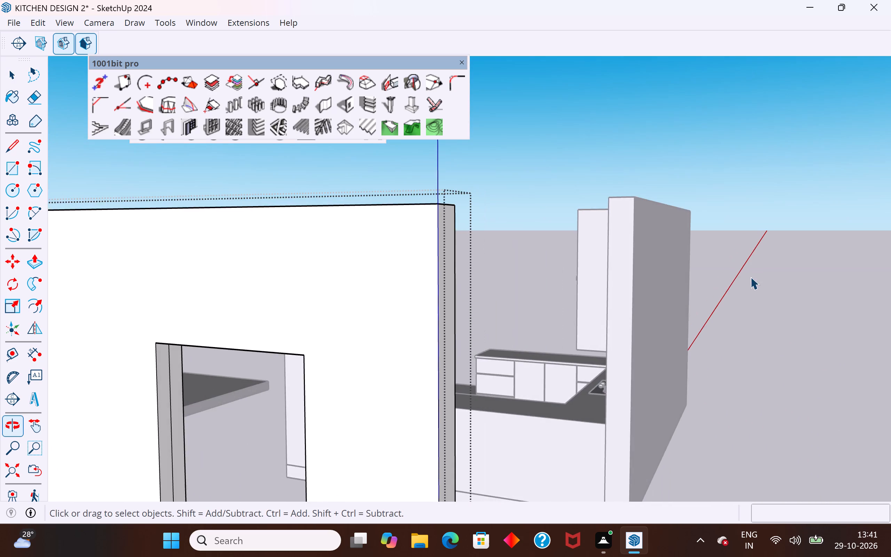
scroll(750, 277, down, 5)
scroll(399, 396, up, 4)
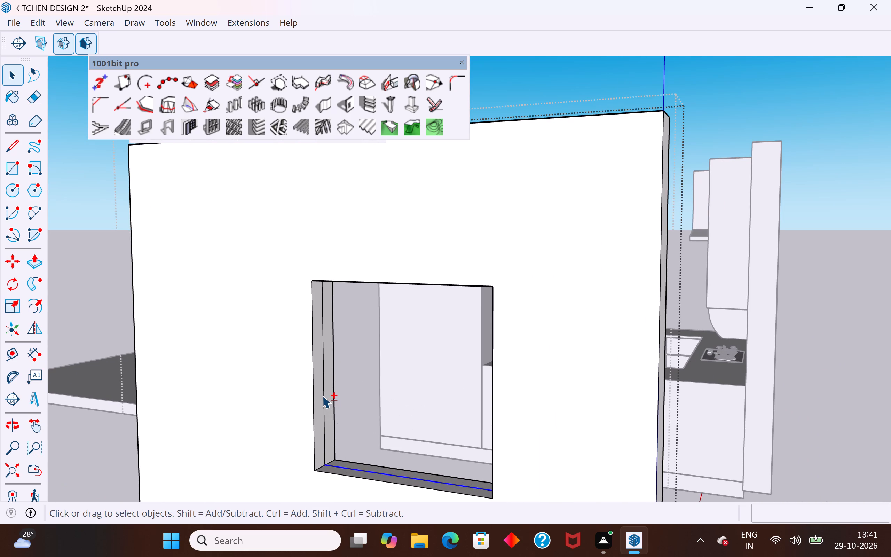
shift+click(323, 394)
scroll(335, 454, up, 3)
scroll(601, 257, down, 5)
middle_drag(680, 203, 680, 225)
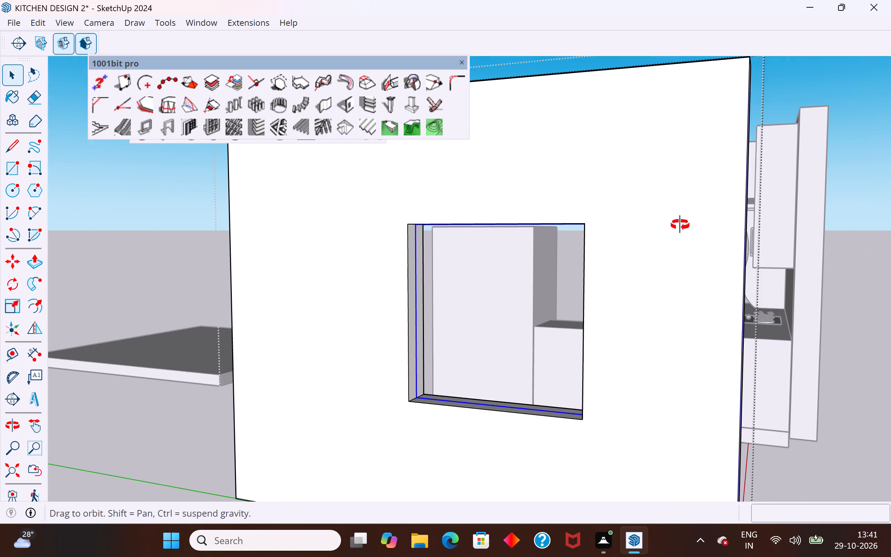
middle_drag(680, 225, 668, 355)
scroll(735, 193, down, 6)
scroll(596, 434, up, 4)
scroll(687, 303, down, 5)
middle_drag(638, 425, 617, 434)
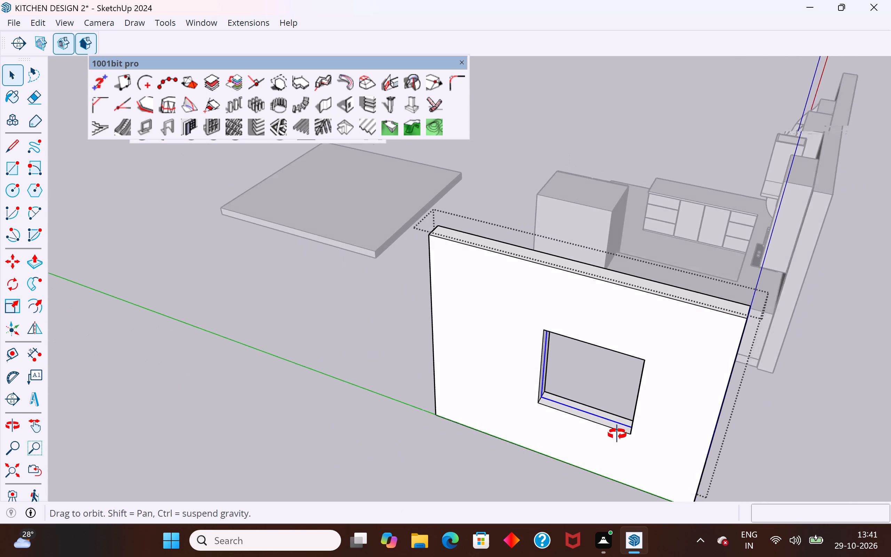
middle_drag(617, 434, 492, 403)
scroll(416, 383, up, 12)
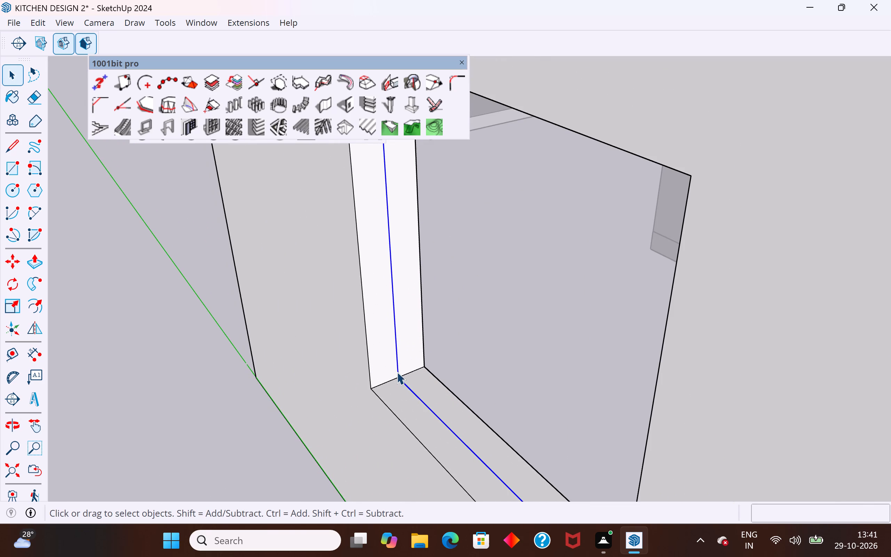
key(m)
scroll(397, 375, up, 5)
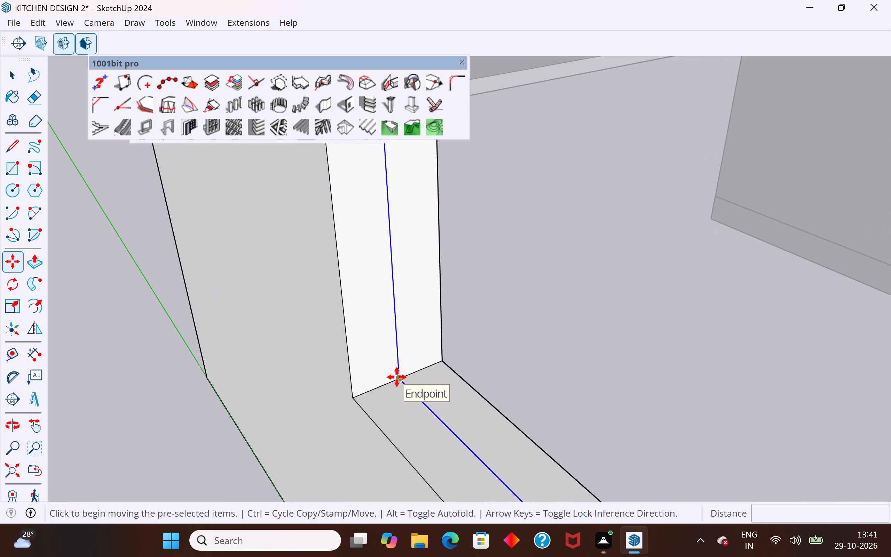
click(397, 377)
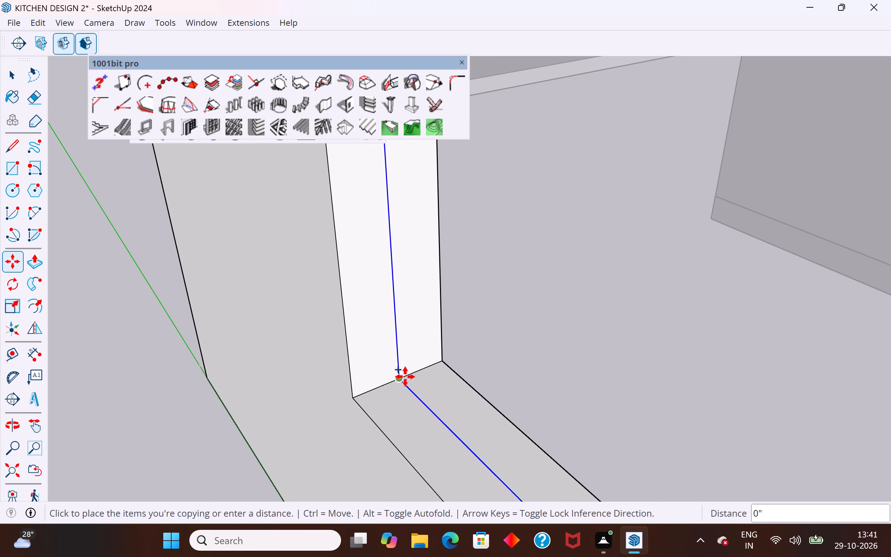
click(408, 375)
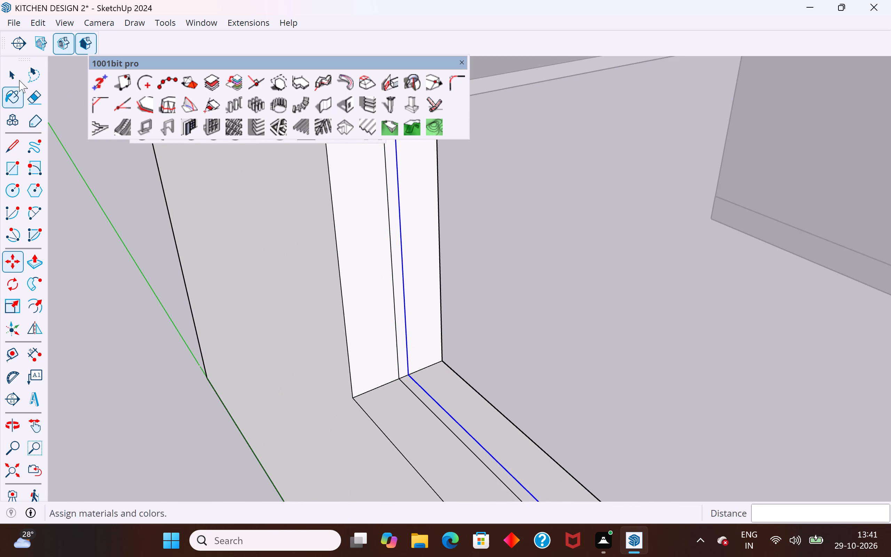
click(17, 77)
click(100, 329)
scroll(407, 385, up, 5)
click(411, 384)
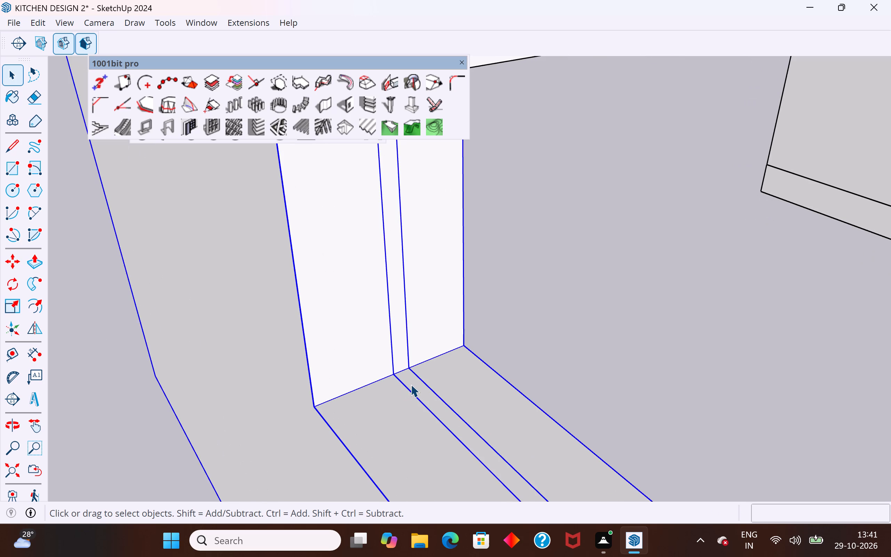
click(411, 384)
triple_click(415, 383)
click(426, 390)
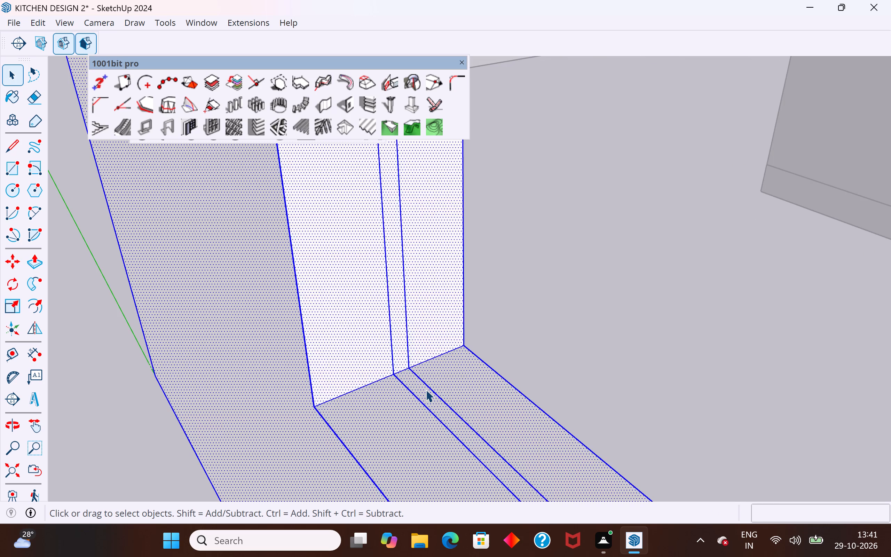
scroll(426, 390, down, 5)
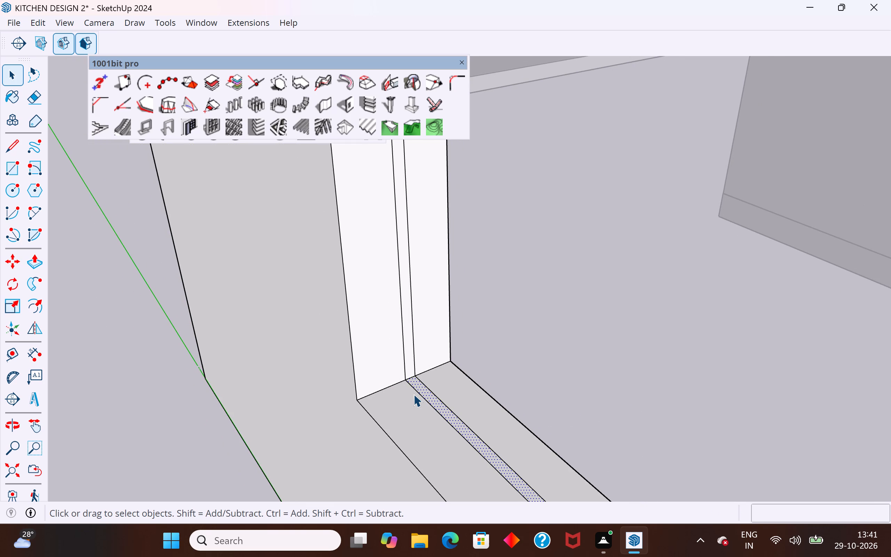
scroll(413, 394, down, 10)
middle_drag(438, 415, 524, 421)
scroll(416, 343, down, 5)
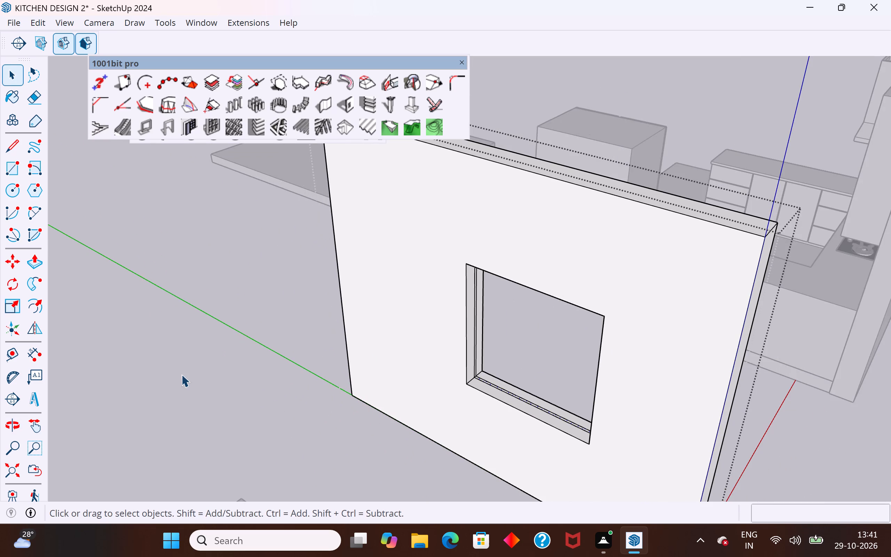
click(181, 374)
Examine the paired outline edges around the inside of the detached wall's window opening from several angles.
scroll(405, 215, down, 5)
middle_drag(392, 380, 568, 378)
scroll(443, 459, down, 4)
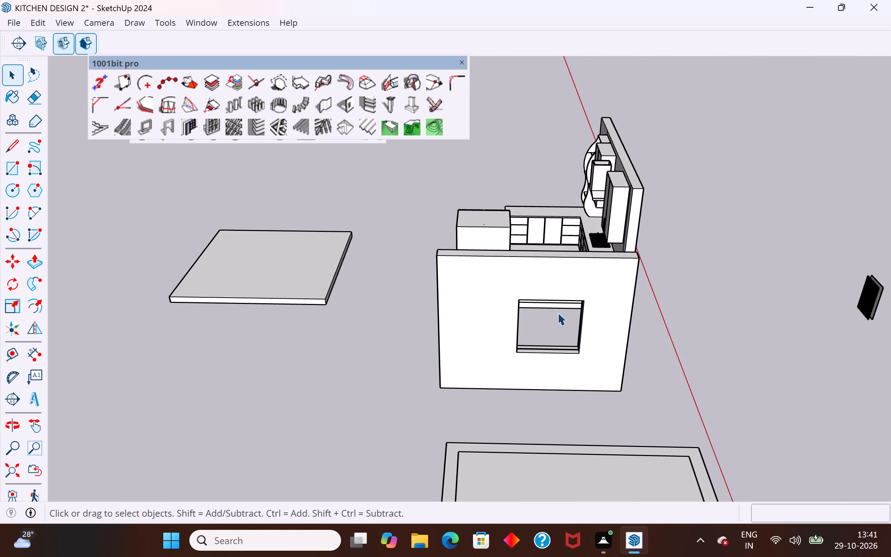
middle_drag(560, 308, 609, 147)
scroll(588, 171, up, 9)
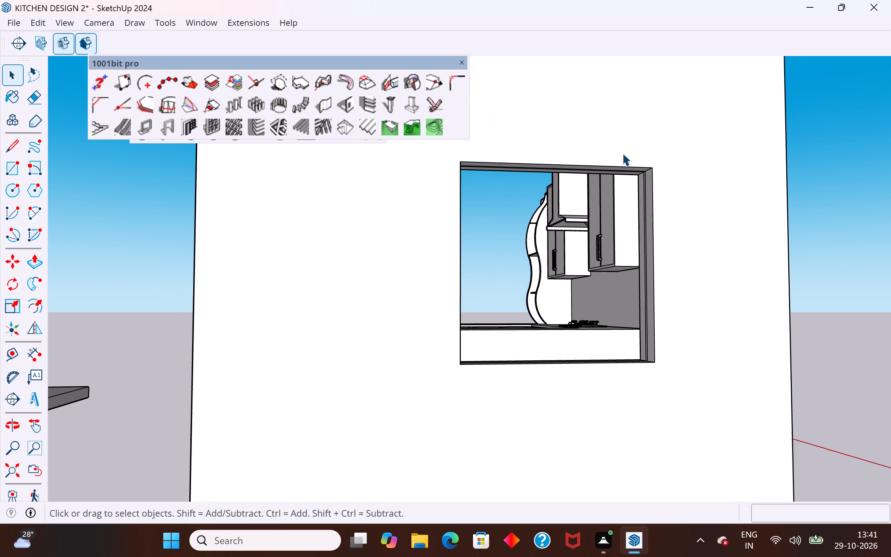
middle_drag(623, 153, 589, 214)
scroll(603, 172, down, 3)
middle_drag(562, 326, 558, 341)
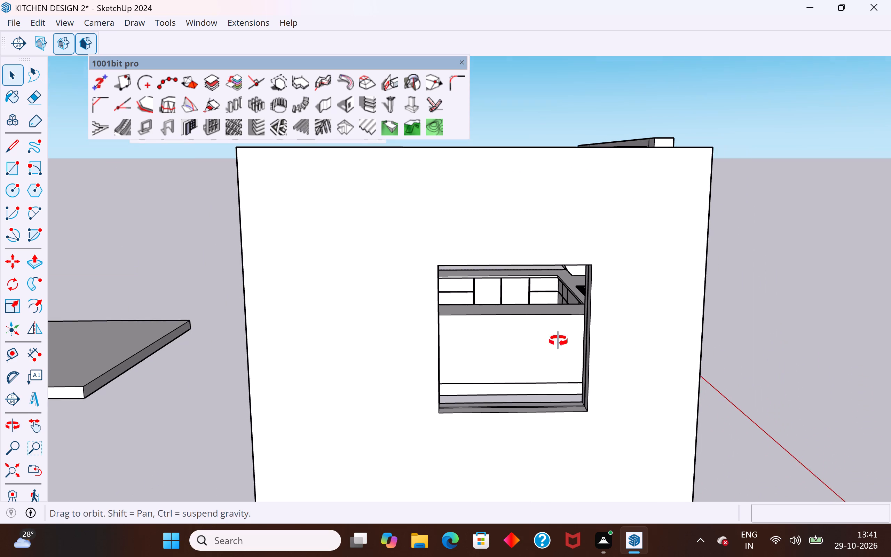
middle_drag(558, 341, 545, 376)
scroll(566, 257, down, 3)
scroll(516, 405, up, 14)
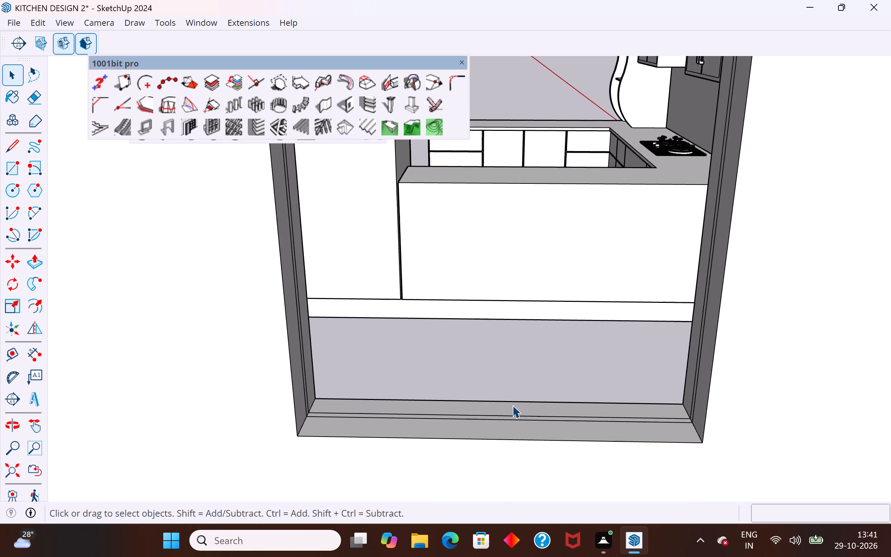
scroll(512, 405, up, 3)
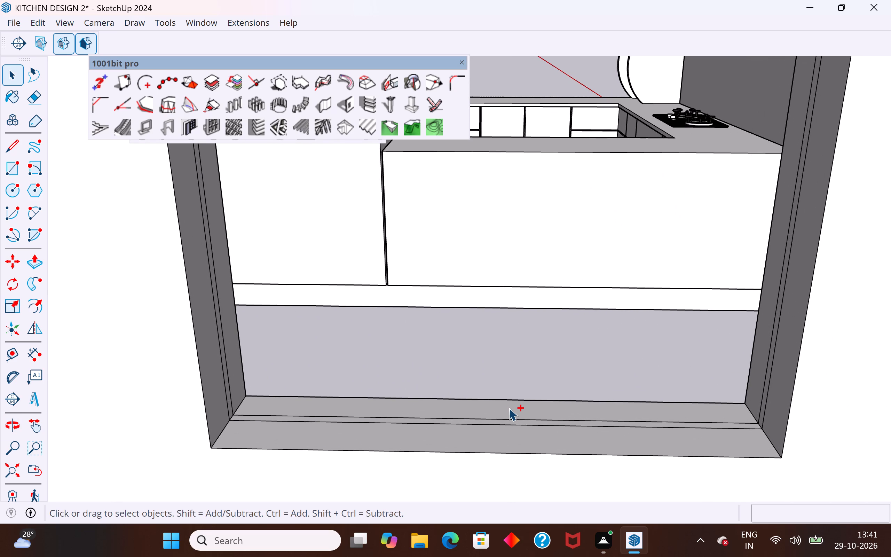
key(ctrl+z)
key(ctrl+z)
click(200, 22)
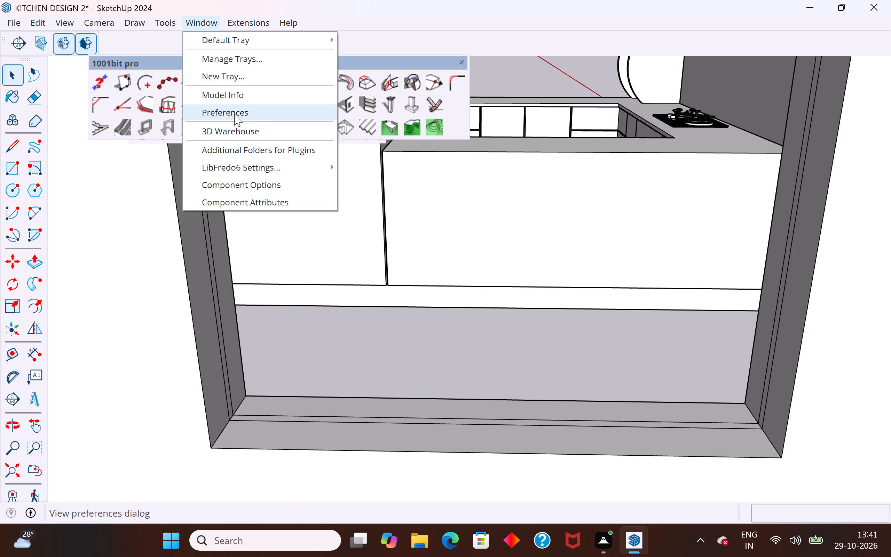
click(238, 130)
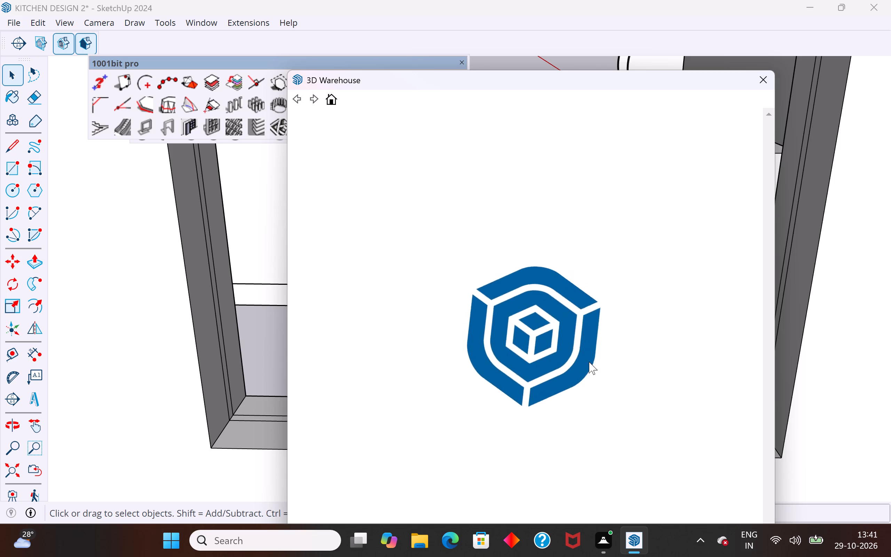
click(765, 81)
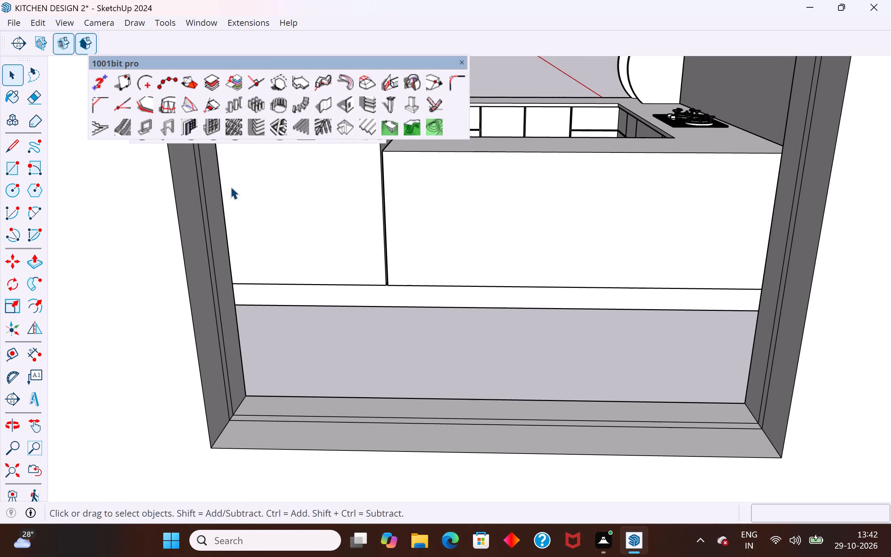
Measure the height and width of the detached wall's window opening along its outer edges.
scroll(347, 304, down, 7)
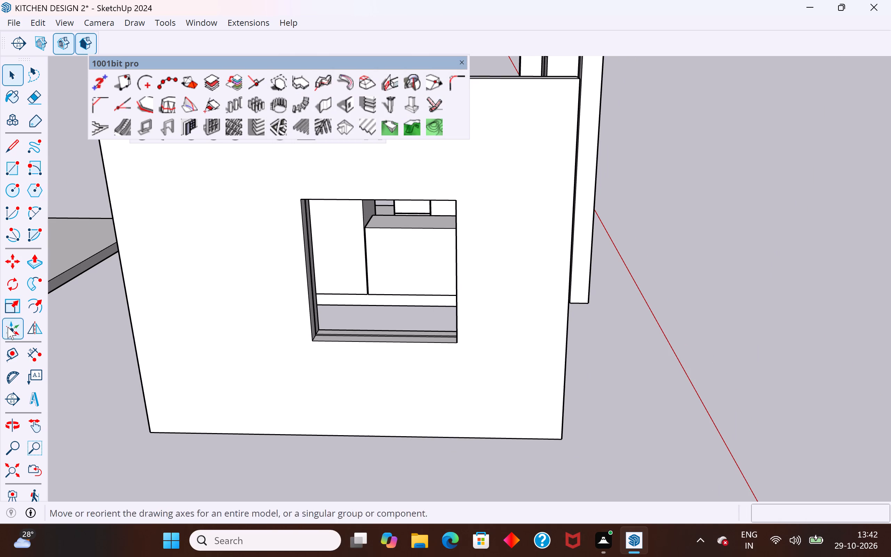
click(31, 358)
click(301, 197)
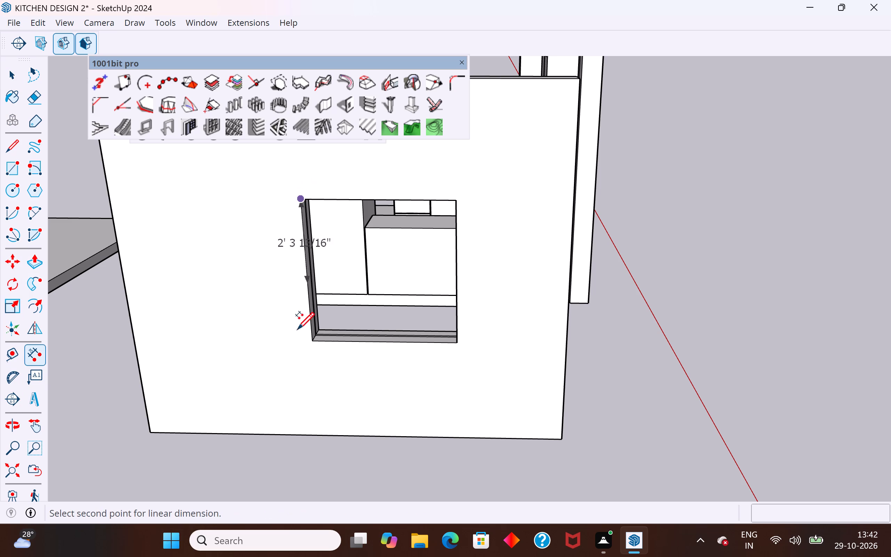
click(312, 342)
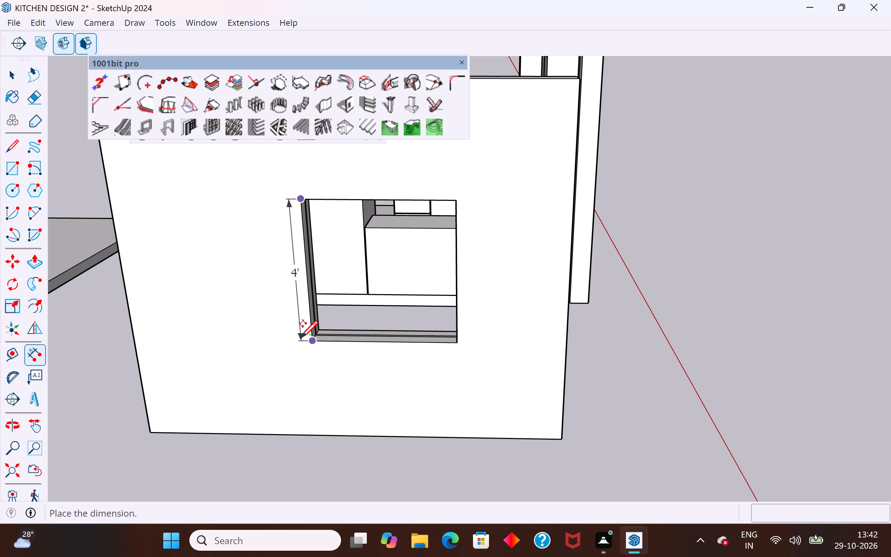
key(Escape)
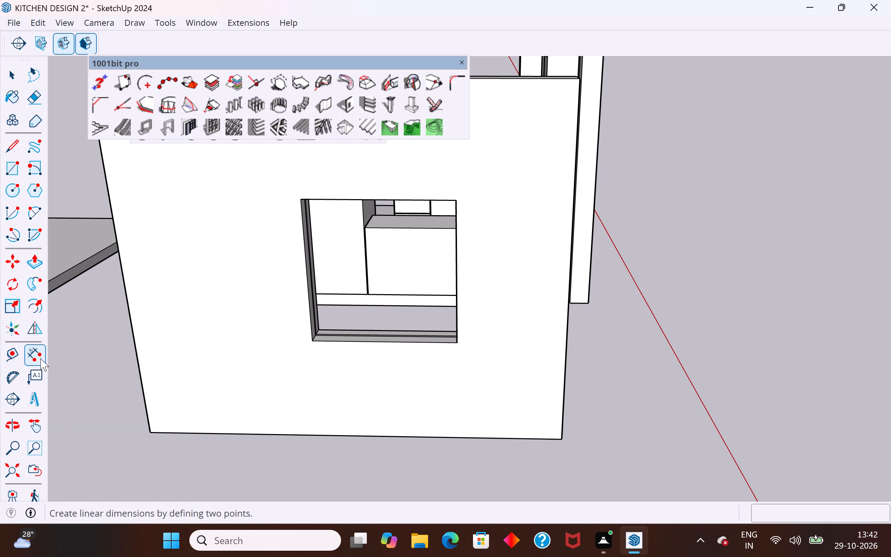
click(35, 350)
click(300, 201)
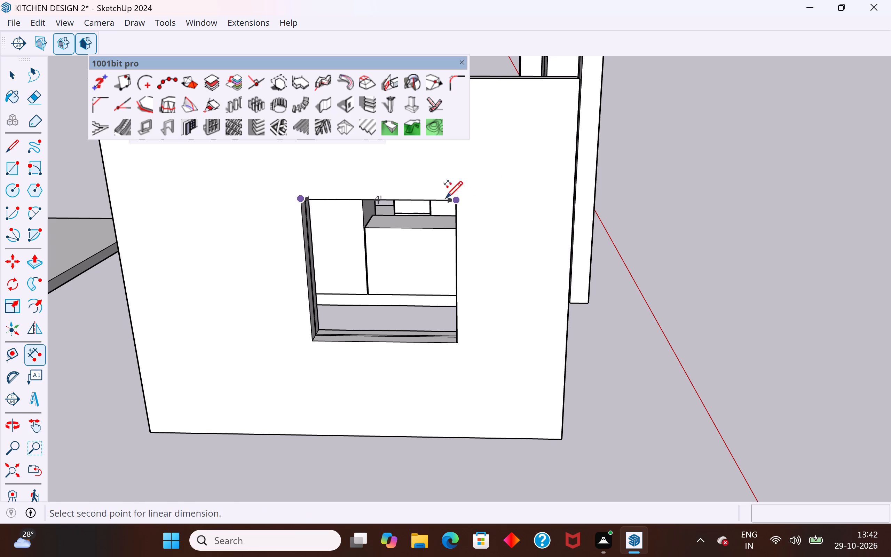
key(Escape)
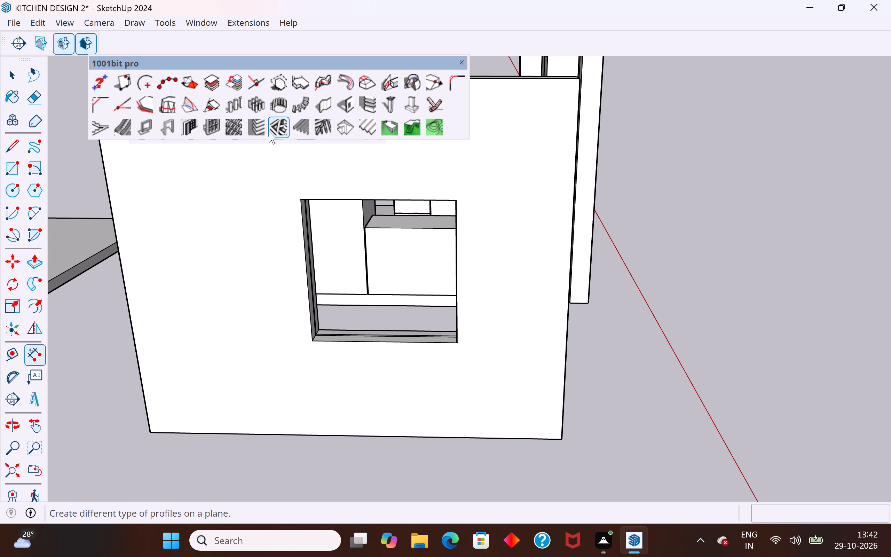
Examine the 1001bit panel divider, door and window frame, screen and louvre settings for a way to fill the window opening.
click(211, 129)
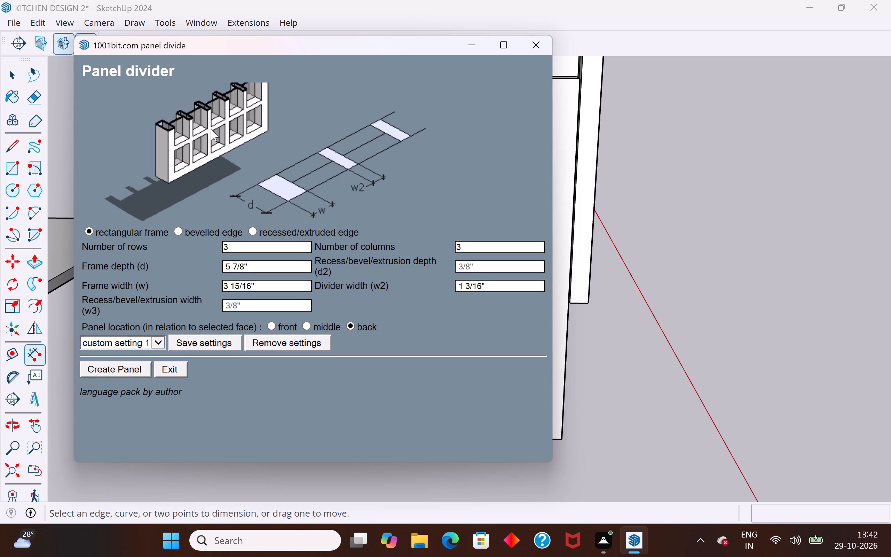
click(536, 47)
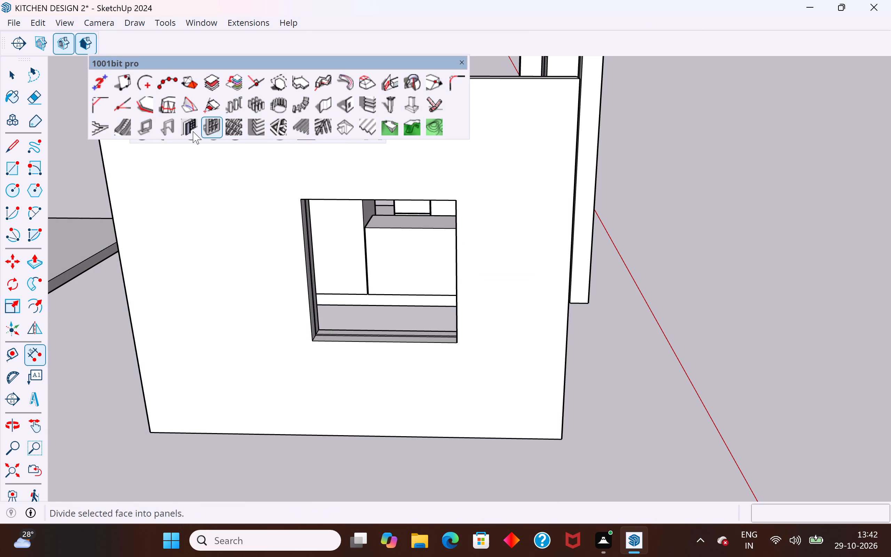
click(186, 130)
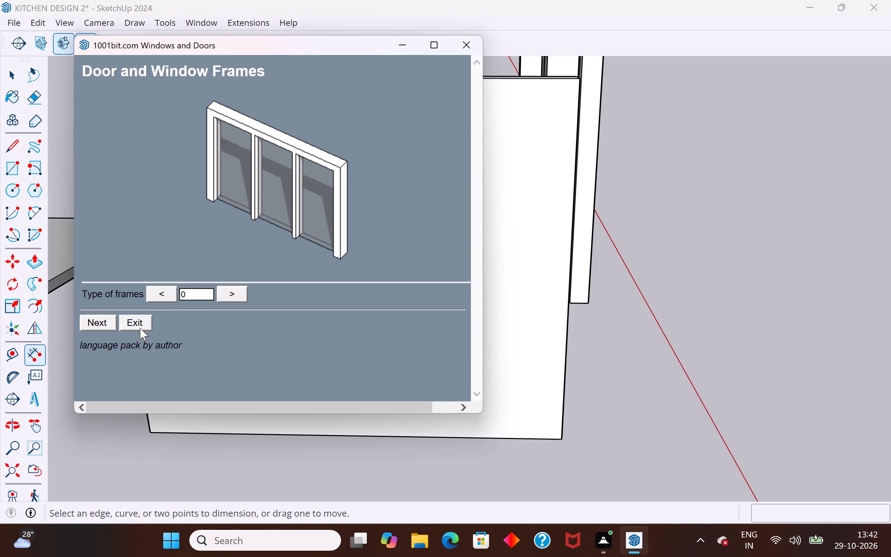
click(99, 323)
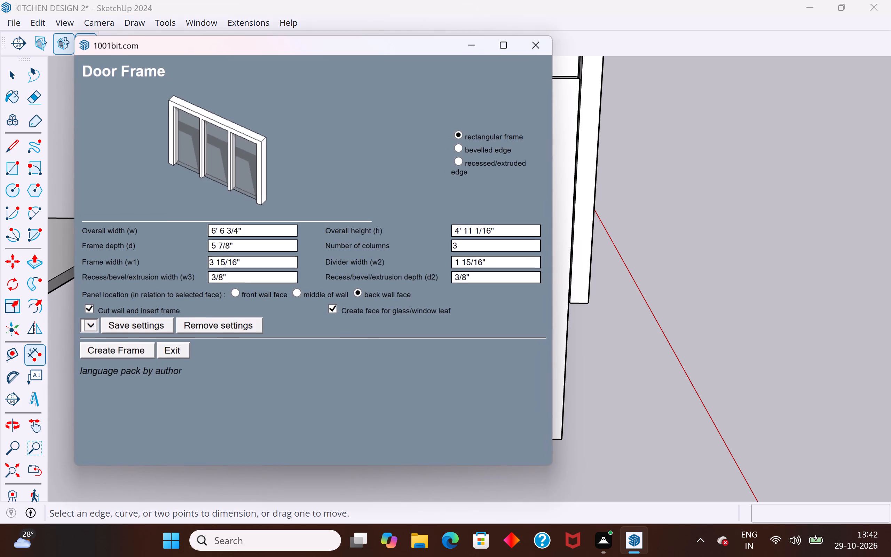
click(533, 42)
click(212, 129)
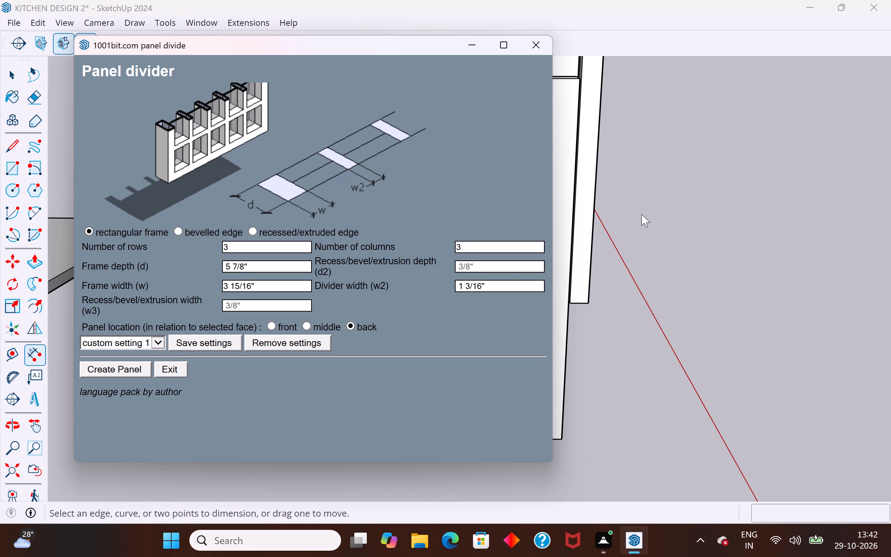
click(538, 48)
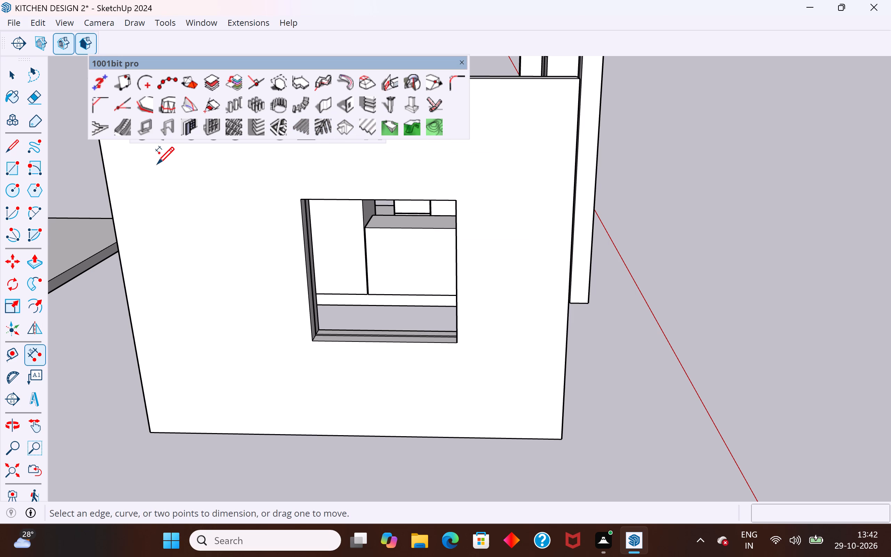
scroll(212, 139, up, 1)
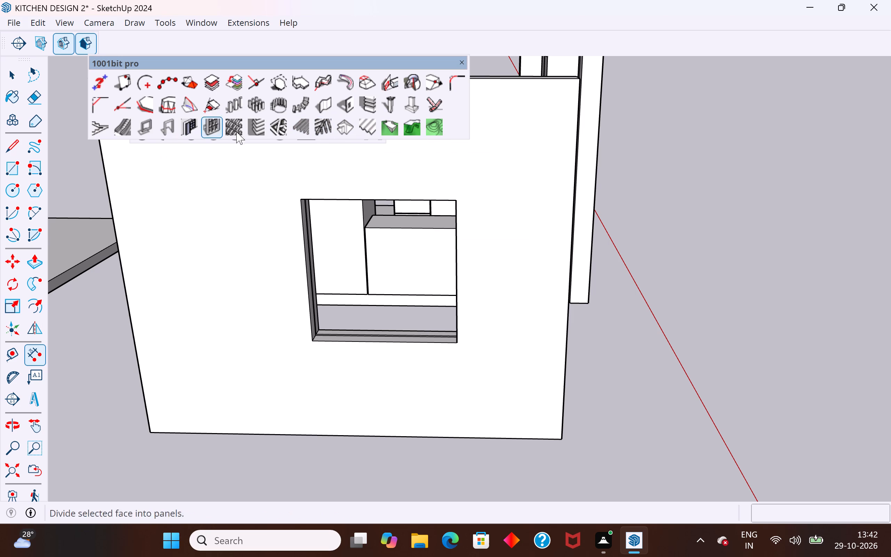
click(233, 125)
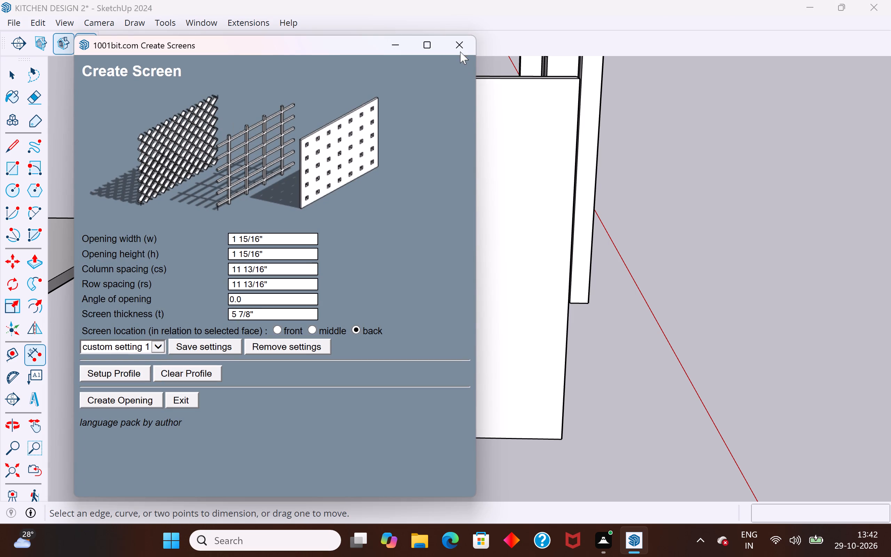
click(459, 50)
click(278, 134)
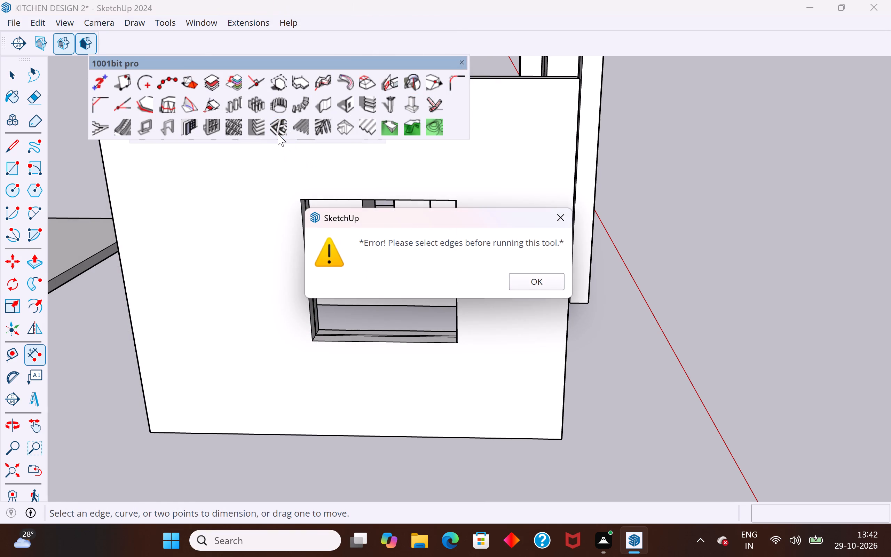
click(567, 225)
click(259, 132)
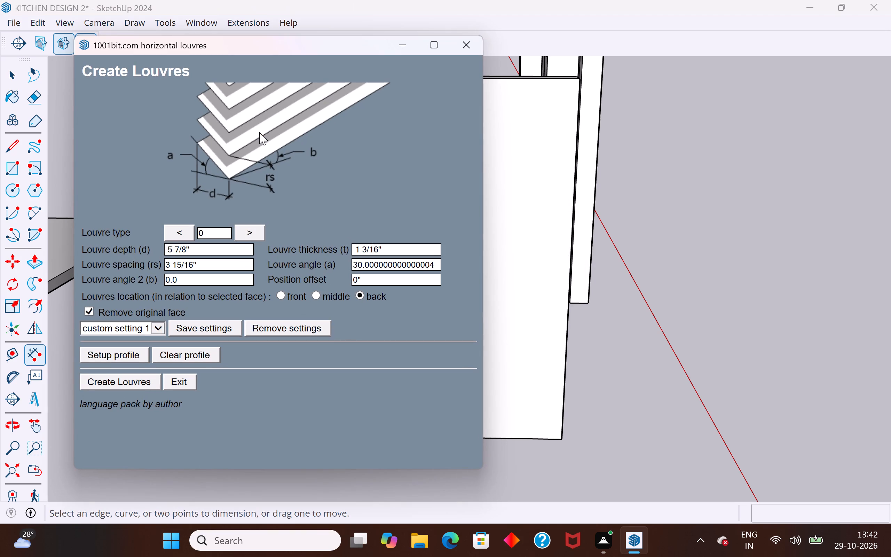
click(471, 45)
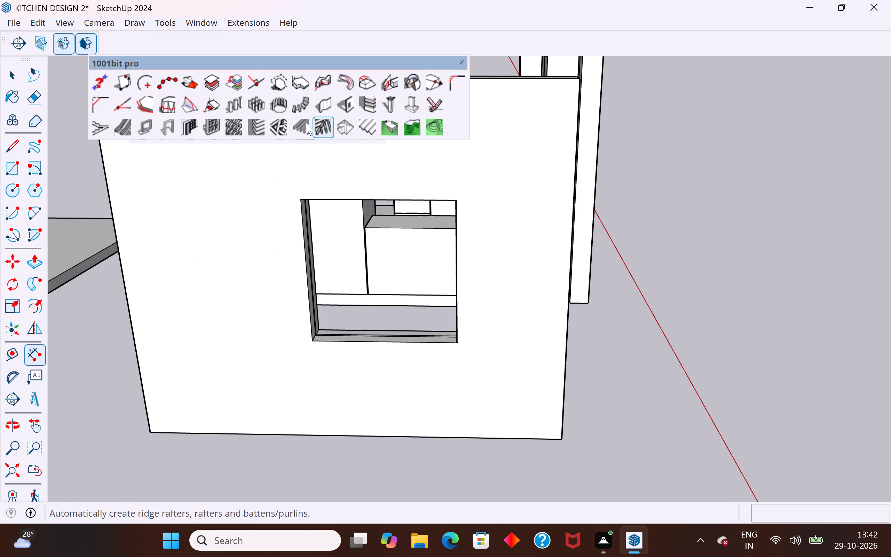
Search the 3D Warehouse models for WINDOW, replacing the earlier SINK search.
click(203, 21)
click(220, 127)
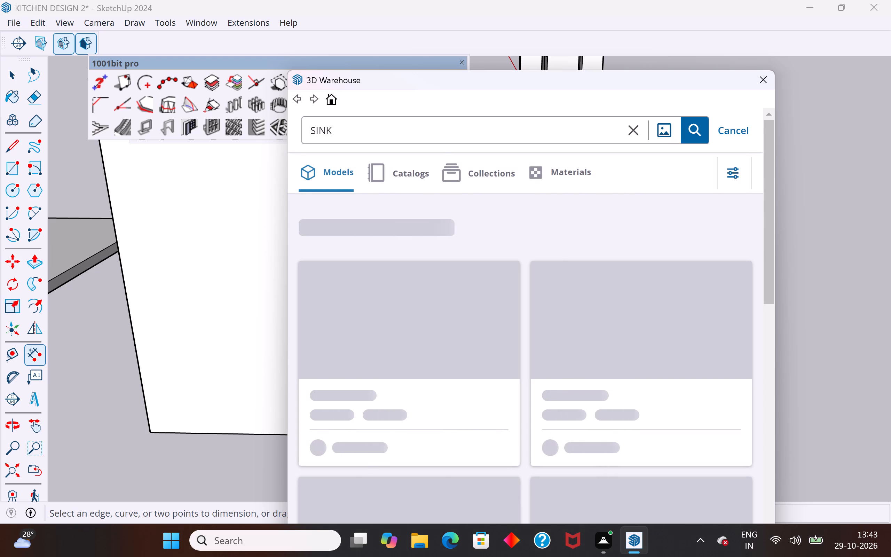
click(631, 129)
click(356, 130)
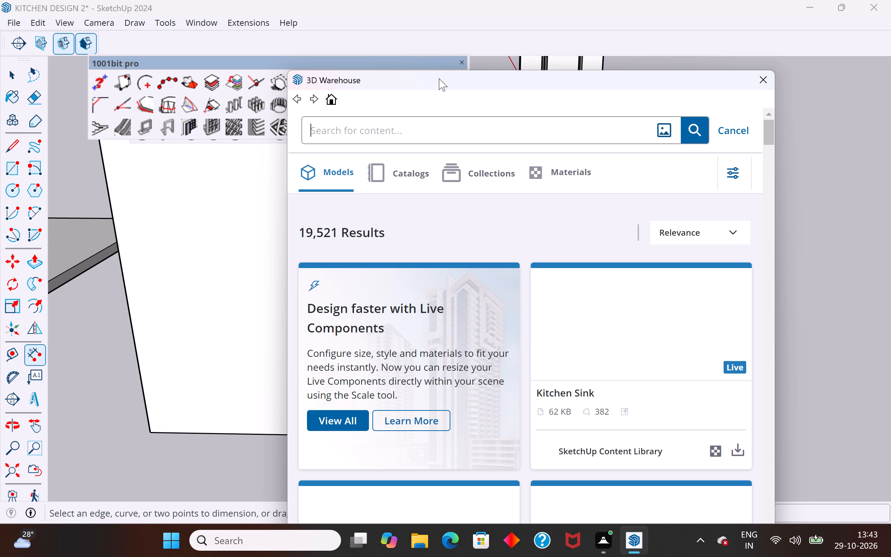
drag(456, 80, 475, 45)
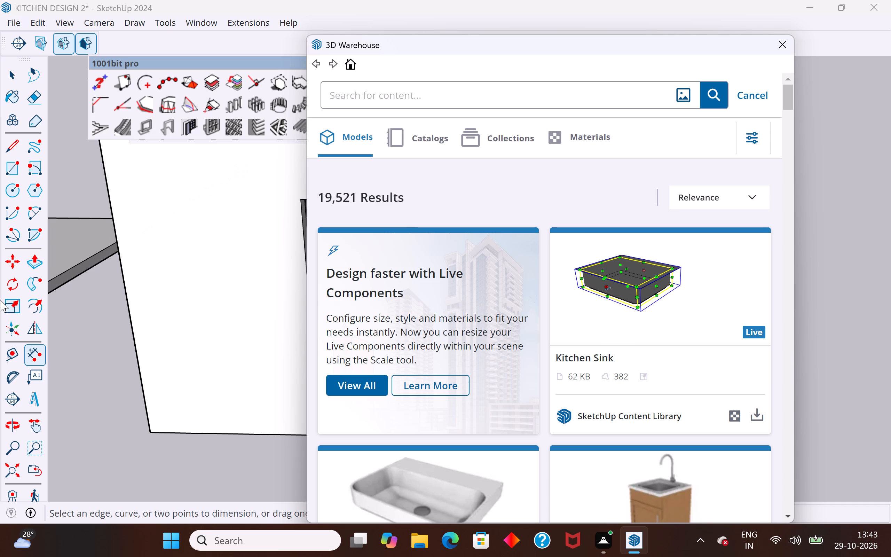
scroll(377, 429, down, 4)
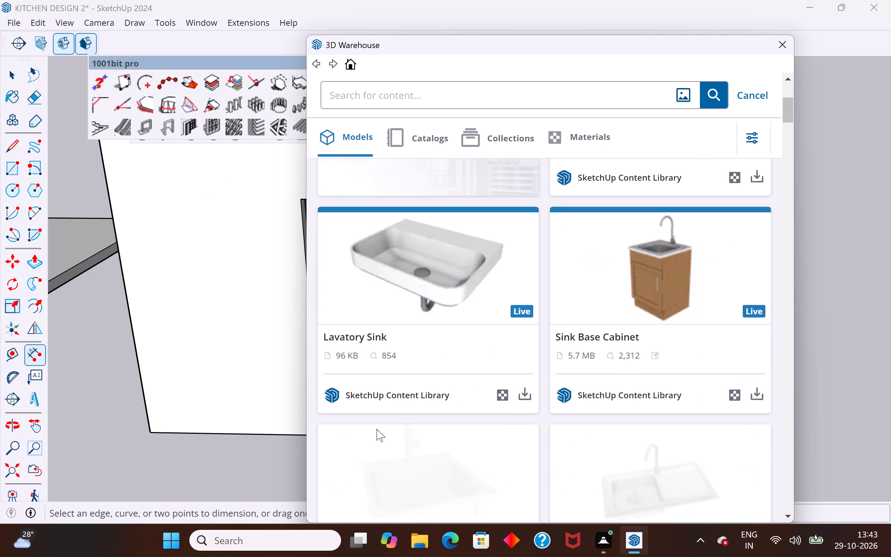
scroll(377, 429, up, 3)
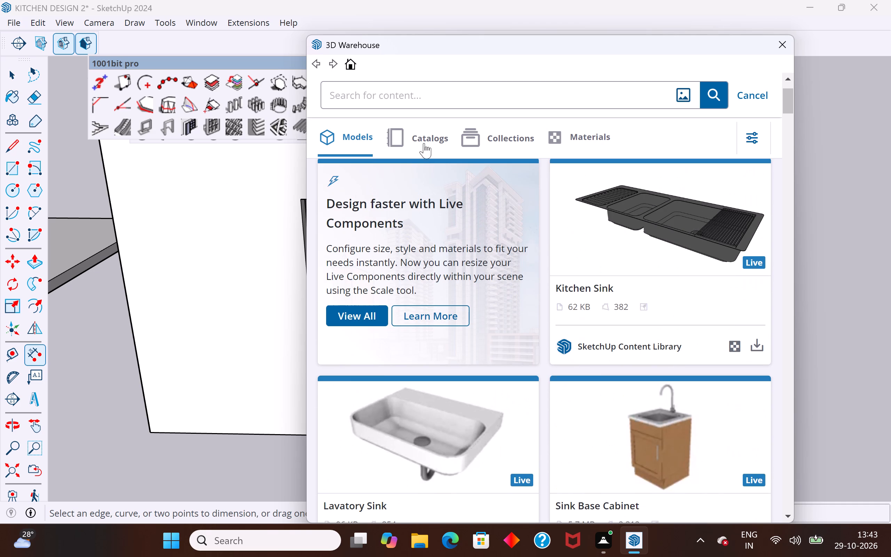
drag(478, 47, 627, 77)
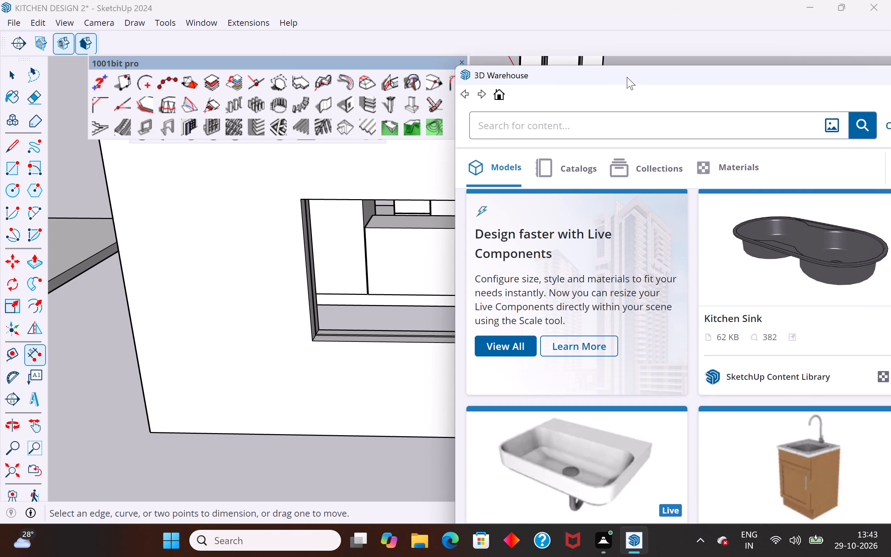
click(604, 128)
text(WINDOW)
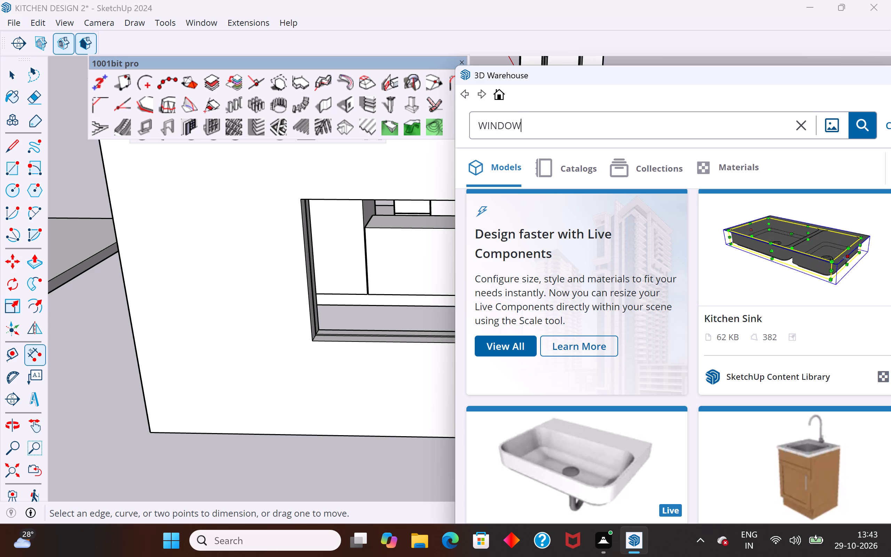
key(Return)
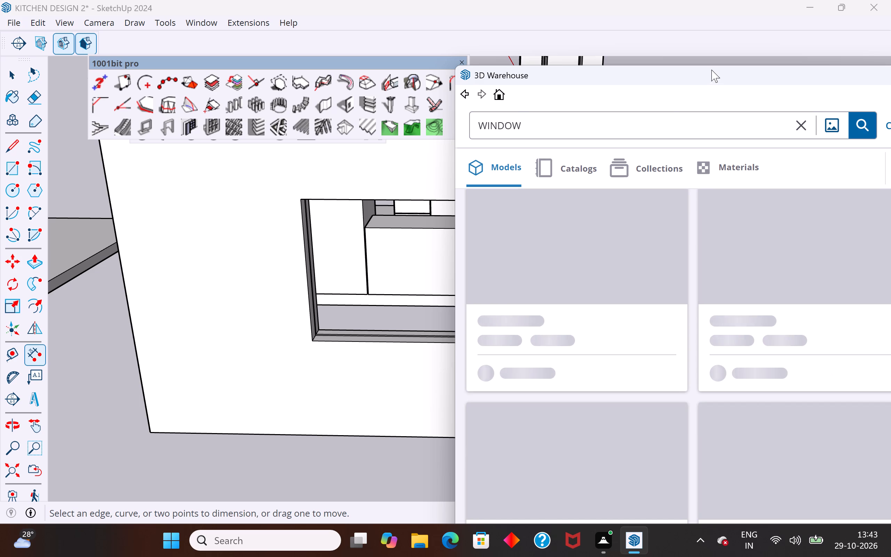
Download the white two-pane Window model (24 KB) directly into the kitchen model and place it on open ground near the red axis.
drag(711, 70, 531, 21)
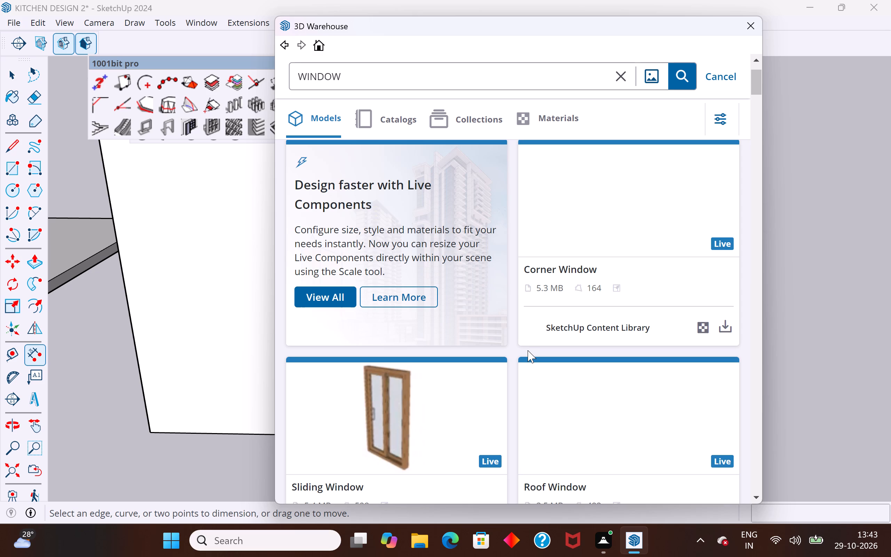
scroll(528, 350, down, 5)
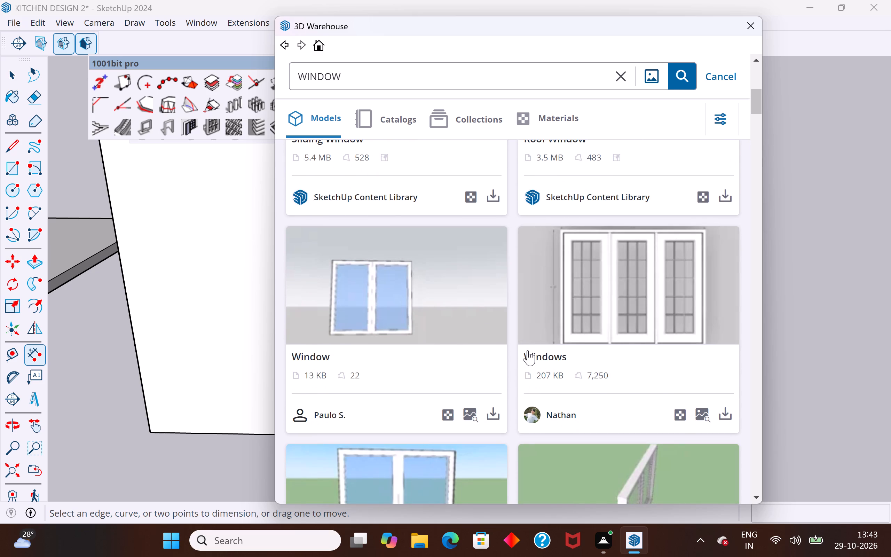
scroll(528, 350, down, 3)
click(492, 425)
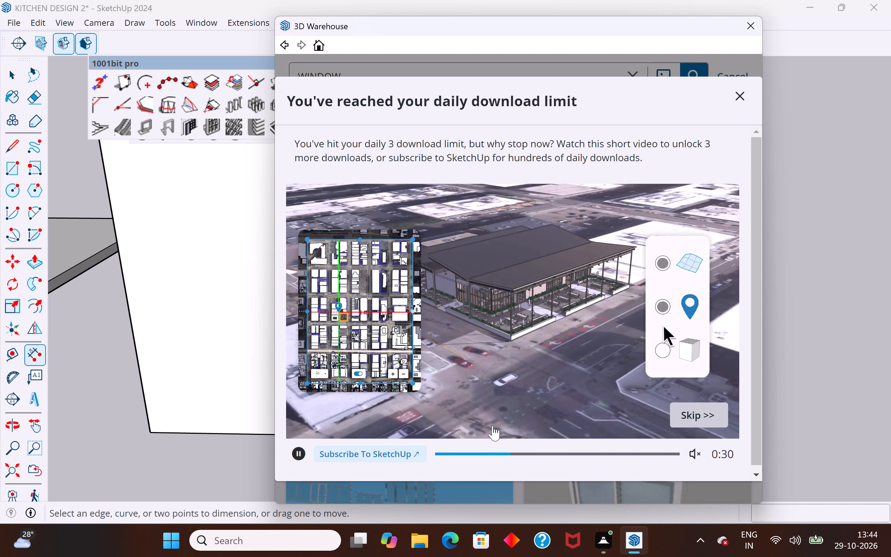
click(693, 408)
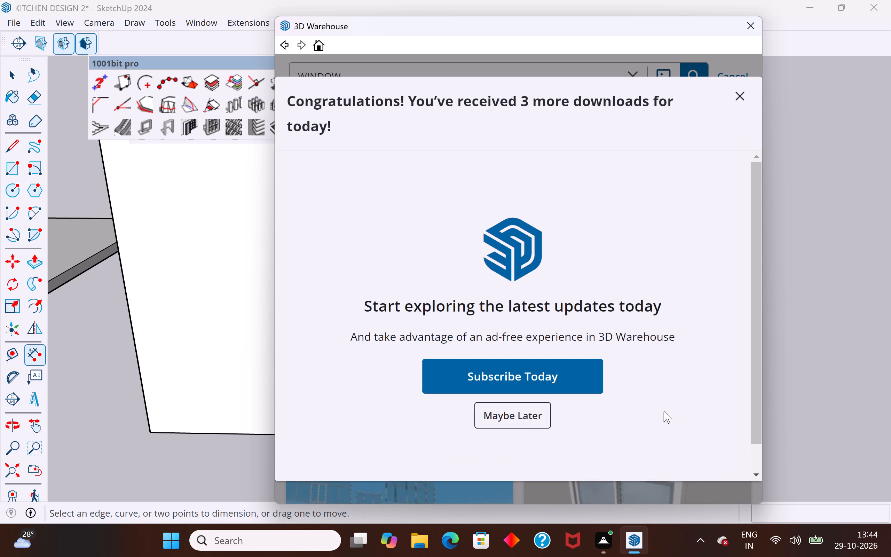
click(520, 413)
click(488, 423)
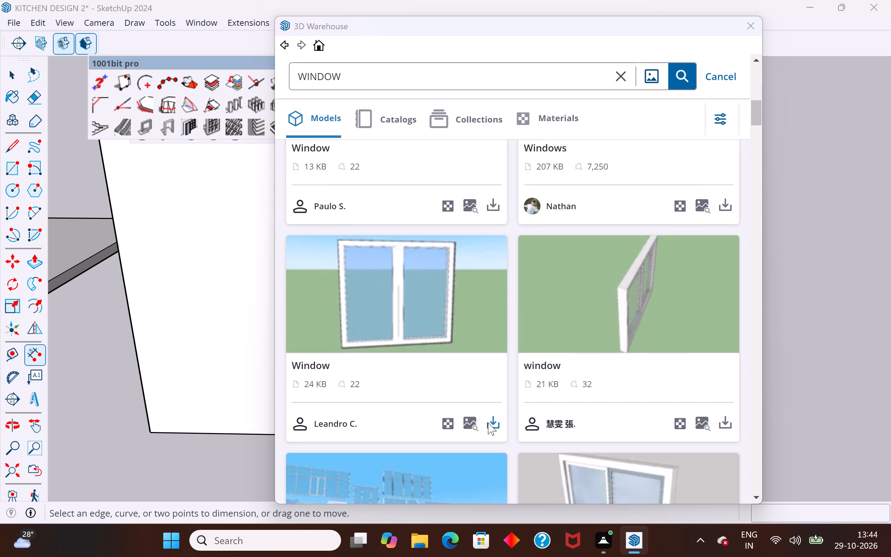
click(484, 284)
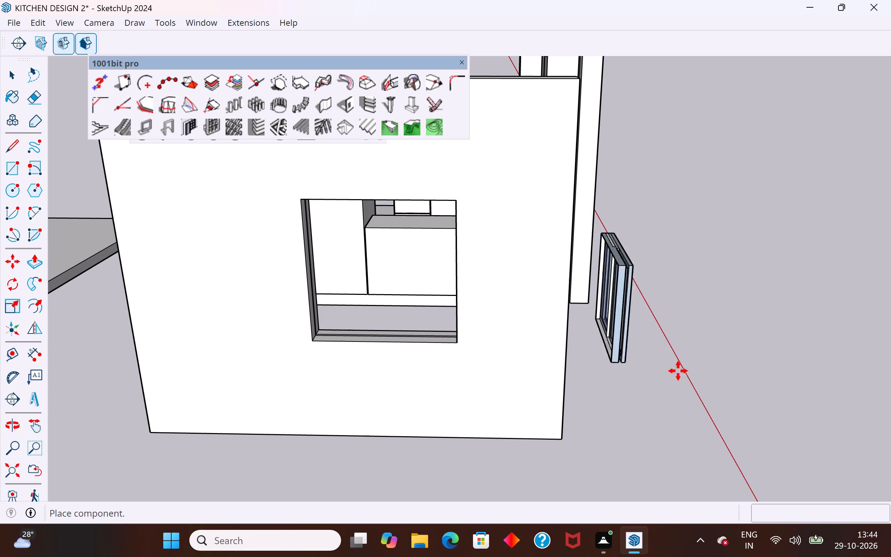
click(718, 374)
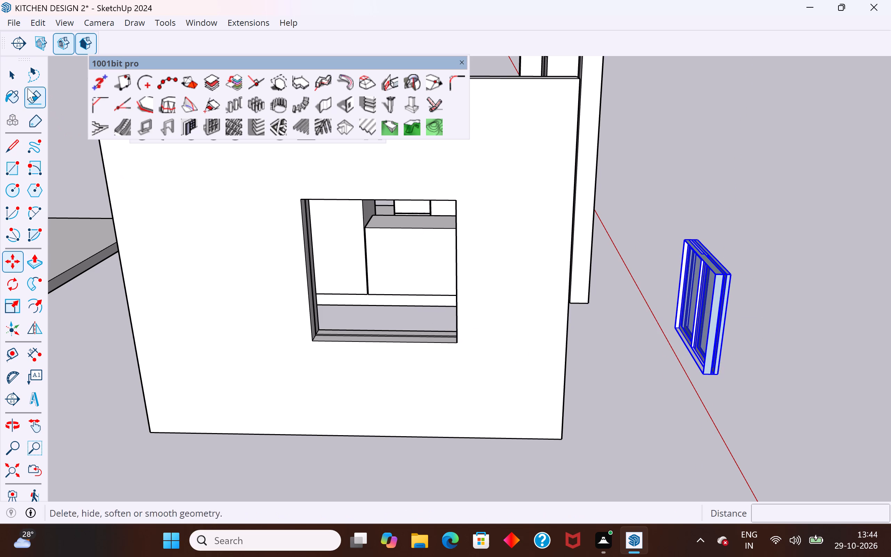
click(19, 81)
click(652, 338)
Explode the downloaded two-pane window component standing near the red axis into loose geometry.
middle_drag(777, 370, 486, 309)
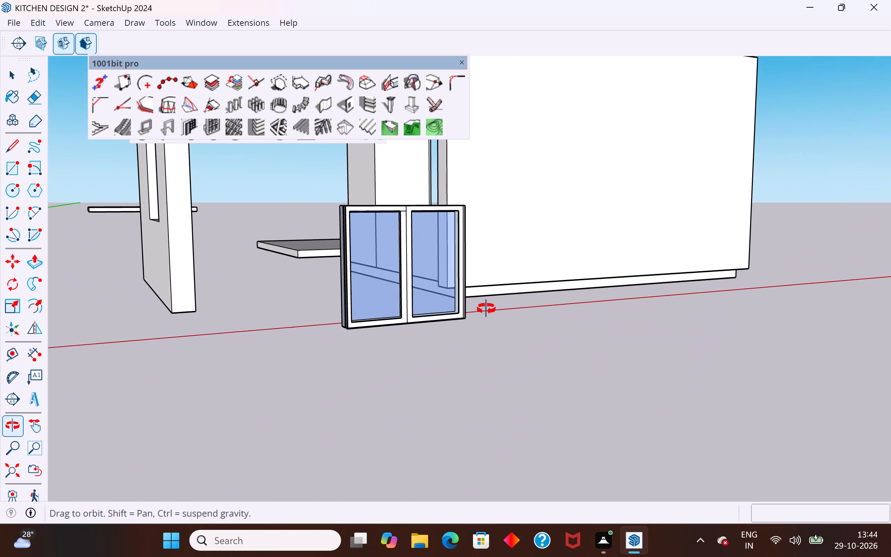
middle_drag(486, 309, 593, 412)
scroll(514, 389, up, 4)
middle_drag(520, 392, 601, 380)
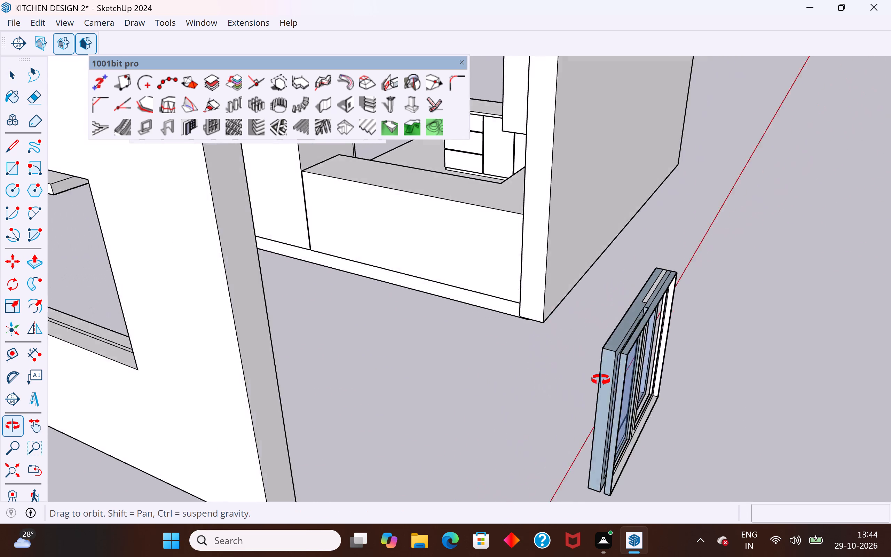
middle_drag(601, 380, 652, 272)
middle_drag(624, 264, 572, 262)
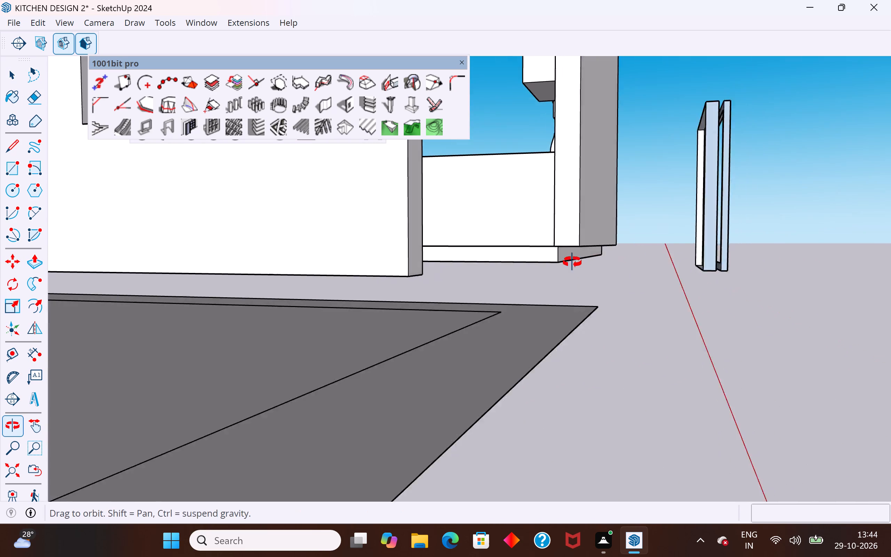
middle_drag(572, 262, 565, 263)
scroll(653, 282, up, 3)
click(675, 267)
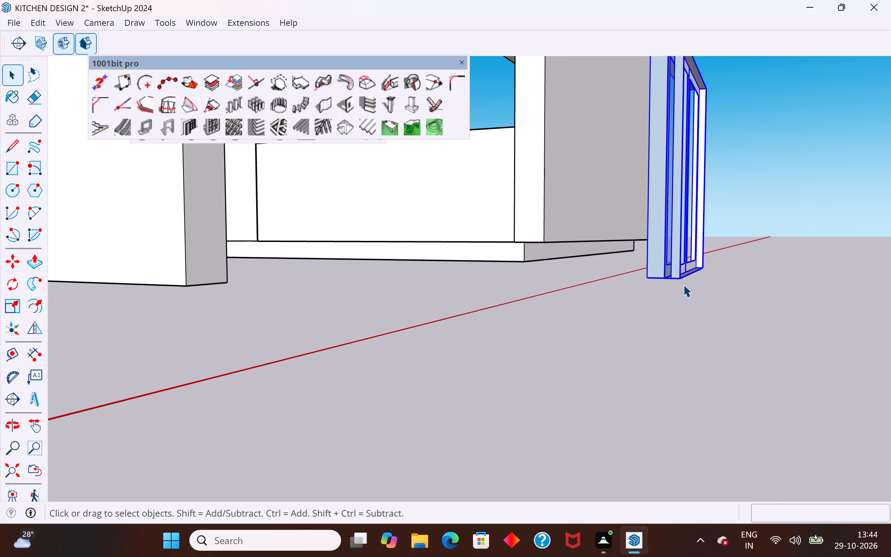
right_click(671, 261)
click(723, 115)
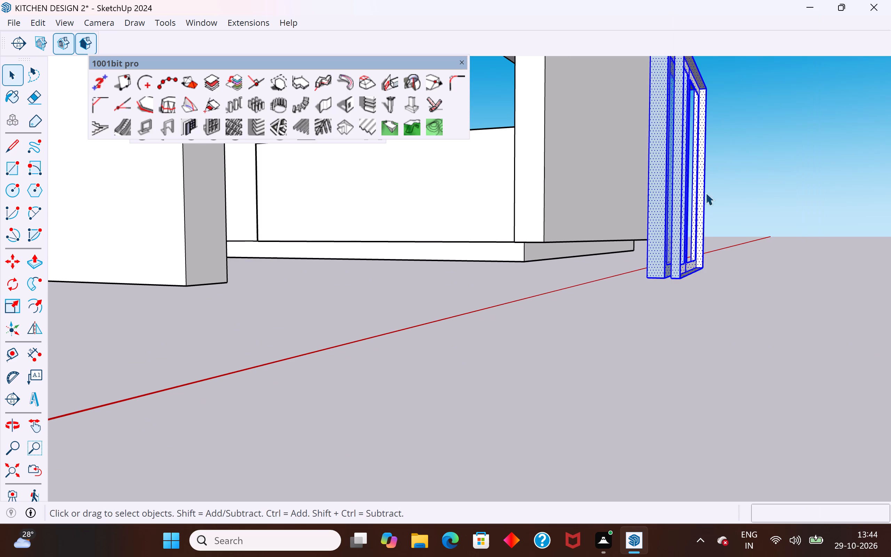
click(697, 315)
Select all of the exploded window's geometry and combine it into one group.
middle_drag(683, 328, 641, 406)
scroll(680, 242, down, 3)
middle_drag(663, 301, 483, 312)
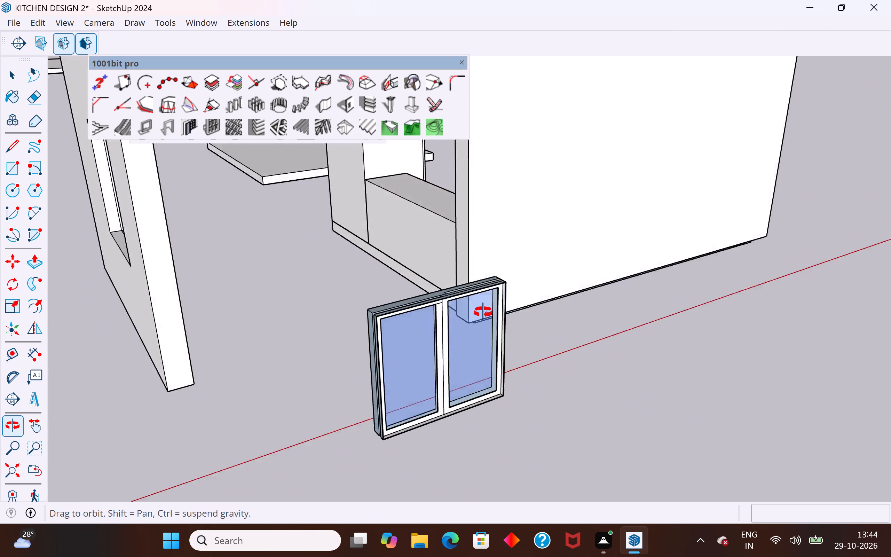
middle_drag(483, 312, 530, 384)
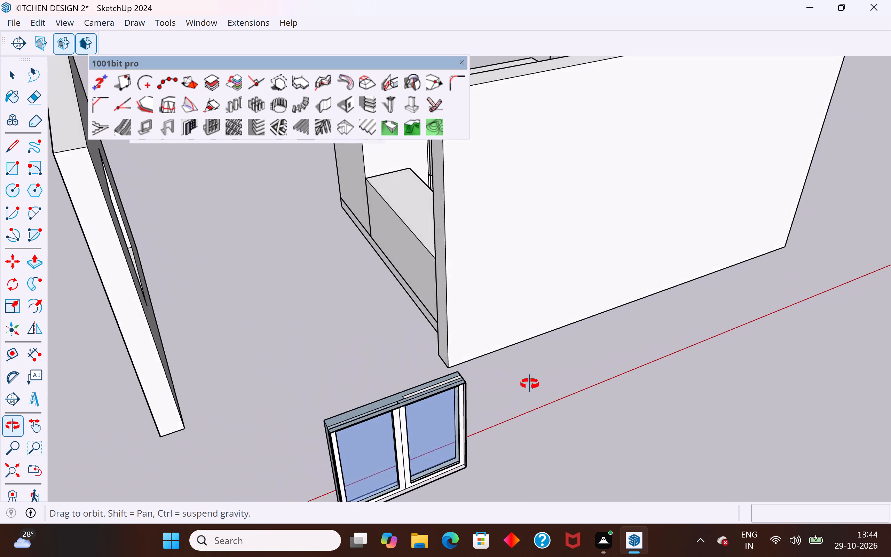
middle_drag(530, 384, 792, 274)
drag(805, 168, 757, 315)
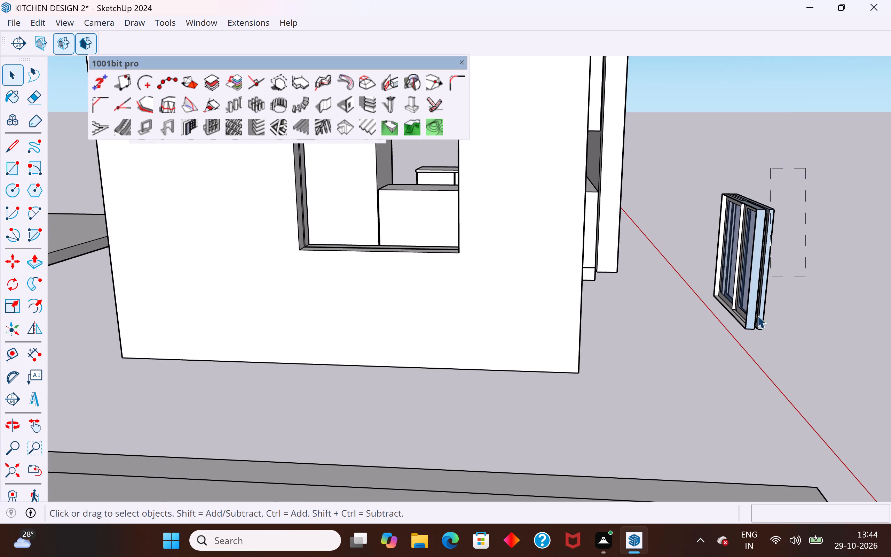
drag(757, 315, 699, 346)
right_click(750, 260)
click(788, 133)
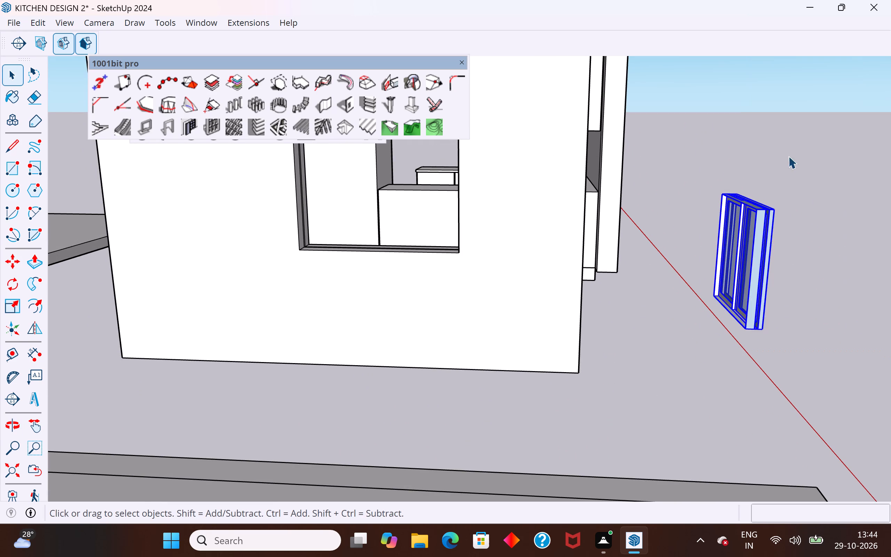
Rotate the window group 90 degrees about its bottom corner in the ground plane, parallel to the detached wall.
click(16, 292)
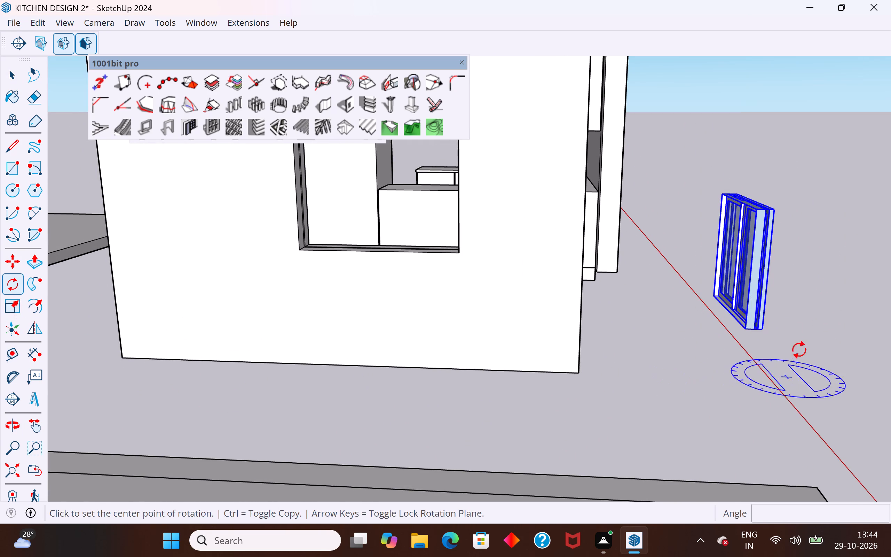
click(762, 338)
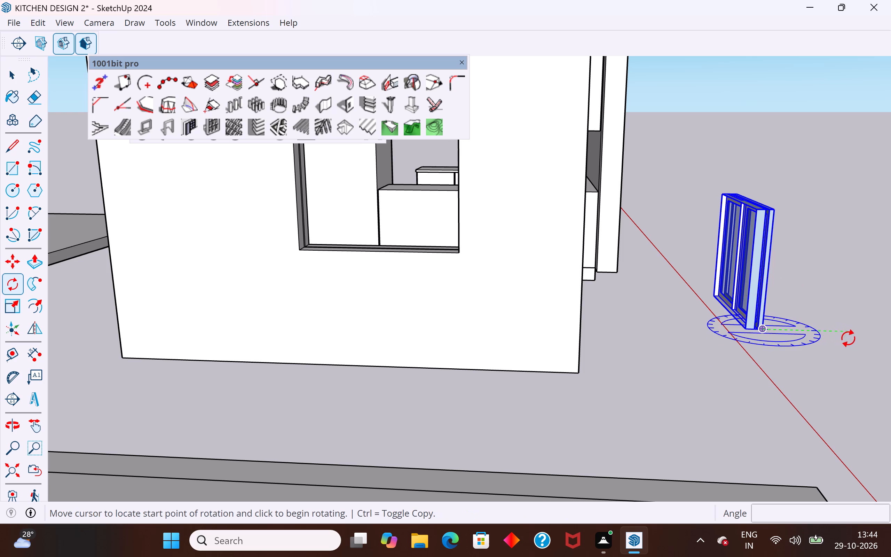
click(854, 329)
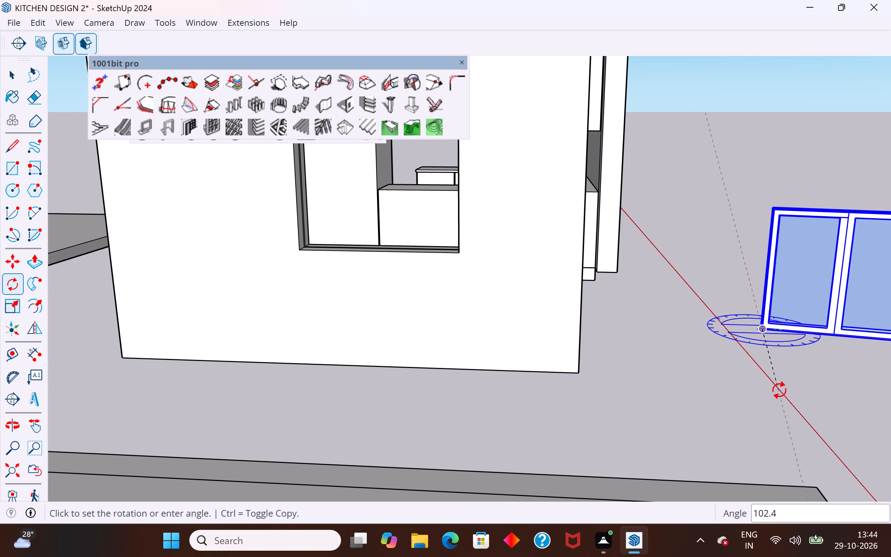
click(805, 382)
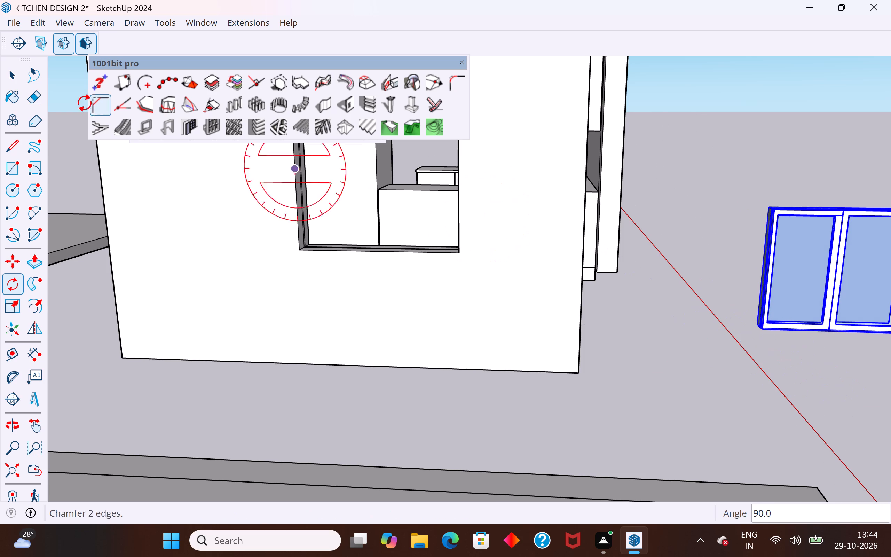
click(22, 78)
click(230, 409)
Move the window by its bottom front corner onto the matching lower corner of the detached wall's window opening.
scroll(342, 382, down, 5)
middle_drag(360, 390, 370, 394)
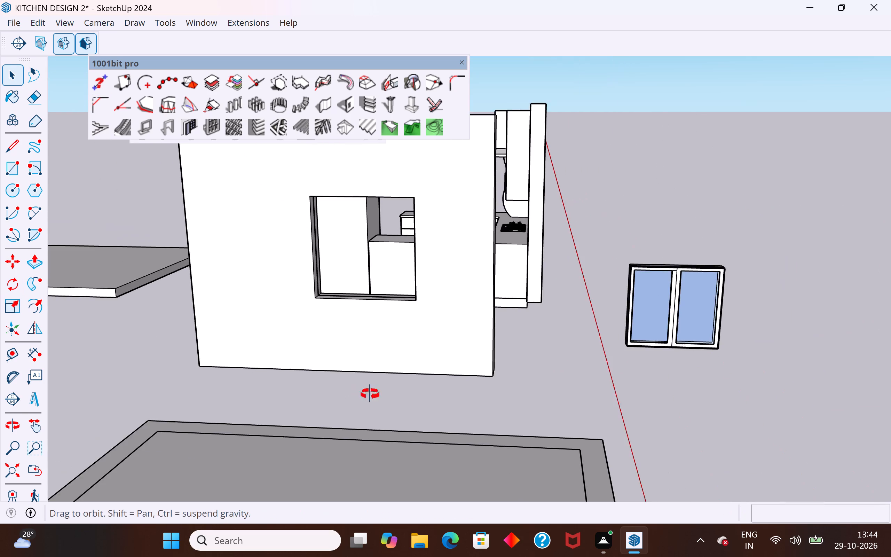
middle_drag(370, 394, 426, 398)
click(704, 331)
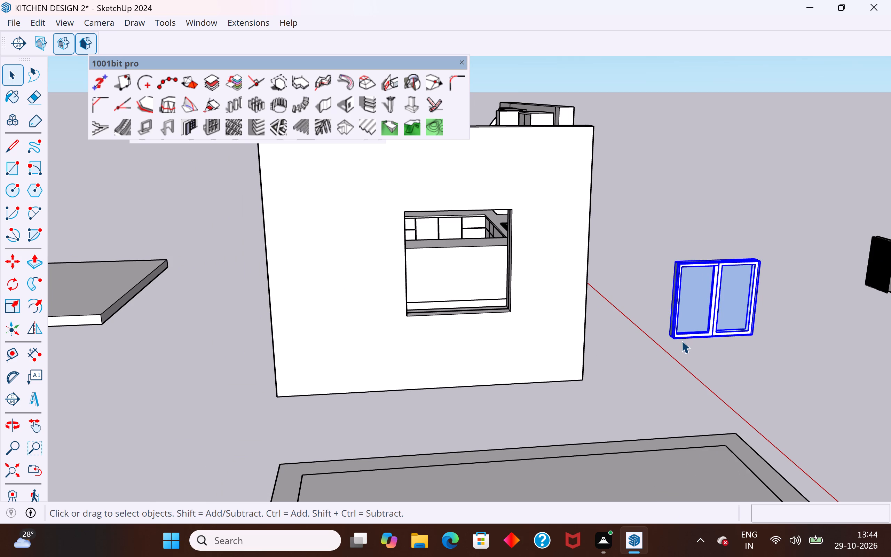
key(m)
scroll(666, 328, up, 4)
click(678, 344)
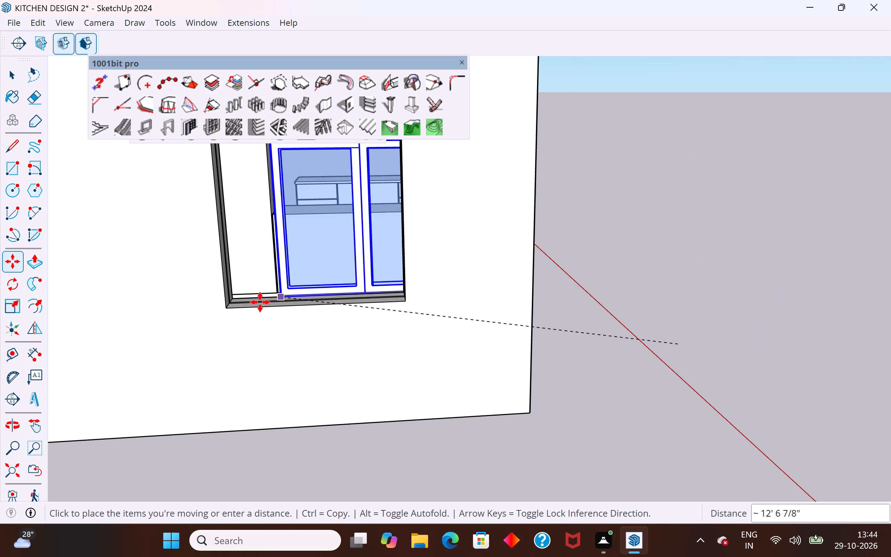
click(229, 307)
Scale the window's height upward along the blue axis by about 1.11 to meet the top of the opening.
scroll(589, 432, down, 5)
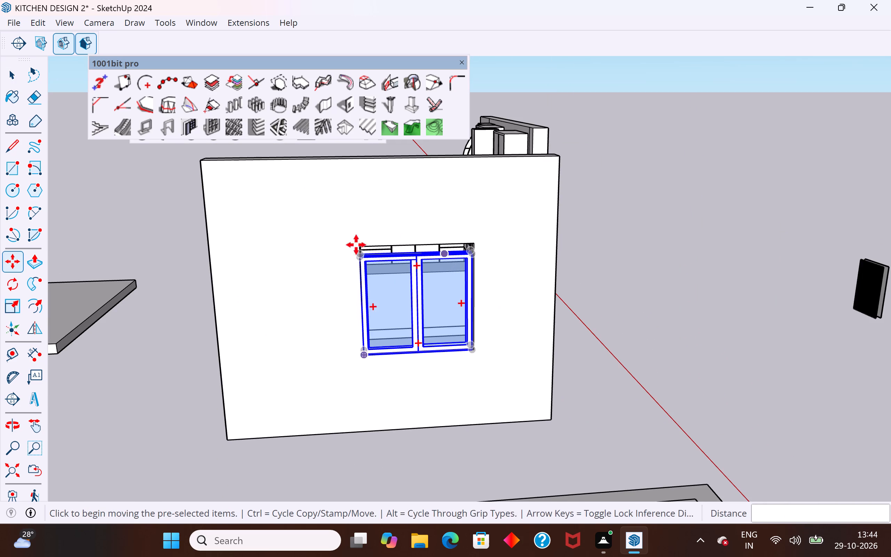
key(s)
scroll(399, 240, up, 6)
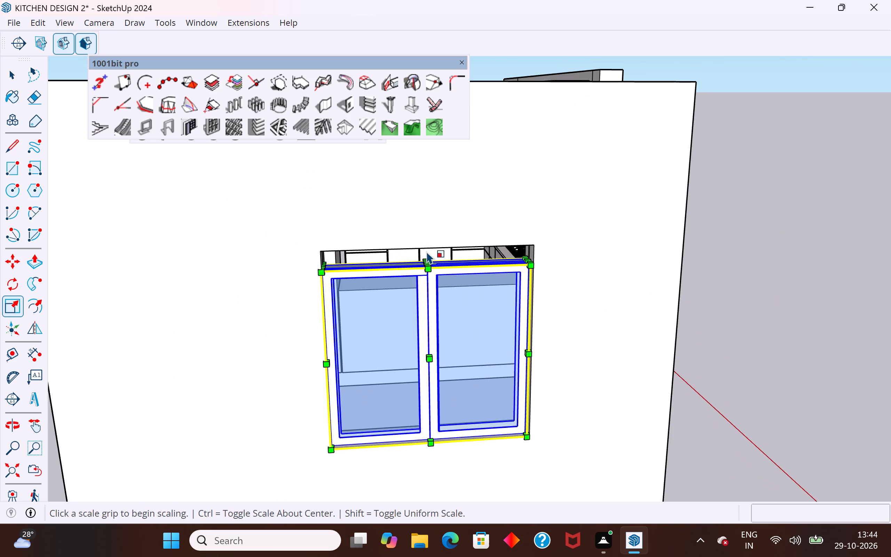
scroll(434, 256, up, 4)
click(384, 316)
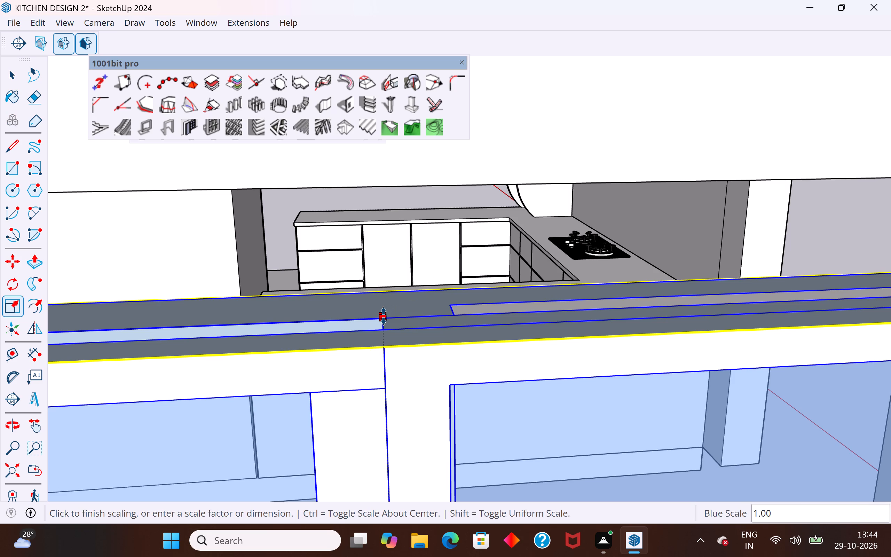
scroll(384, 316, down, 3)
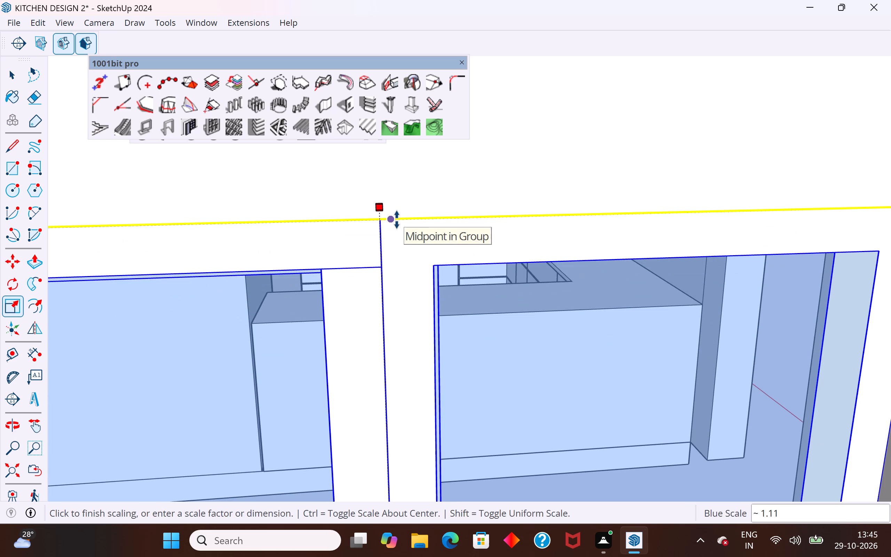
click(397, 220)
scroll(418, 296, down, 20)
scroll(418, 296, down, 1)
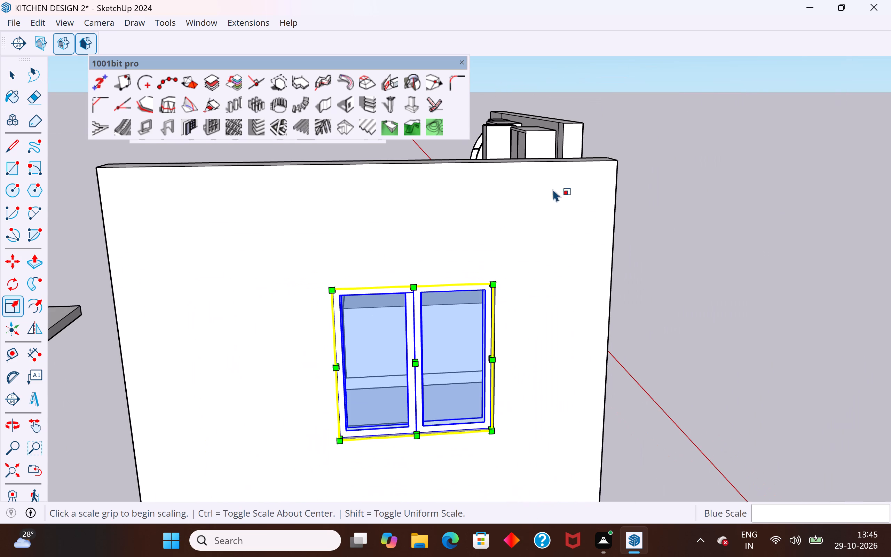
click(12, 78)
click(67, 227)
Examine the fitted window from both sides of the wall and the overall layout of kitchen, slabs and black sink.
scroll(397, 285, down, 6)
middle_drag(311, 368, 331, 375)
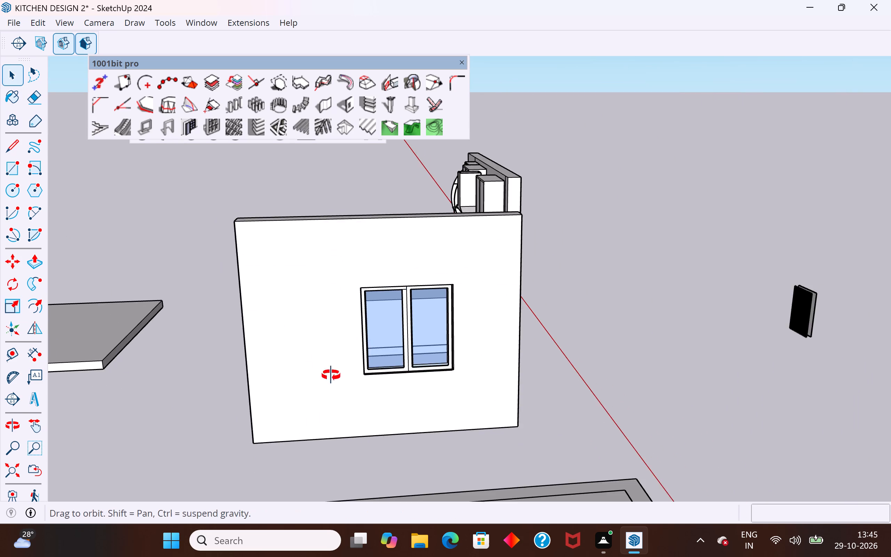
middle_drag(331, 375, 790, 388)
scroll(689, 246, down, 3)
middle_drag(706, 354, 727, 467)
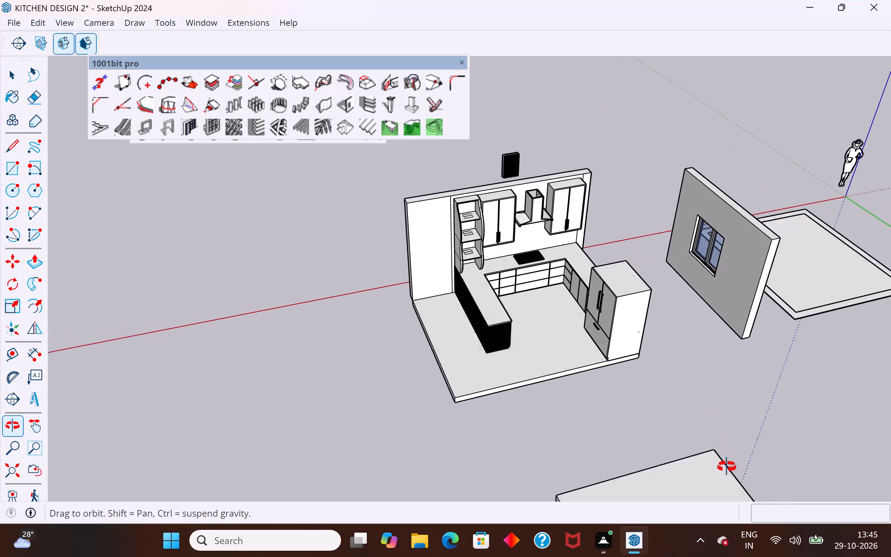
middle_drag(727, 467, 728, 476)
scroll(717, 313, up, 2)
middle_drag(570, 355, 881, 385)
scroll(345, 346, down, 3)
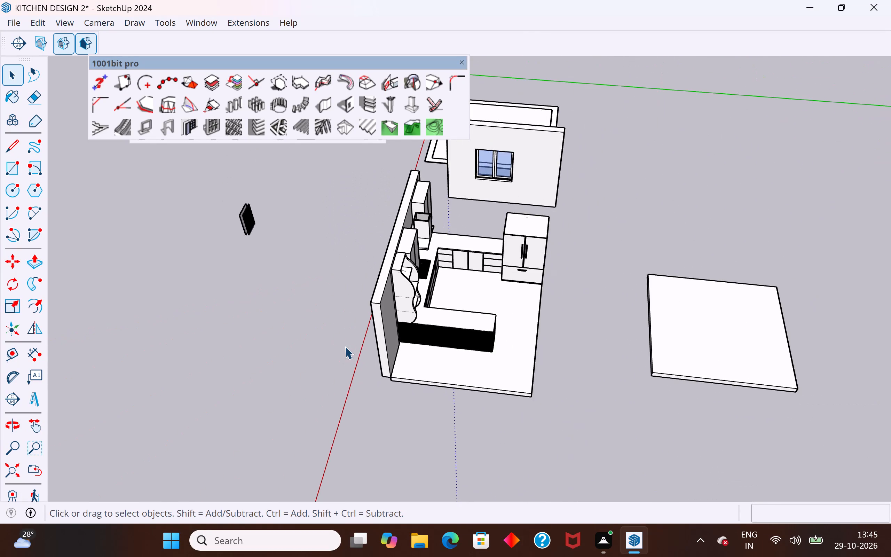
scroll(383, 312, down, 12)
middle_drag(470, 280, 170, 274)
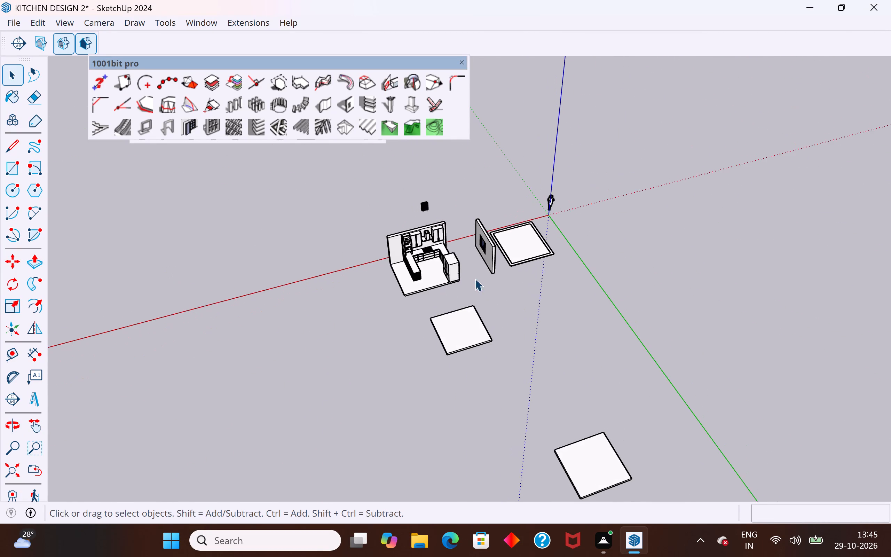
scroll(445, 283, down, 5)
middle_drag(472, 388, 638, 130)
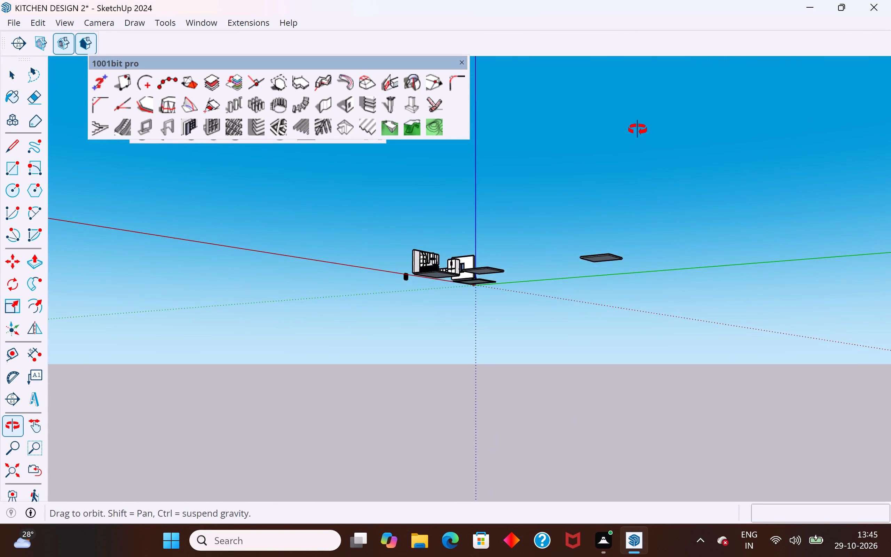
middle_drag(638, 130, 560, 521)
scroll(419, 227, up, 16)
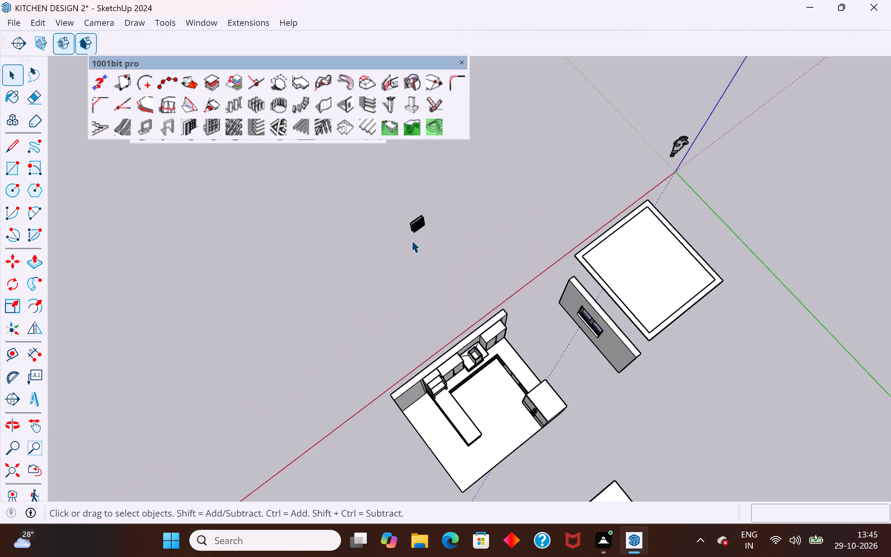
scroll(411, 240, up, 11)
scroll(419, 230, down, 5)
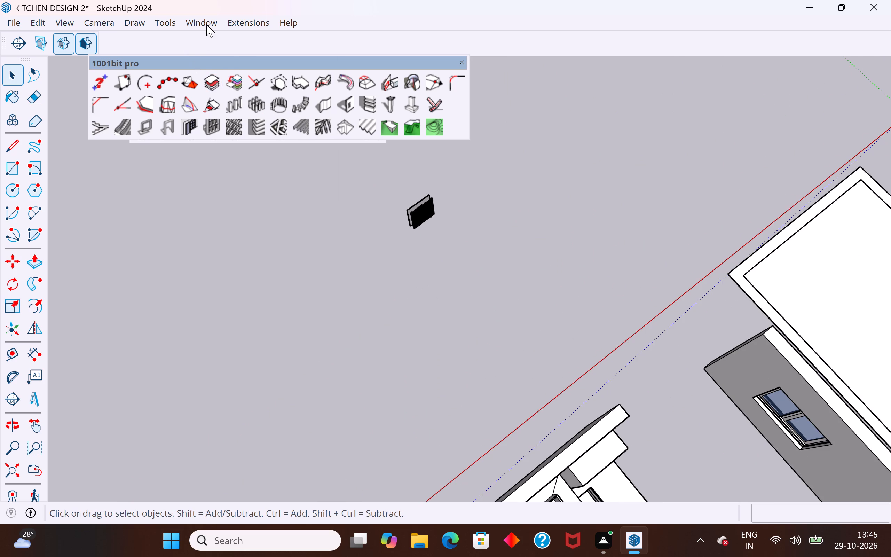
Search the 3D Warehouse models for SINK, replacing the earlier WINDOW search.
click(206, 24)
click(231, 128)
scroll(274, 379, down, 3)
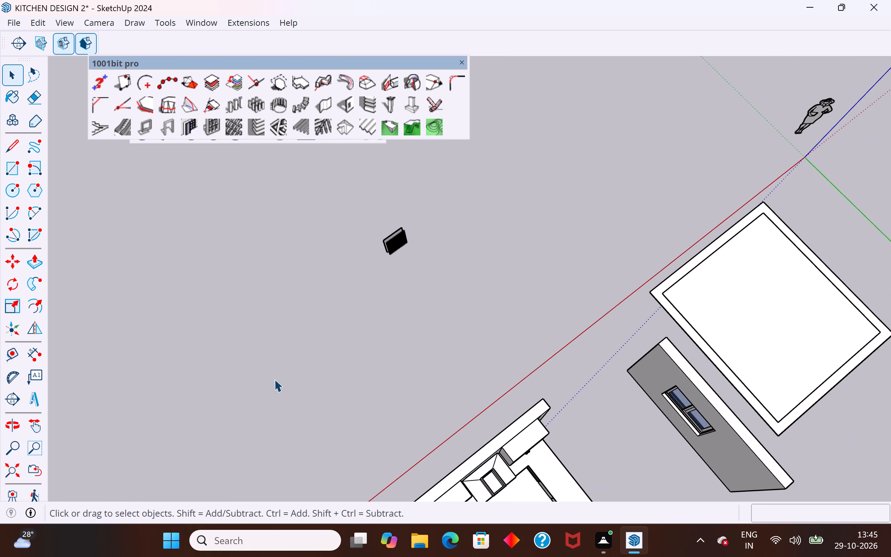
scroll(274, 379, down, 7)
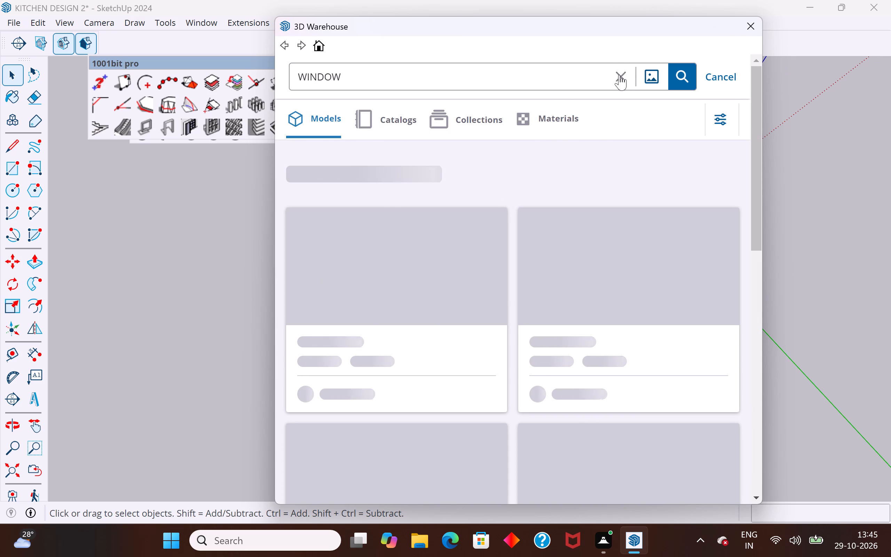
click(622, 76)
text(SINK)
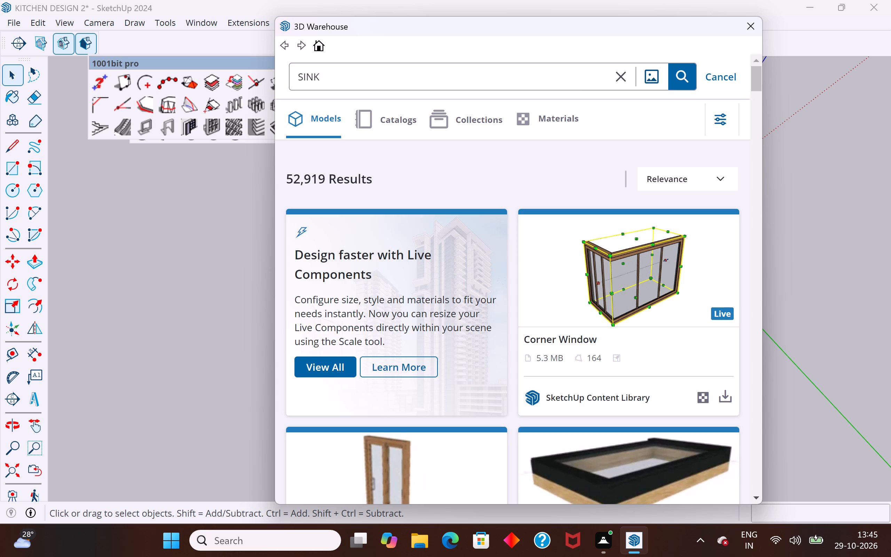
click(687, 72)
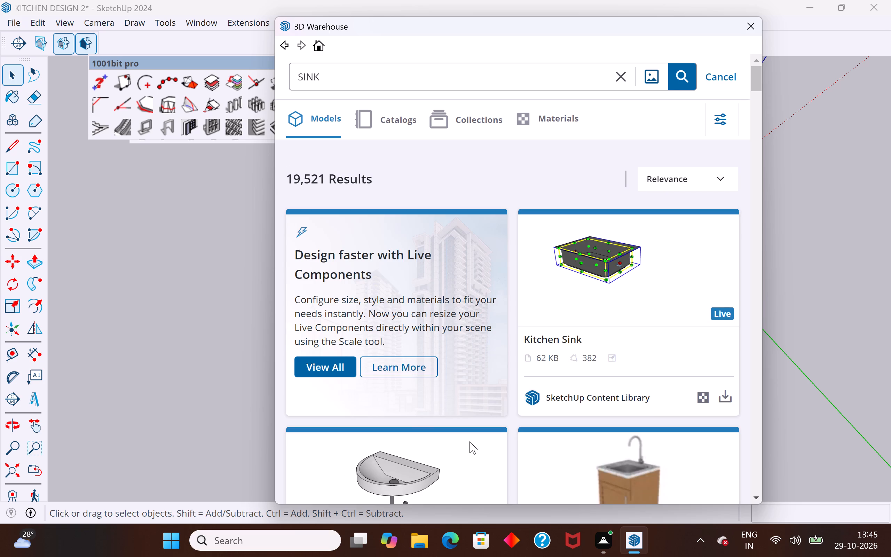
Find the black single-bowl sink with a faucet (651 KB) among the 3D Warehouse results and load it into the model.
scroll(470, 441, down, 1)
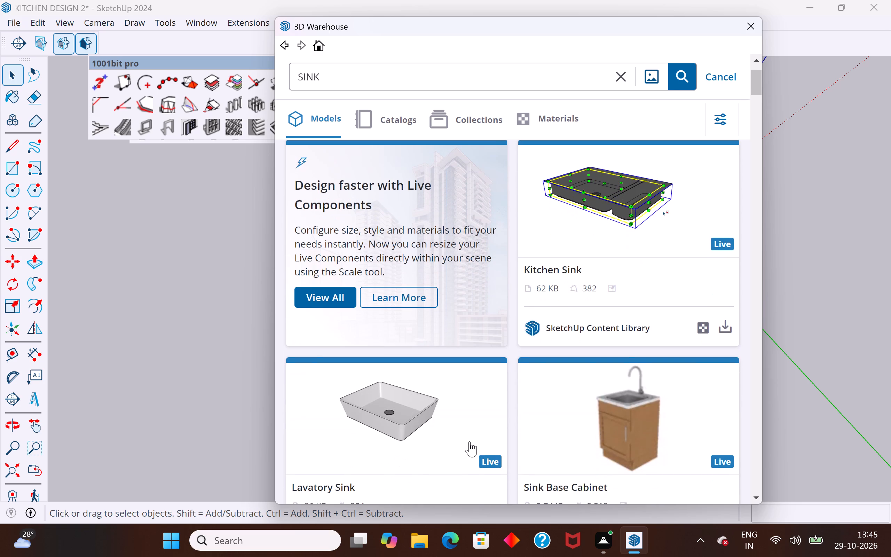
scroll(470, 441, down, 7)
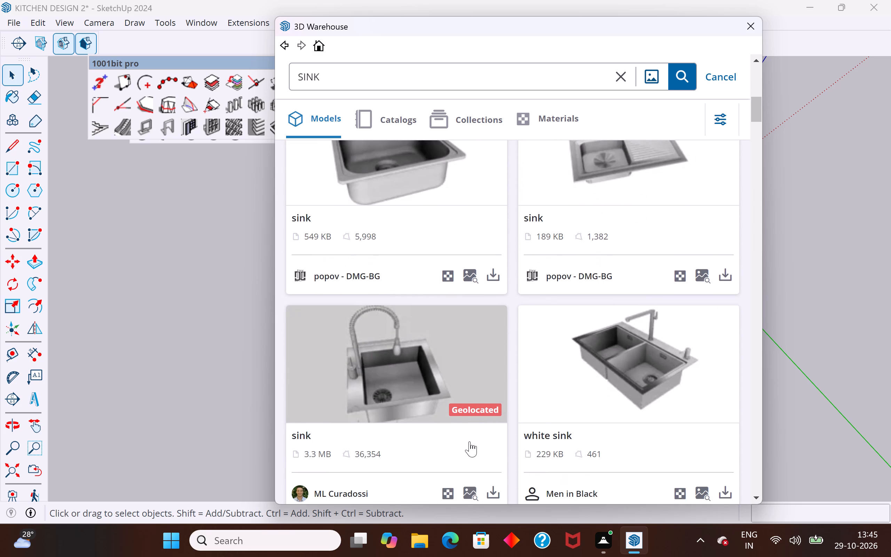
scroll(470, 441, down, 10)
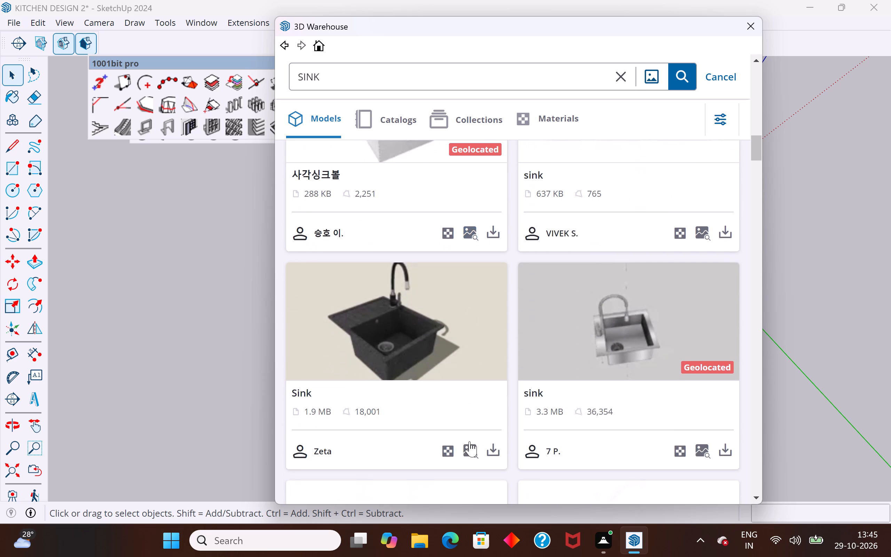
scroll(525, 357, down, 2)
scroll(644, 386, down, 3)
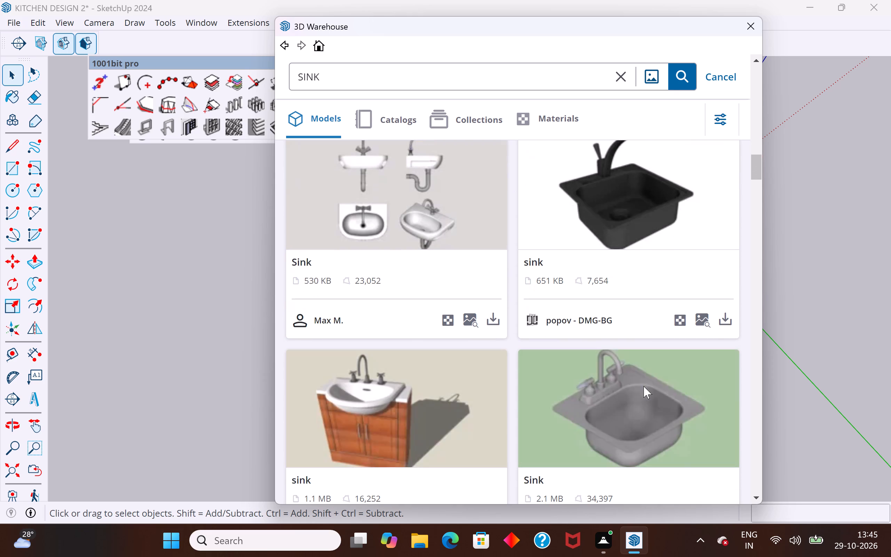
click(726, 319)
click(468, 280)
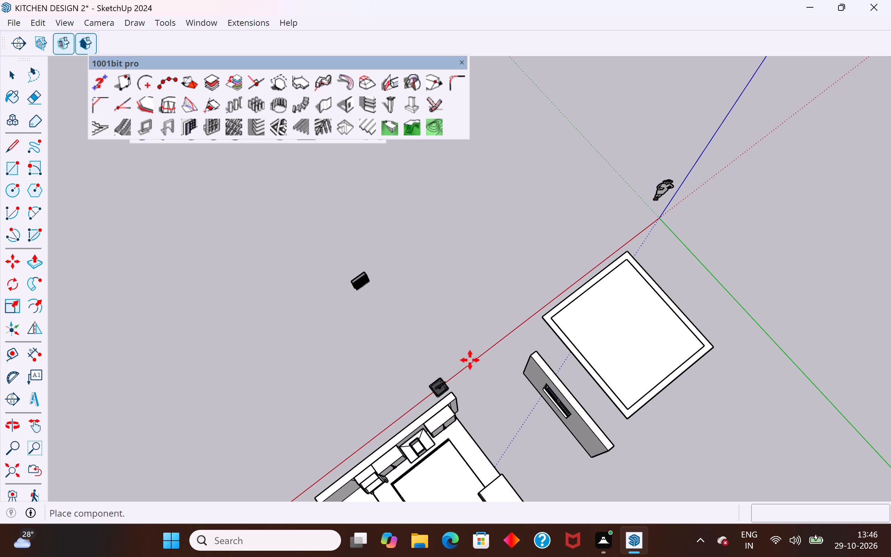
Place the downloaded black sink on the countertop below the two-pane window, between the hob corner and the refrigerator.
scroll(490, 302, down, 3)
middle_drag(485, 423, 666, 189)
scroll(568, 352, up, 5)
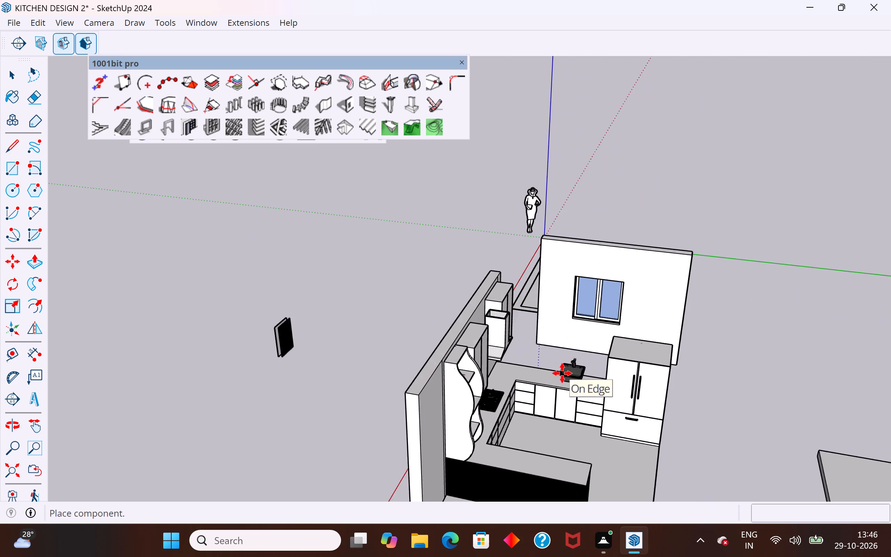
scroll(562, 373, up, 12)
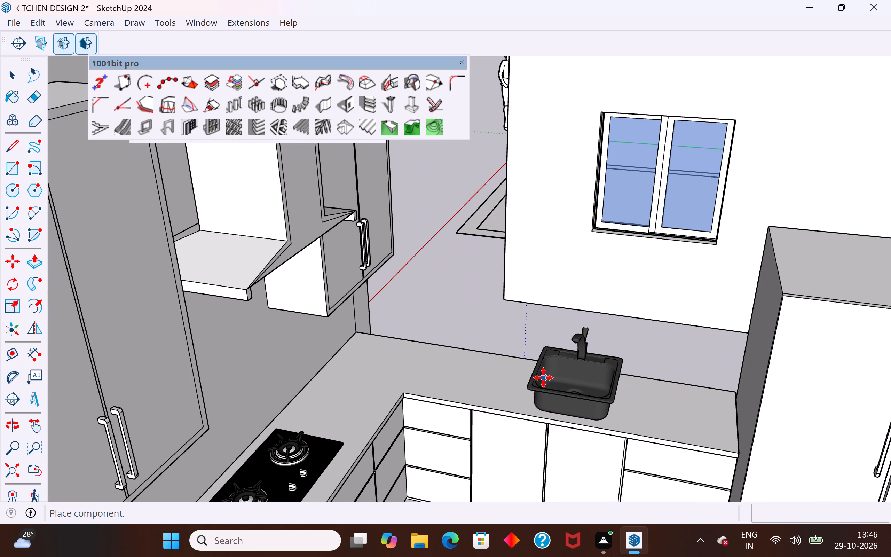
click(541, 375)
middle_drag(612, 439, 639, 319)
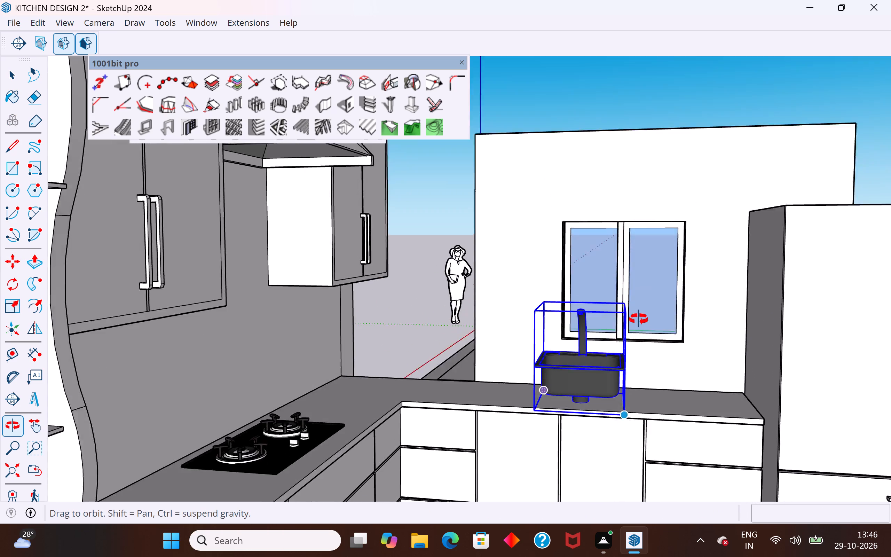
middle_drag(639, 319, 544, 336)
click(13, 80)
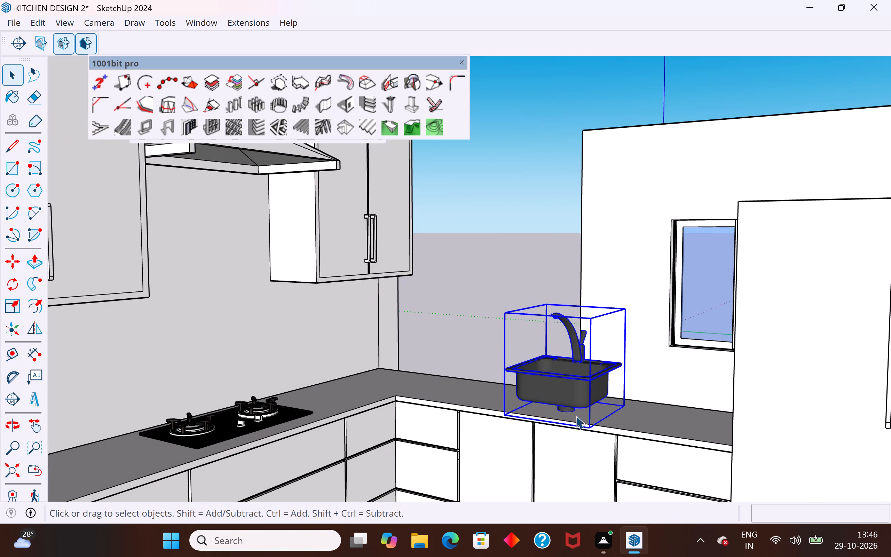
Move the sink down along the blue axis by about 7 3/8" so its bowl drops into the countertop.
scroll(579, 419, up, 3)
middle_drag(581, 421, 619, 536)
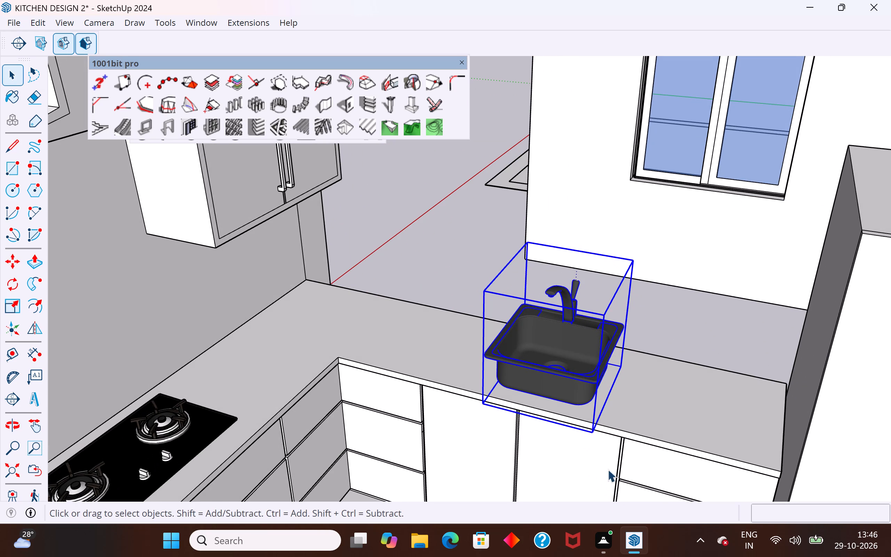
scroll(608, 374, up, 3)
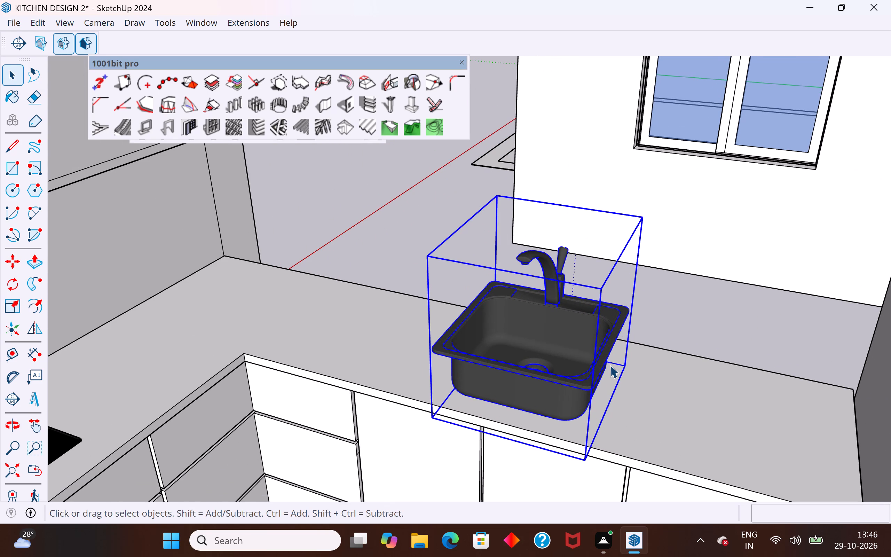
middle_drag(619, 403, 614, 342)
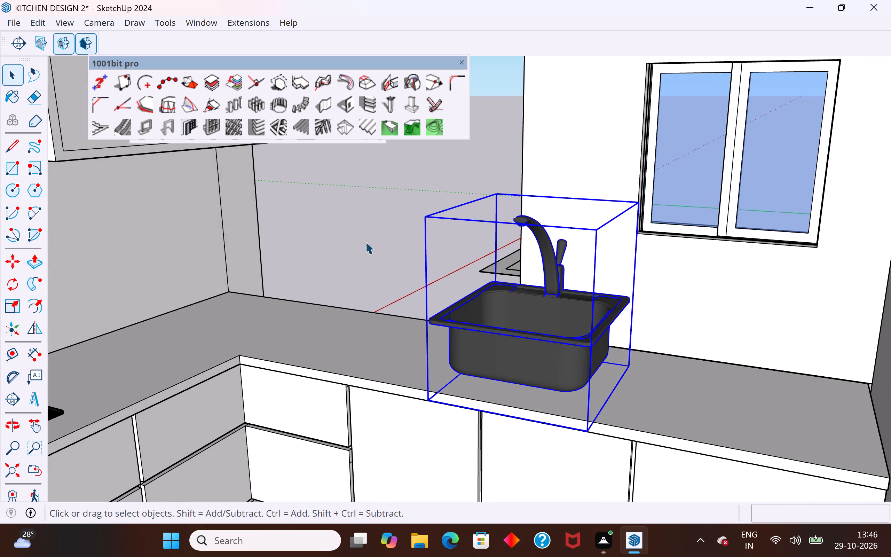
click(9, 265)
click(593, 229)
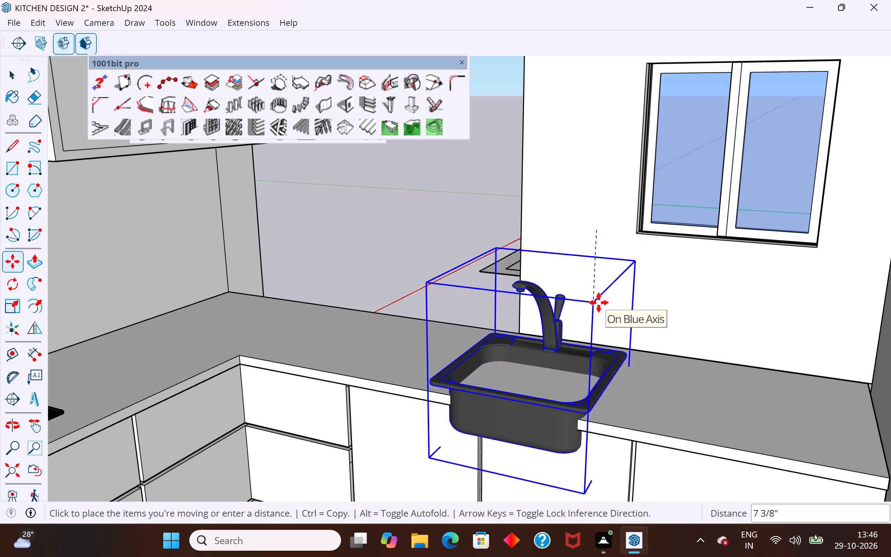
click(599, 303)
Move the sink about 3 11/16" along the red axis toward the countertop's rear edge on the window side.
middle_drag(666, 441, 500, 556)
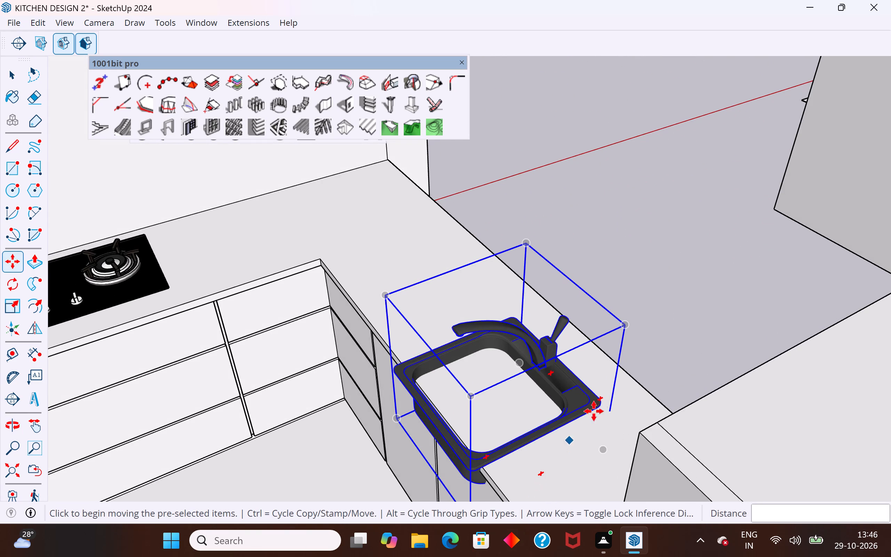
click(609, 411)
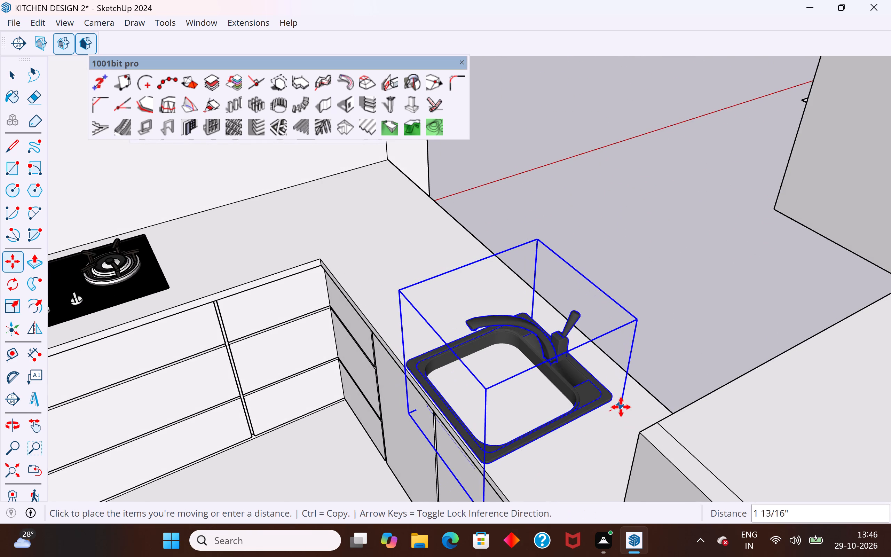
click(632, 400)
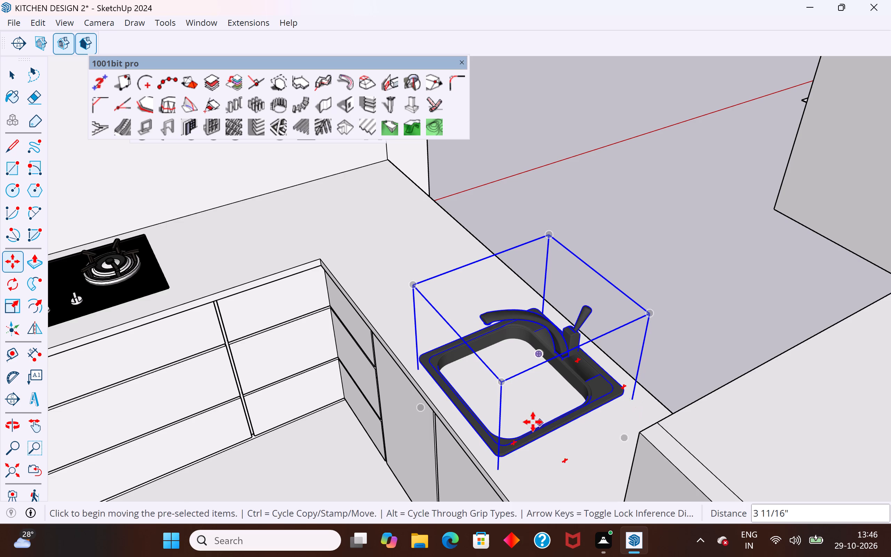
Move the sink about 5 1/16" along the countertop toward the hob corner.
middle_drag(533, 422, 748, 315)
scroll(559, 300, up, 3)
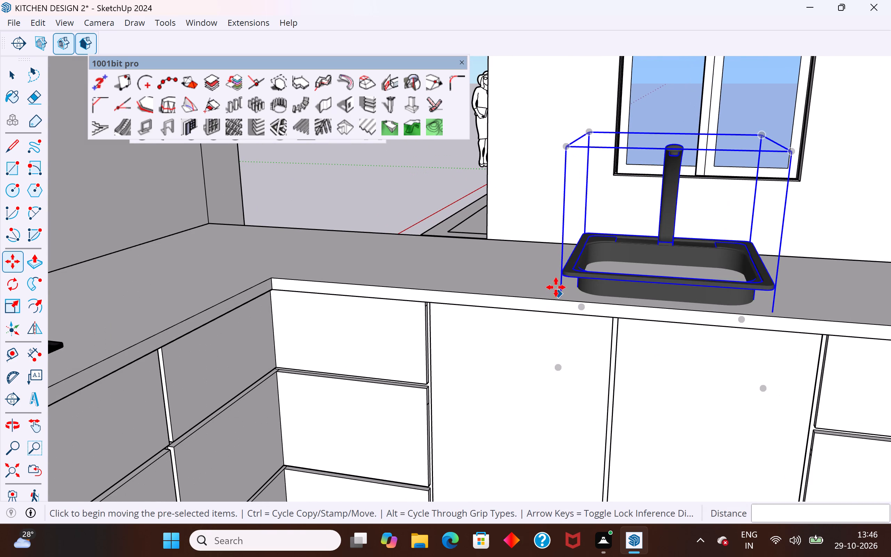
click(560, 293)
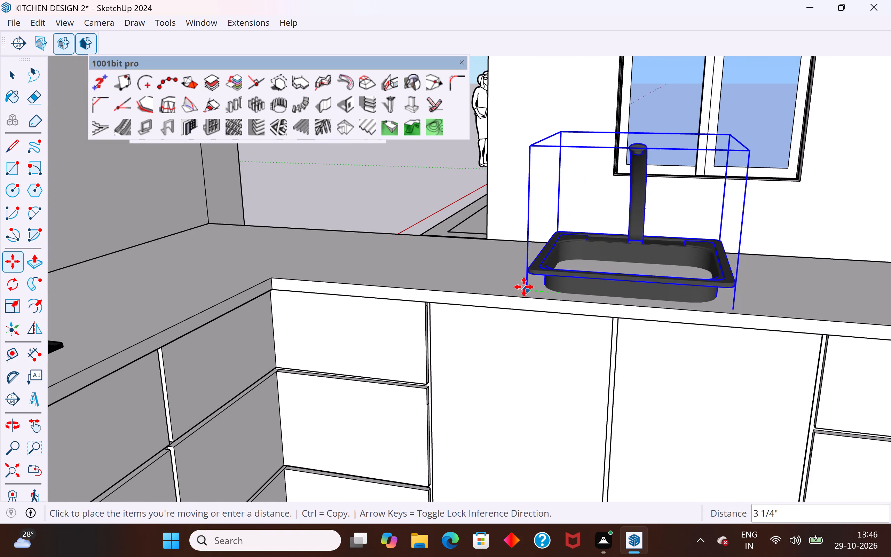
click(509, 284)
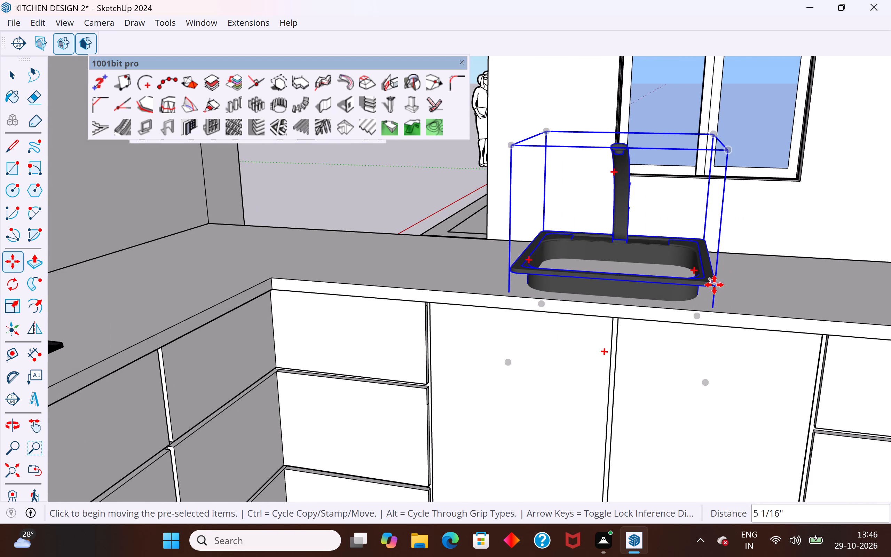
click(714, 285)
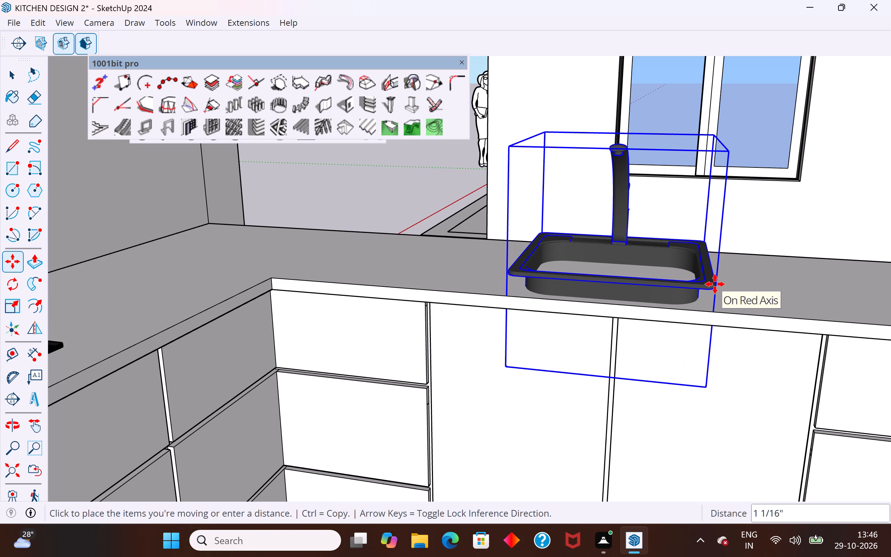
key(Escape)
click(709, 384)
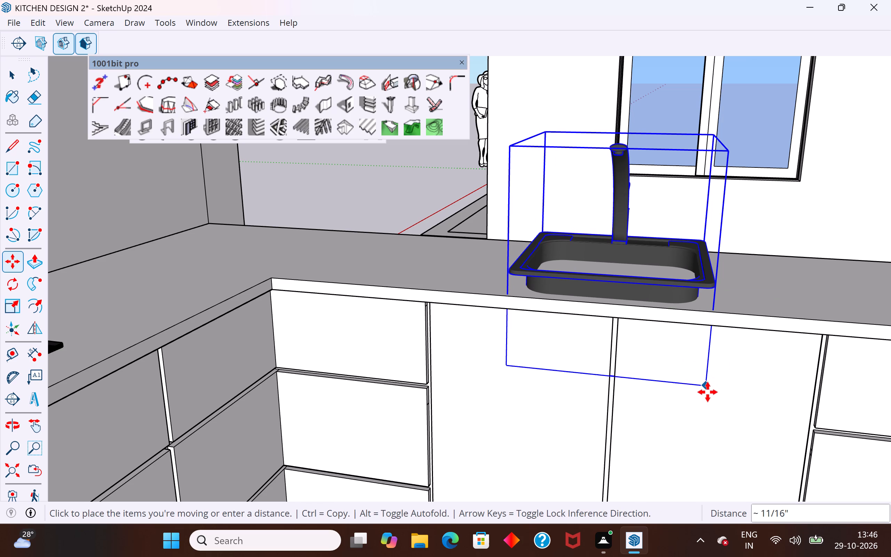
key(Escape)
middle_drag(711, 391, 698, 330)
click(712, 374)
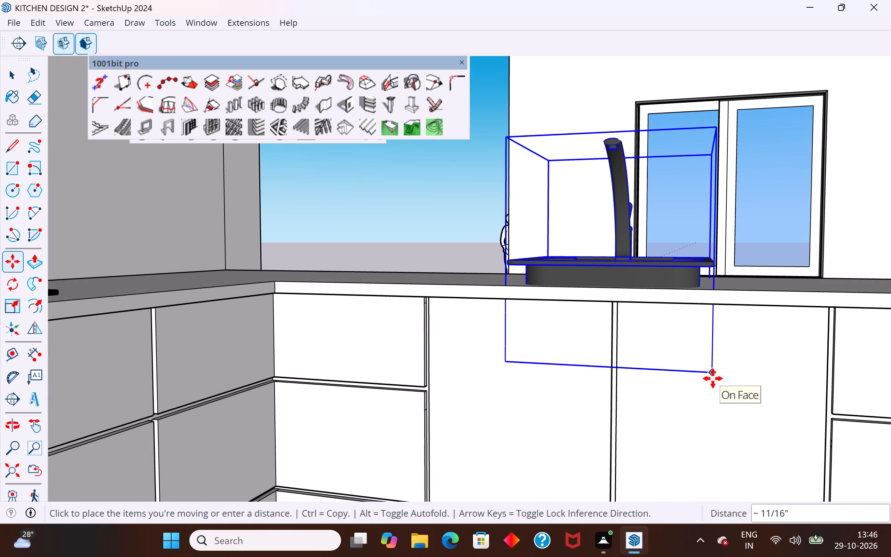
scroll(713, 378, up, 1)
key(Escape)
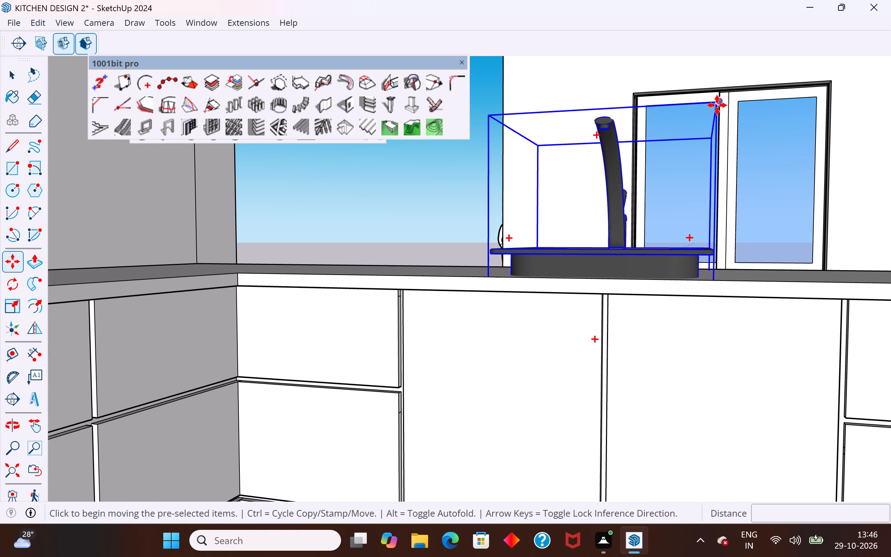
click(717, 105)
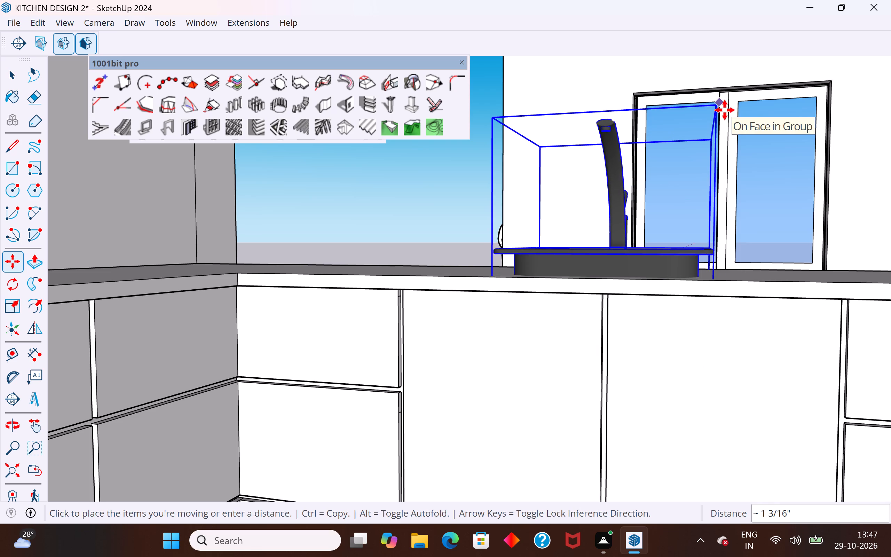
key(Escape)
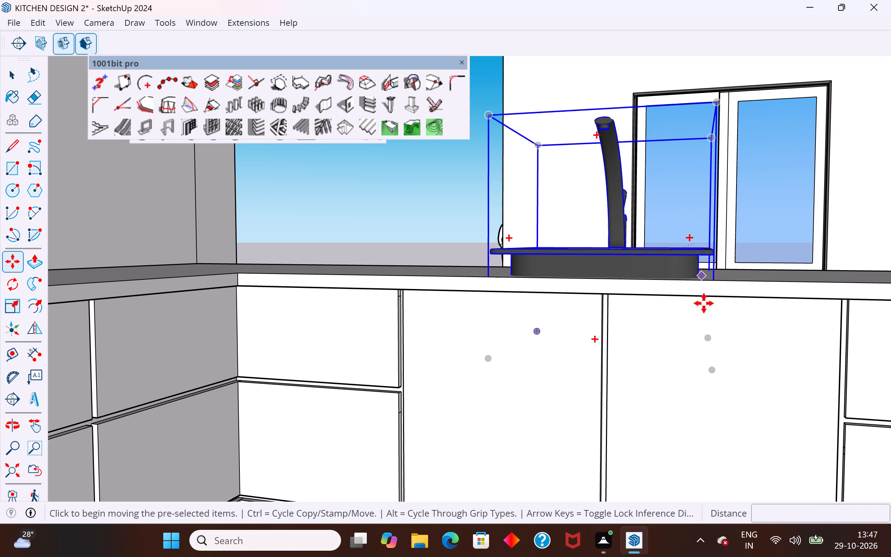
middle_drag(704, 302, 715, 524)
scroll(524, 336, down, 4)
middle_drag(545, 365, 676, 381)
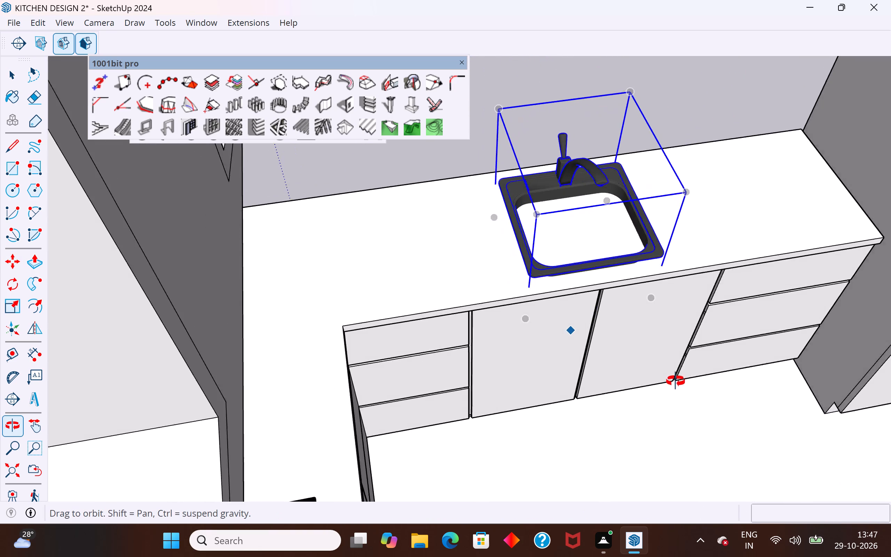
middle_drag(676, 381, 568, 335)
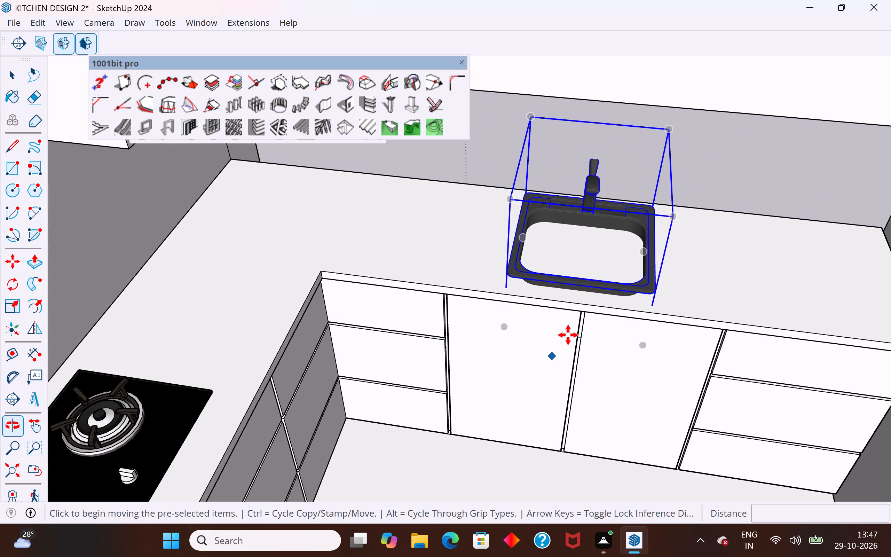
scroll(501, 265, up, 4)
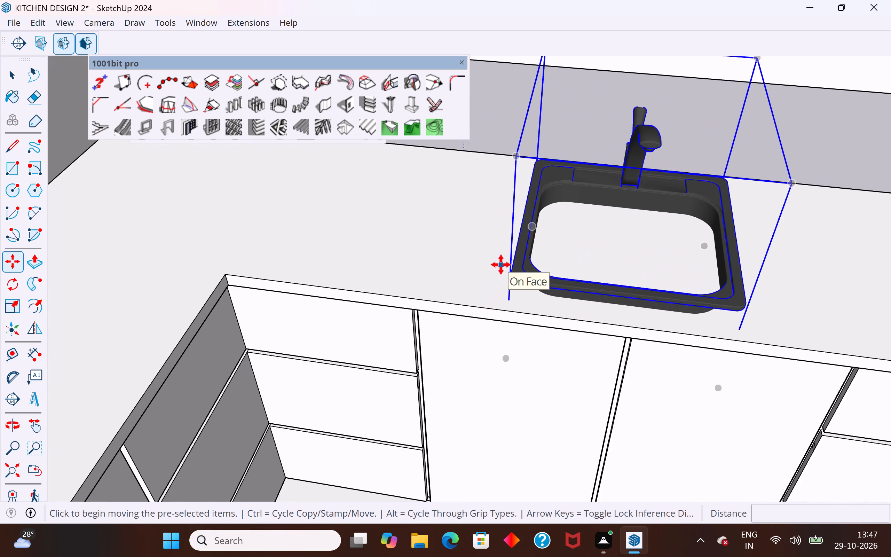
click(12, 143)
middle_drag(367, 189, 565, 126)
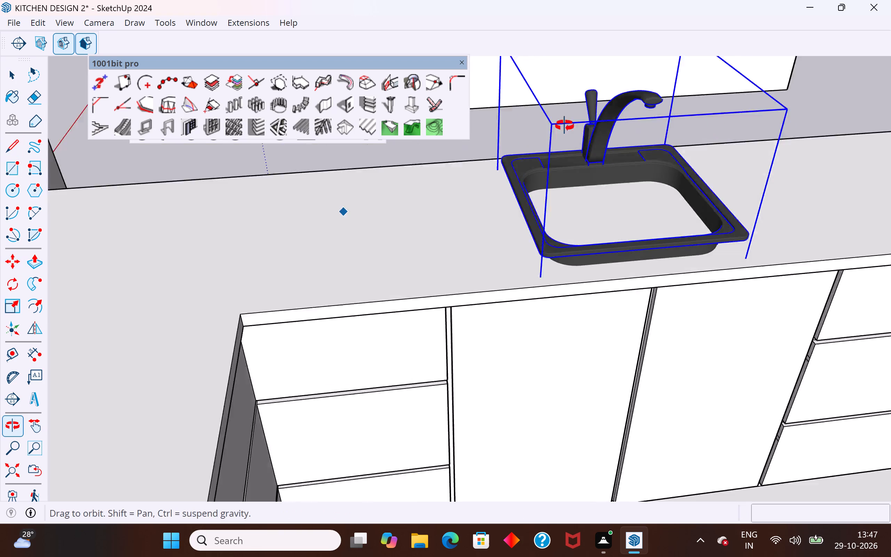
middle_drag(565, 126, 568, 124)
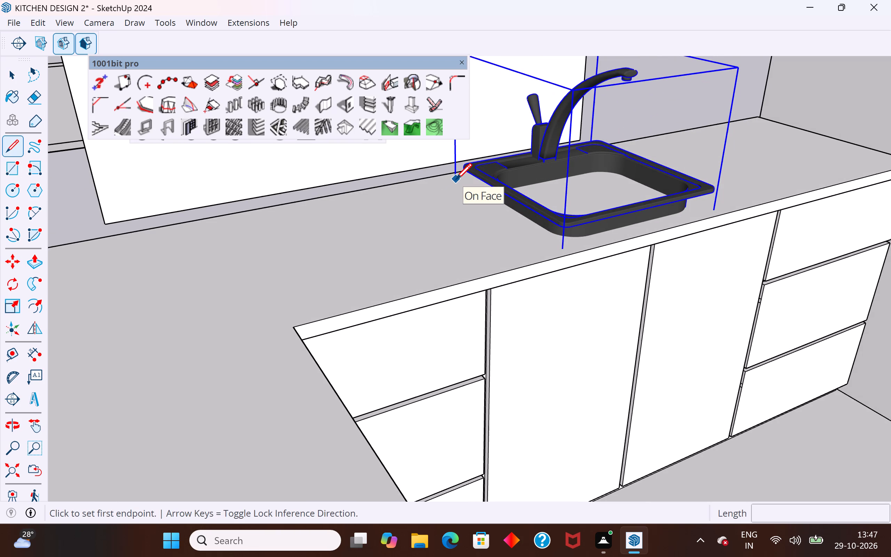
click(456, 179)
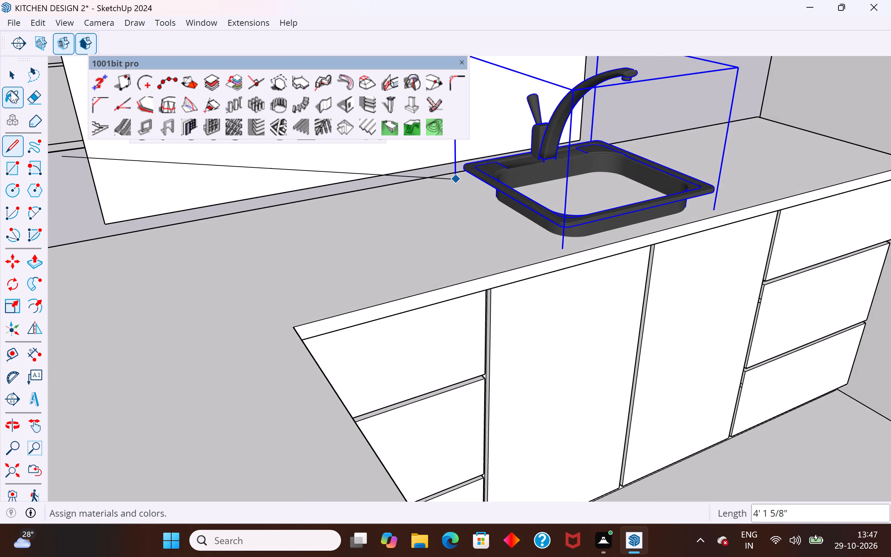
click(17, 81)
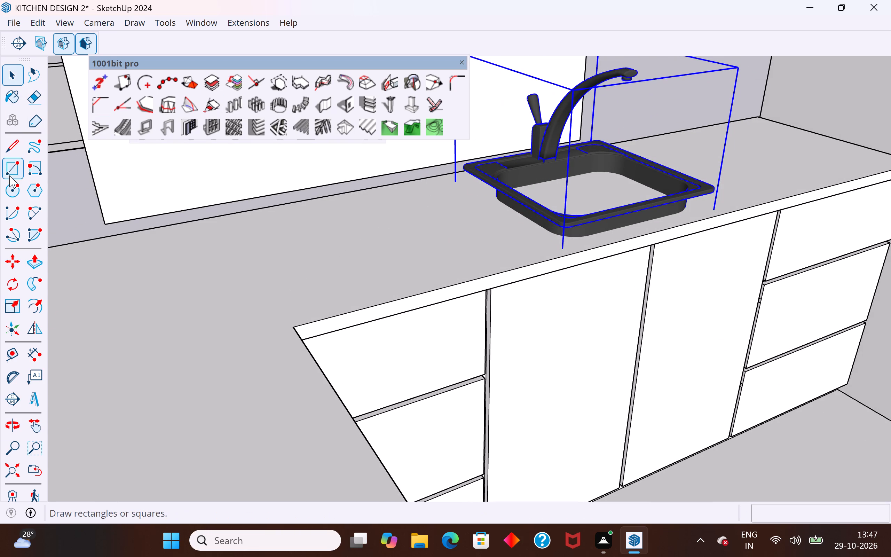
Draw a rectangle about 1' 7 1/8" by 1' 8 3/8" on the countertop around the sink's footprint.
click(9, 175)
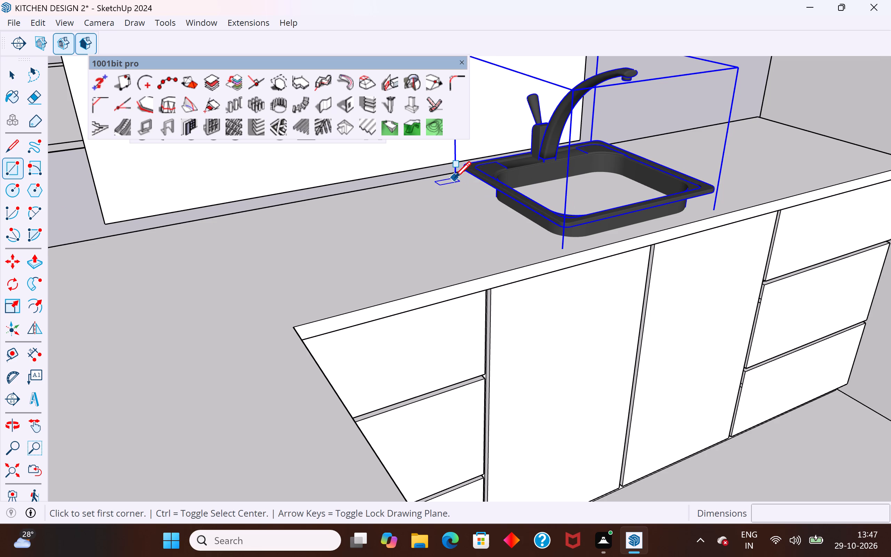
scroll(455, 178, up, 6)
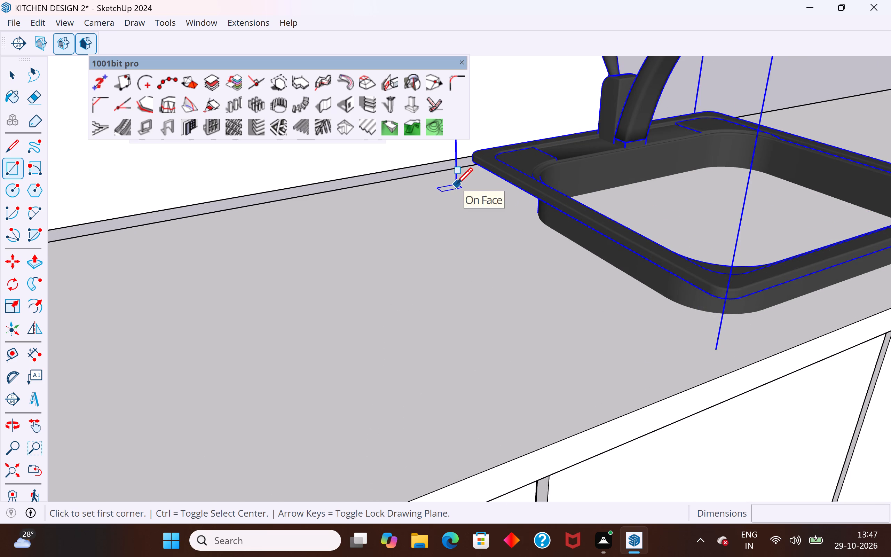
click(456, 184)
scroll(547, 312, down, 5)
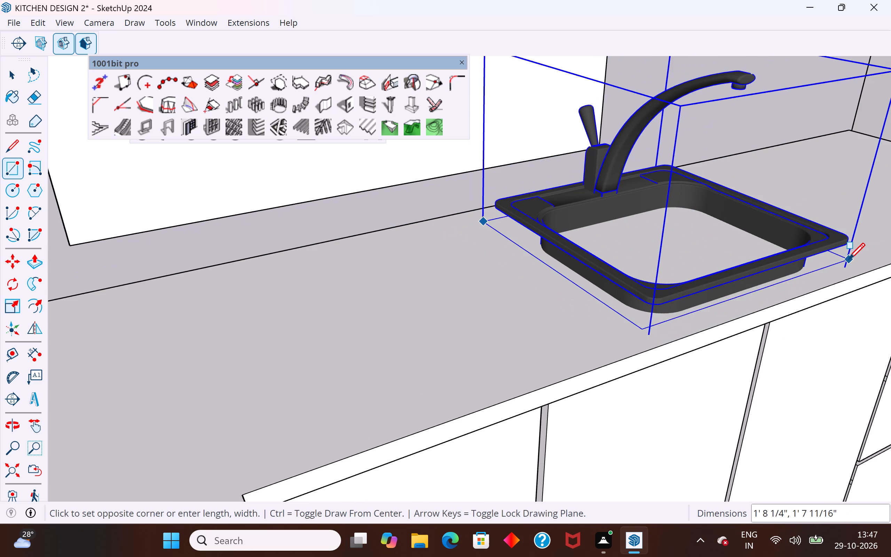
click(847, 266)
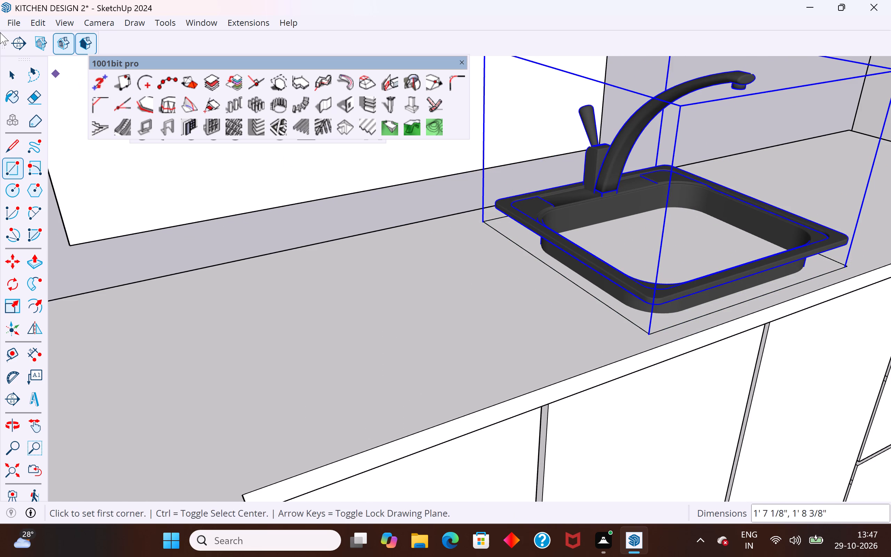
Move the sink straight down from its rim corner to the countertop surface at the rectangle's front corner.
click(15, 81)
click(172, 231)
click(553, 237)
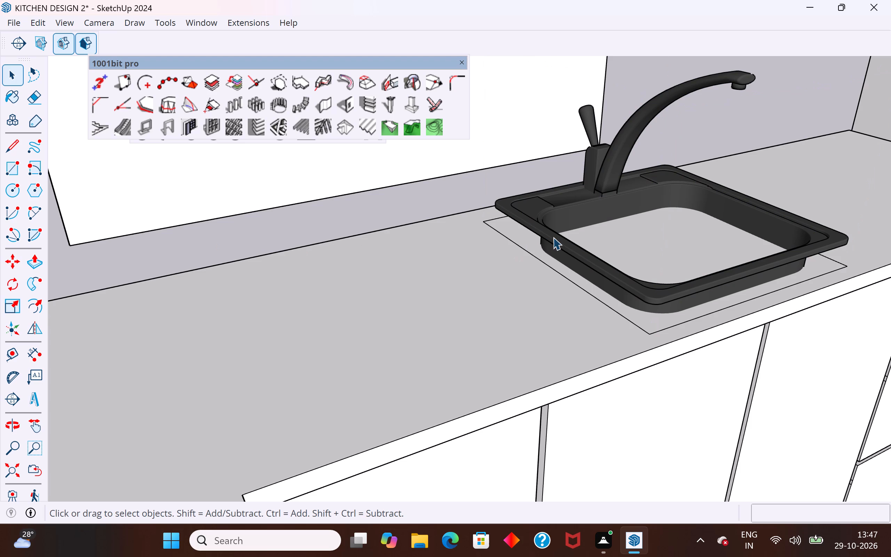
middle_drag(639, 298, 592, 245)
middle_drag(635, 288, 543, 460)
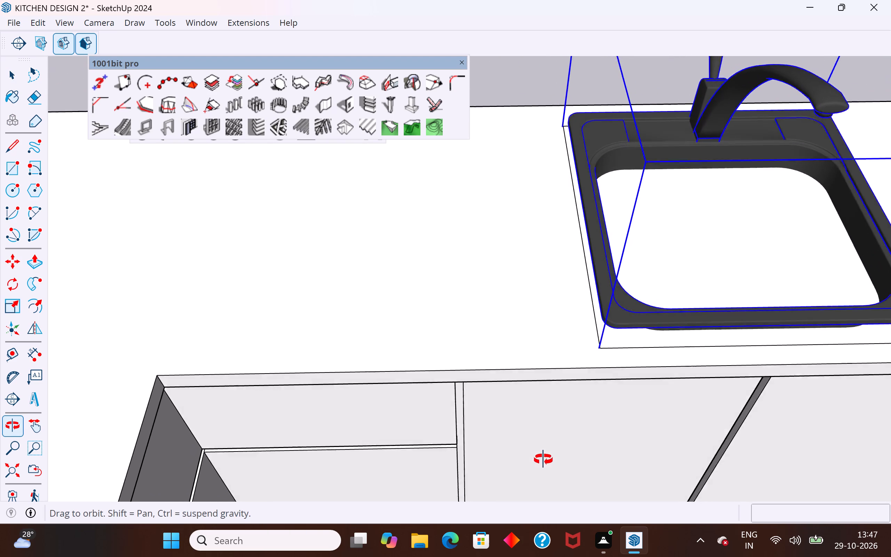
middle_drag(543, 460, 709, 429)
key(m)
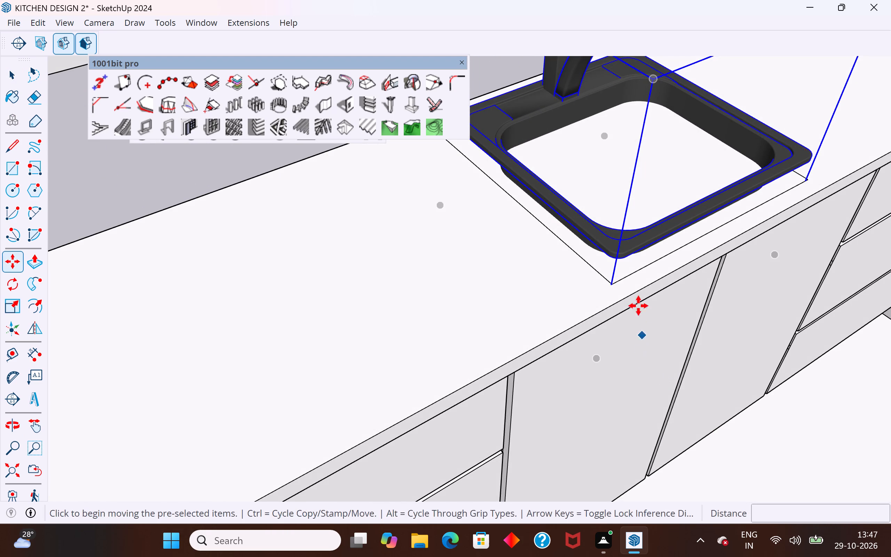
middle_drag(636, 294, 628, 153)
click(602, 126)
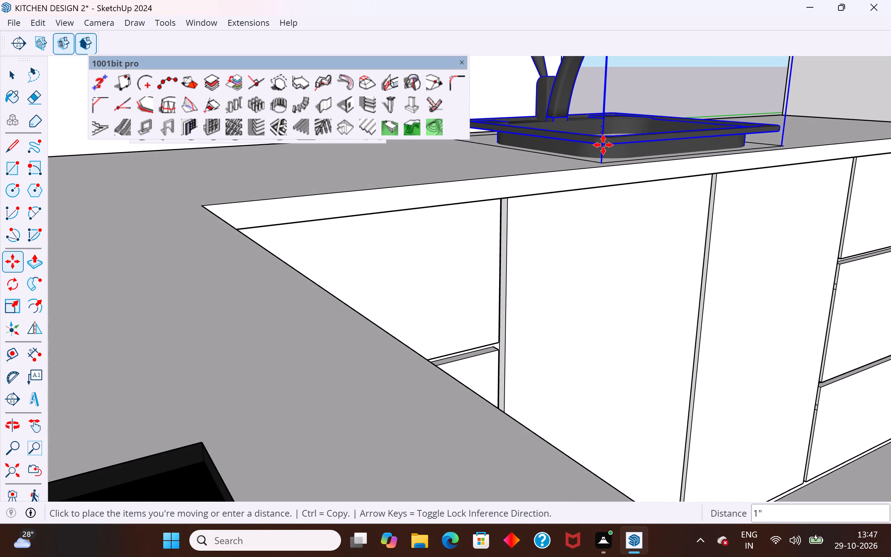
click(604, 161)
Examine how the lowered sink sits in the countertop relative to the rectangle outline.
middle_drag(646, 218, 495, 341)
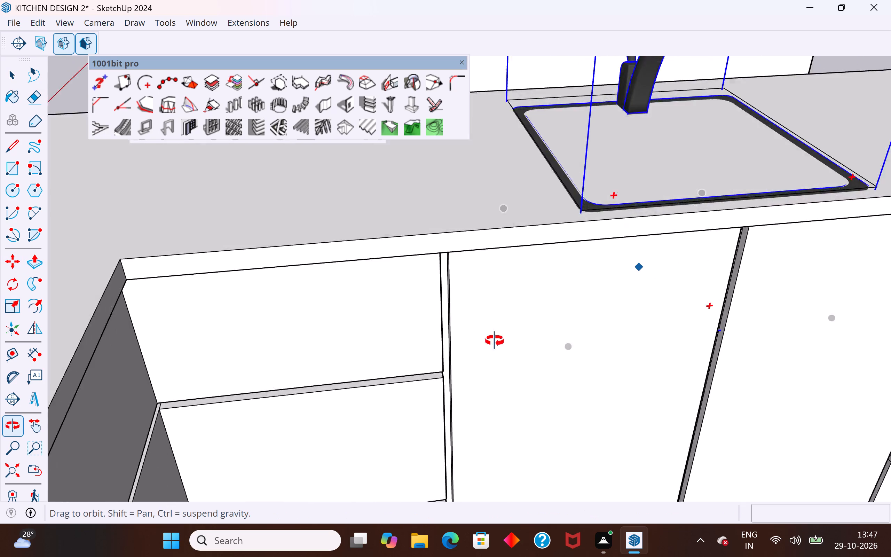
middle_drag(495, 341, 476, 402)
scroll(454, 254, down, 5)
middle_drag(487, 351, 834, 387)
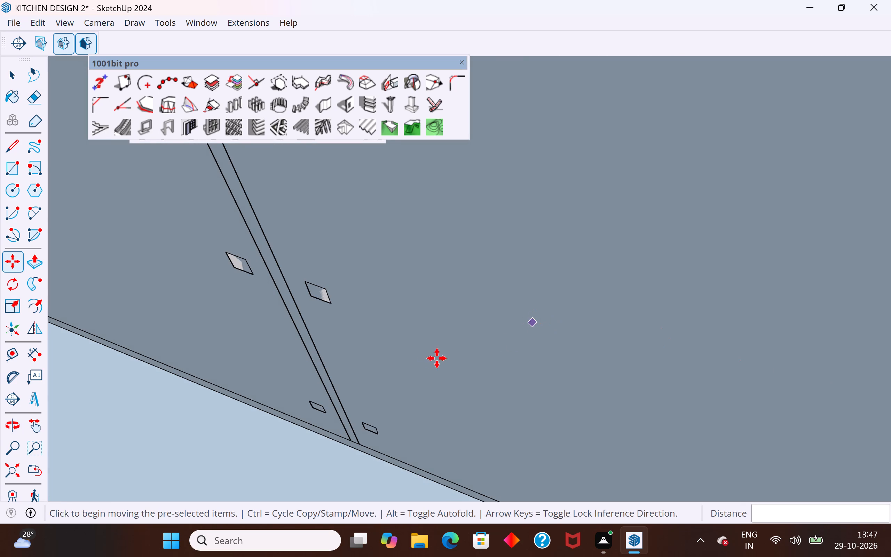
middle_drag(377, 356, 136, 298)
scroll(136, 298, down, 14)
scroll(456, 253, down, 20)
scroll(456, 253, down, 10)
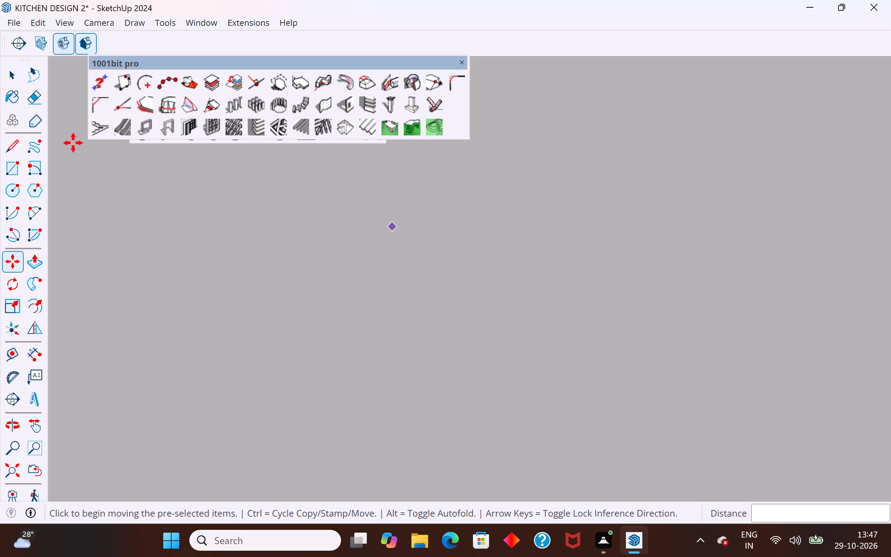
click(16, 70)
click(158, 284)
scroll(158, 285, down, 5)
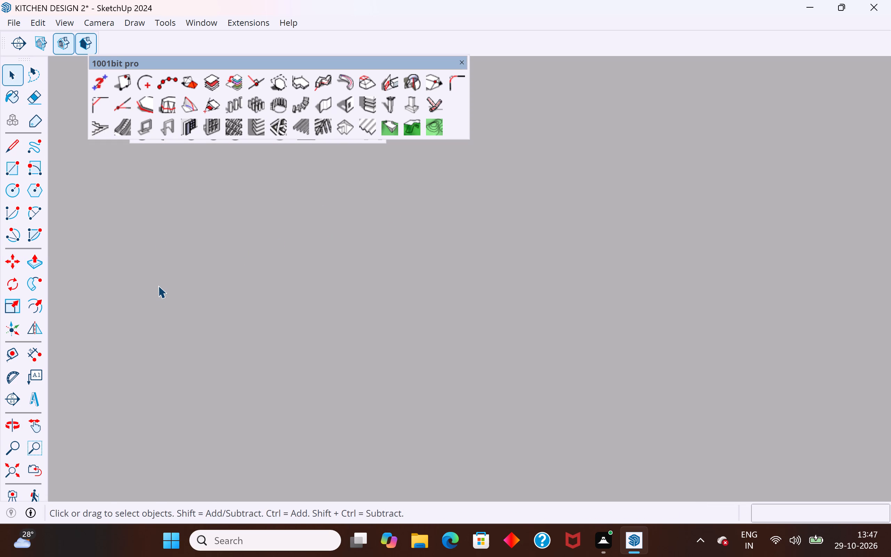
scroll(158, 285, down, 18)
click(16, 474)
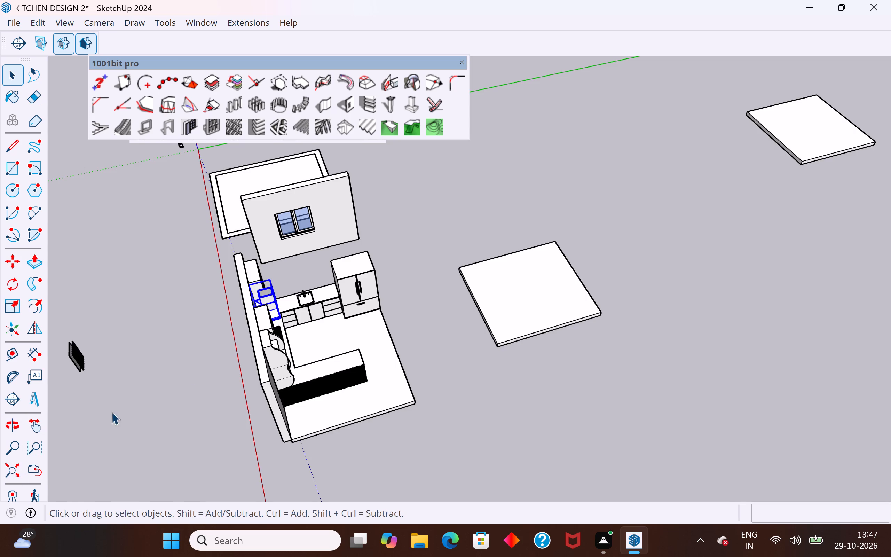
scroll(335, 320, up, 20)
scroll(335, 320, up, 3)
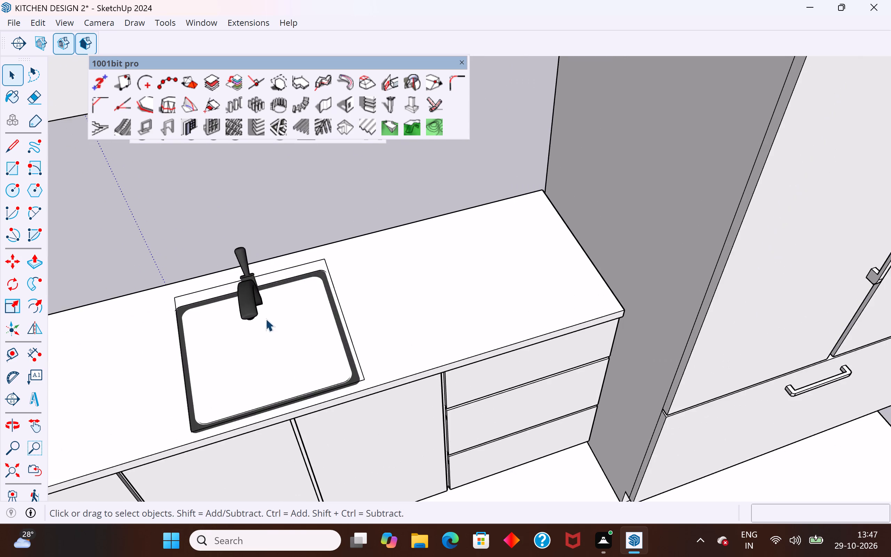
middle_drag(305, 318, 308, 317)
middle_drag(207, 330, 229, 315)
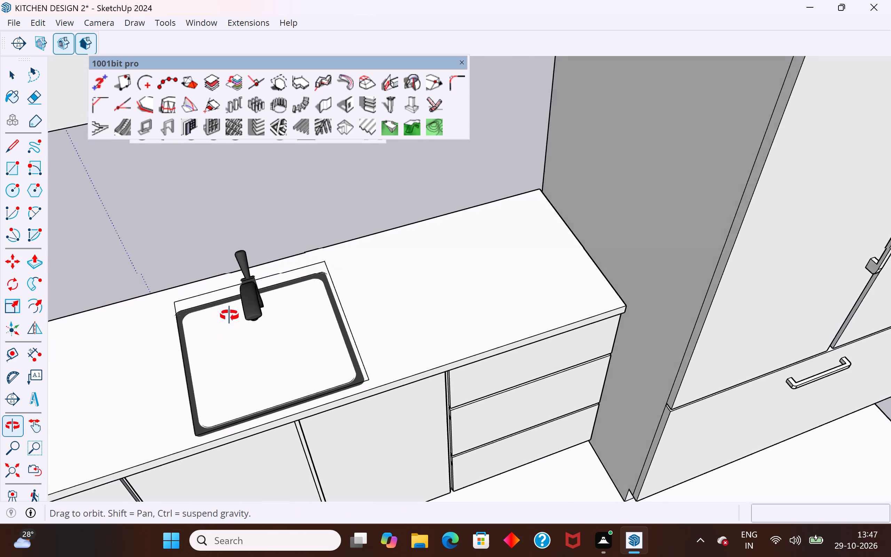
middle_drag(229, 315, 379, 229)
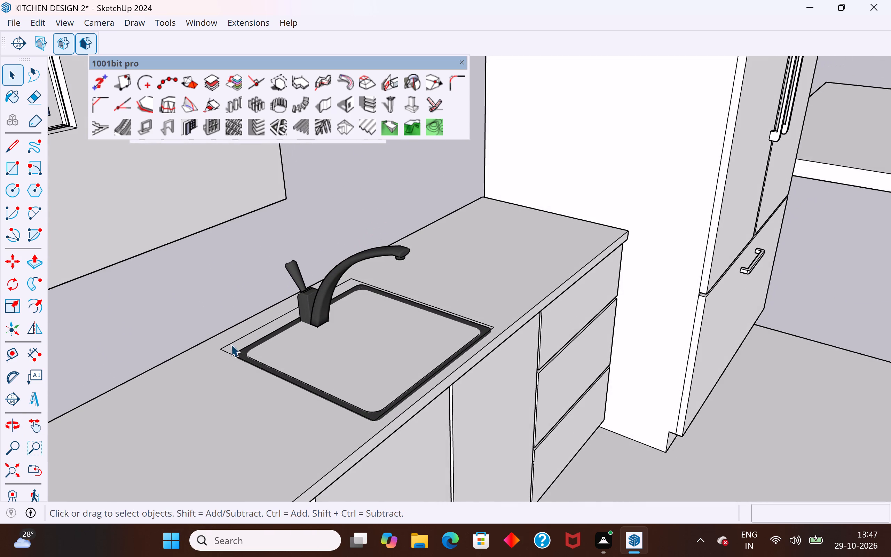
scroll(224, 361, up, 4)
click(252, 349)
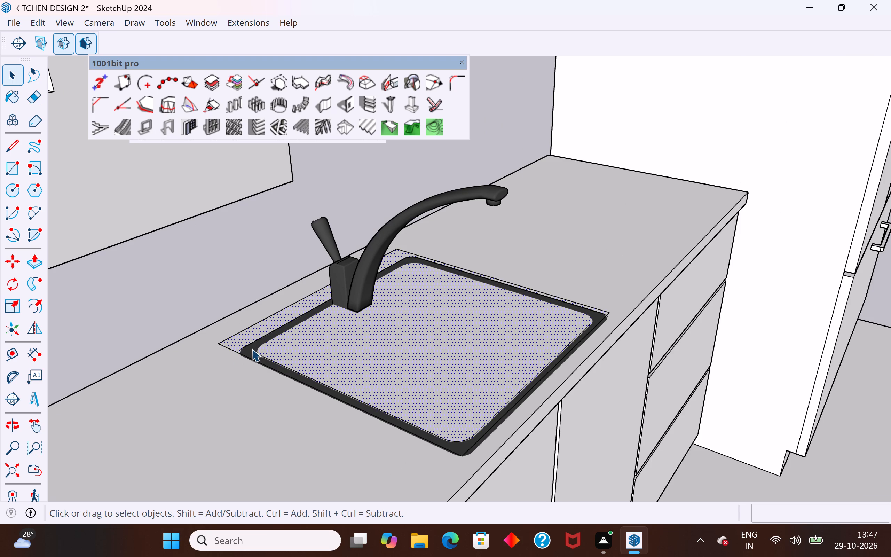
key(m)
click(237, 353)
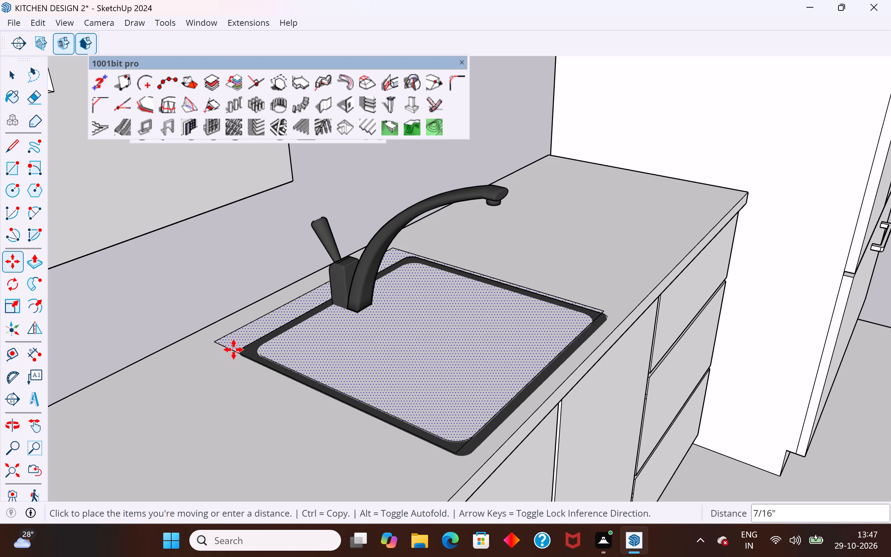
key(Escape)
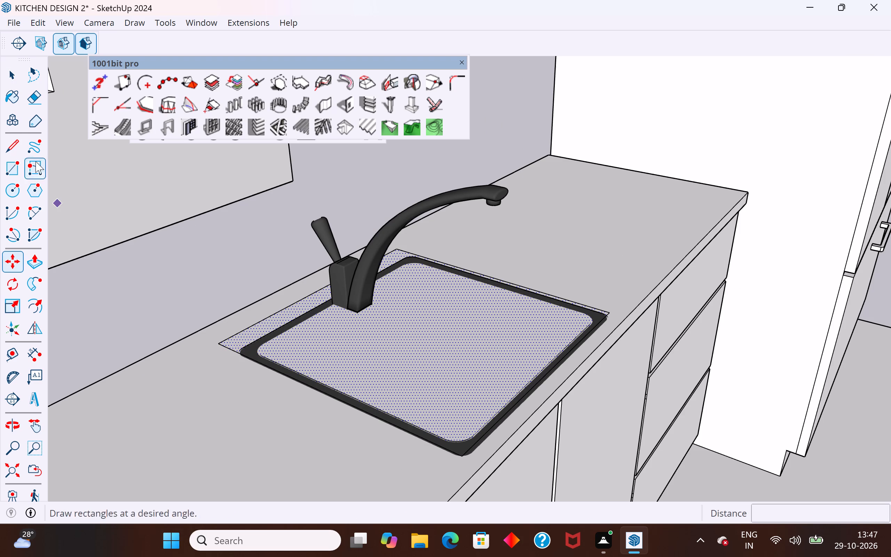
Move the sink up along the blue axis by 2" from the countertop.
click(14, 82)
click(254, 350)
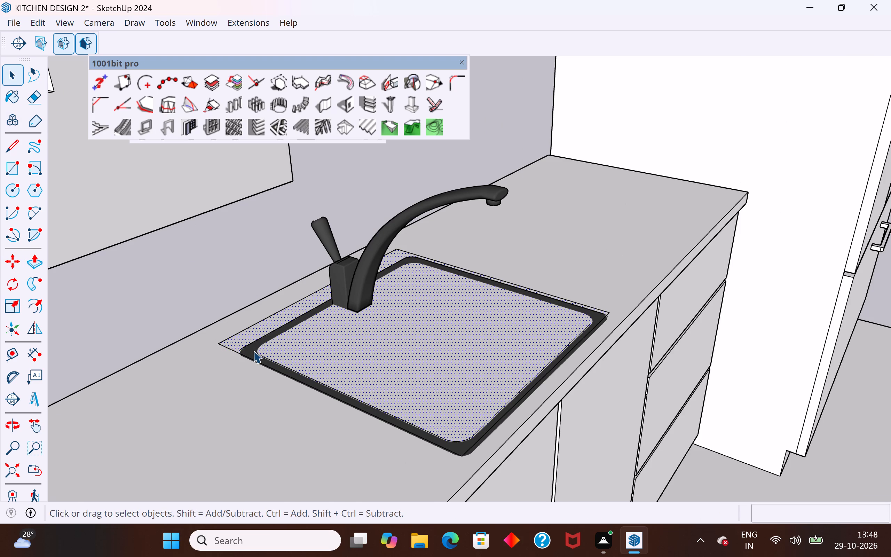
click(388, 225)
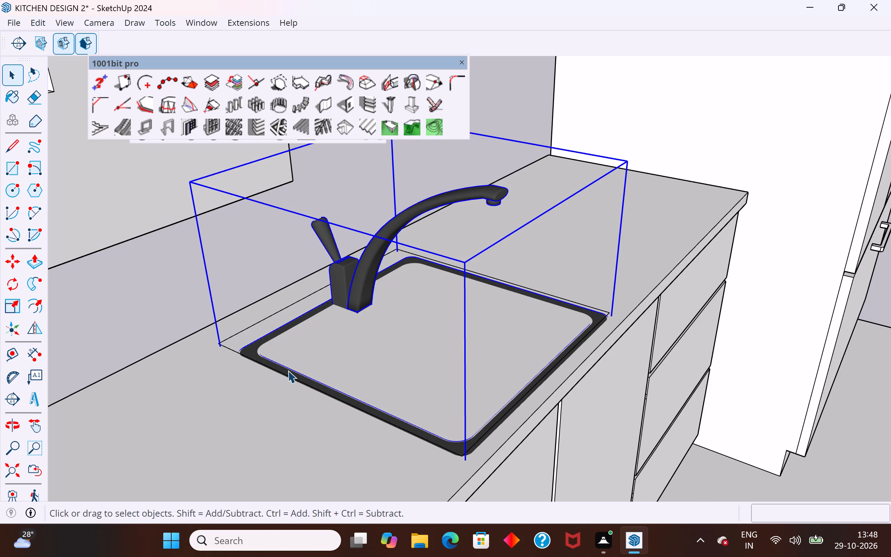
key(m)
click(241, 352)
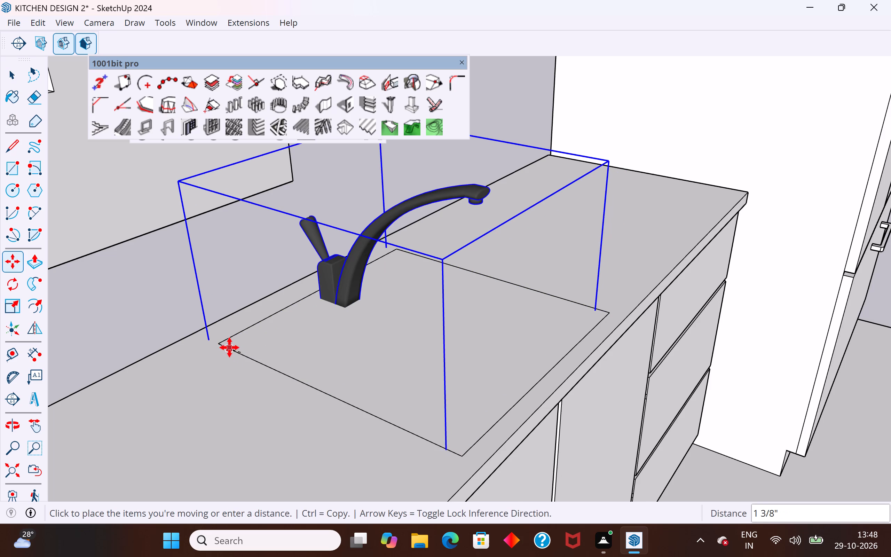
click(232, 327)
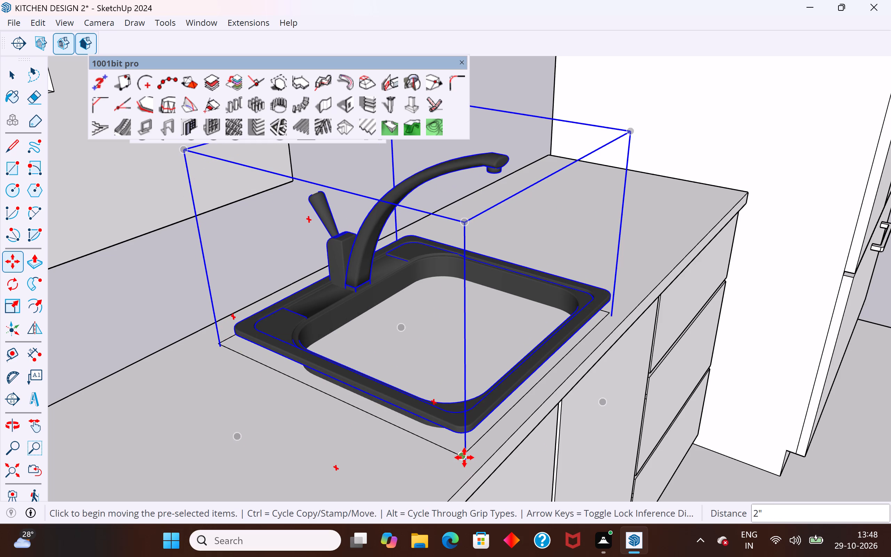
Move the sink about 1 3/16" along the rectangle's side edge toward the window wall.
scroll(467, 459, up, 5)
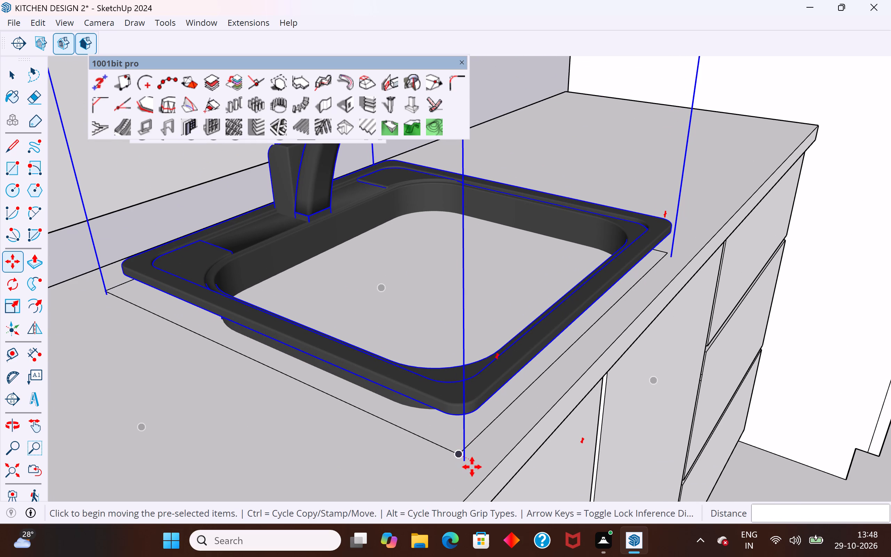
click(465, 456)
key(Escape)
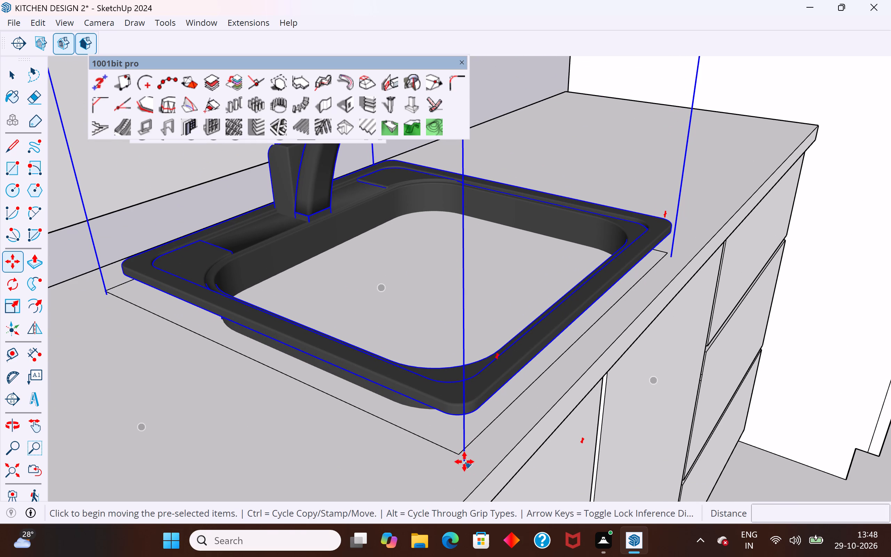
click(465, 461)
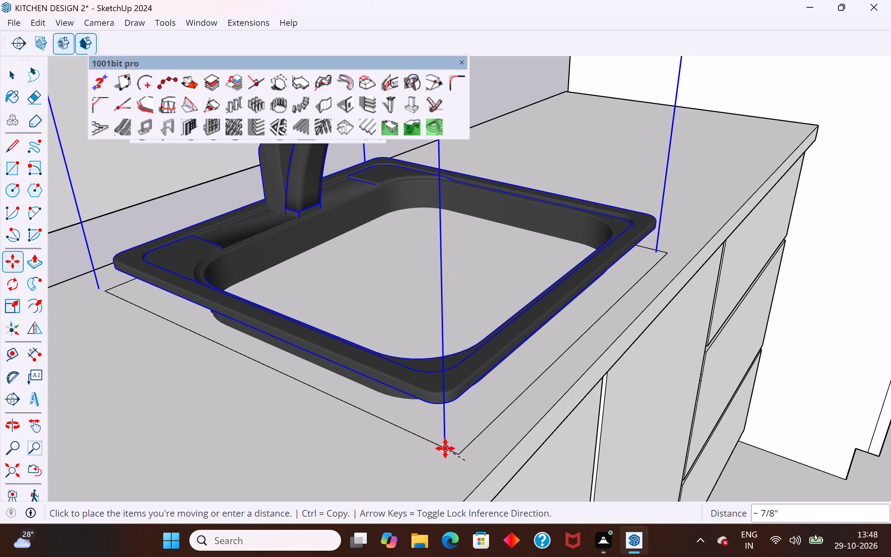
click(437, 447)
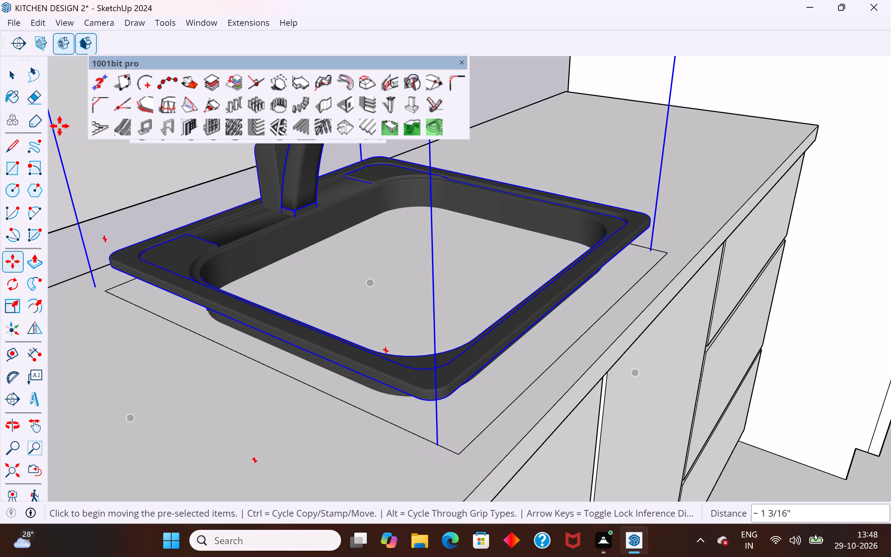
Lower the sink about 1 5/8" so the underside of its rim rests on the countertop.
click(9, 80)
click(78, 147)
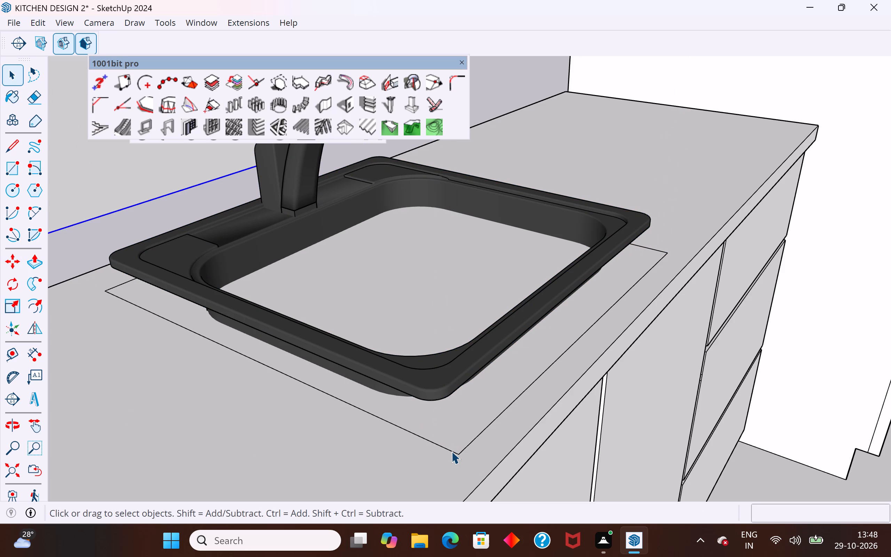
click(451, 451)
click(413, 385)
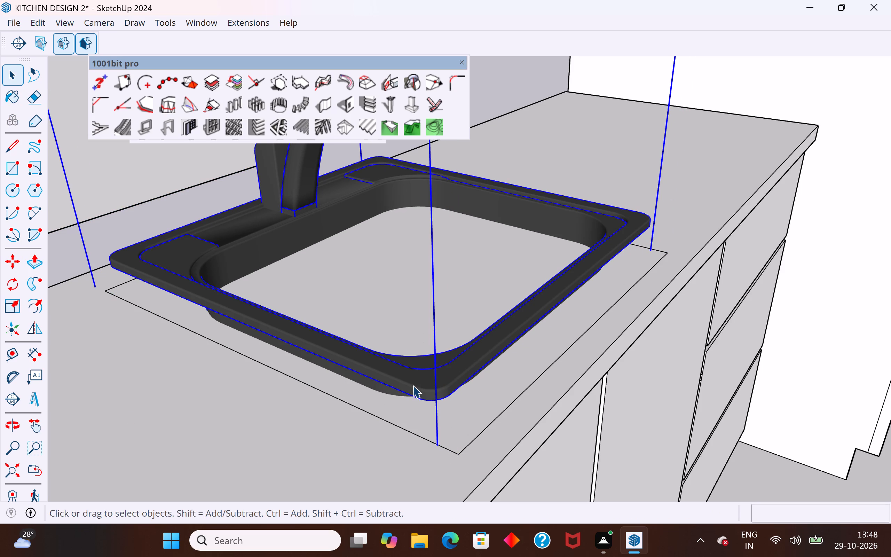
key(m)
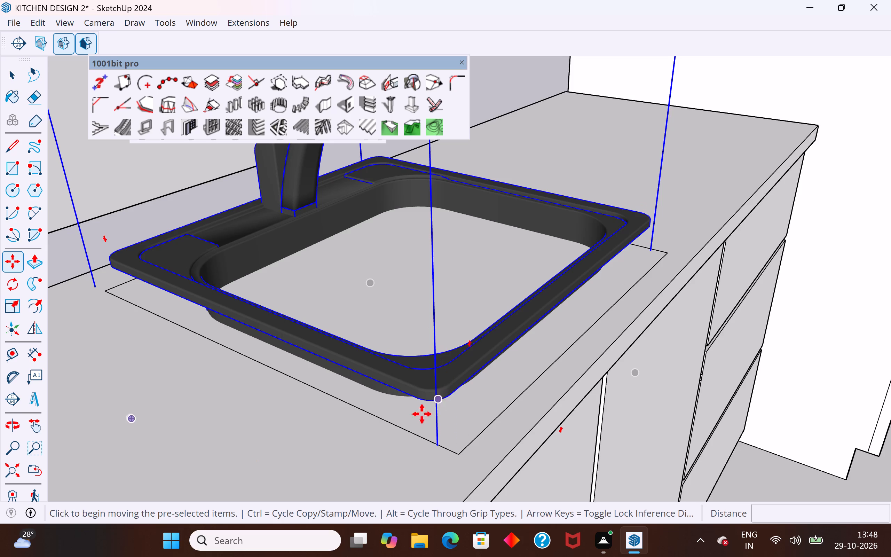
middle_drag(431, 405, 453, 331)
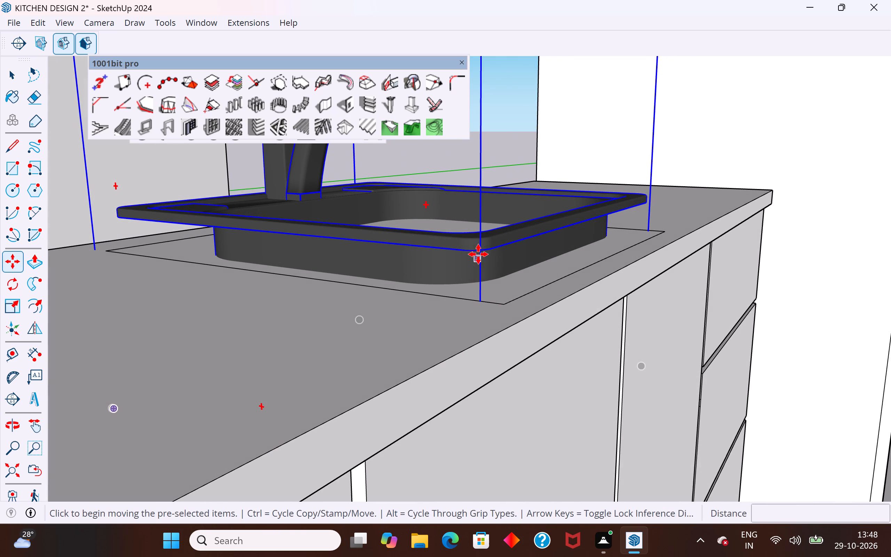
click(479, 254)
click(483, 300)
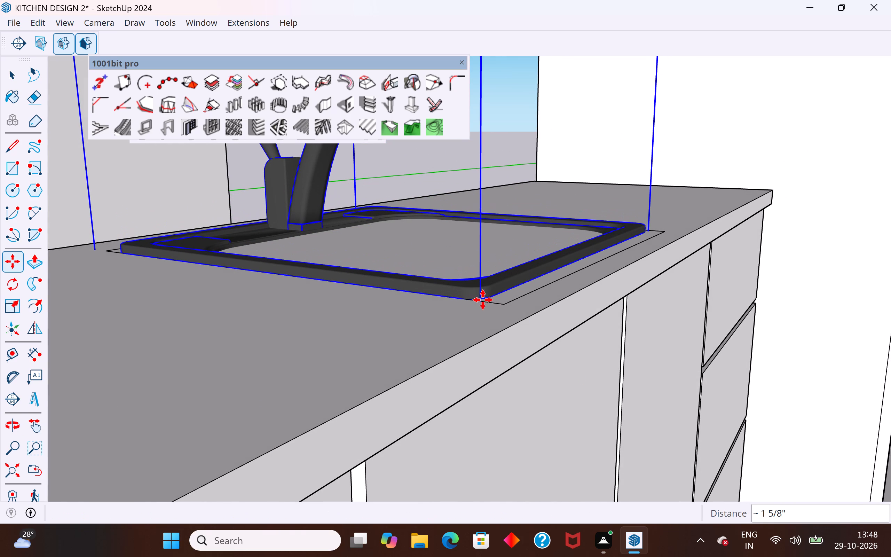
Delete the front edge and the cooktop-side edge of the rectangle outline around the sink.
click(13, 76)
click(89, 168)
scroll(174, 236, down, 6)
middle_drag(234, 274, 239, 355)
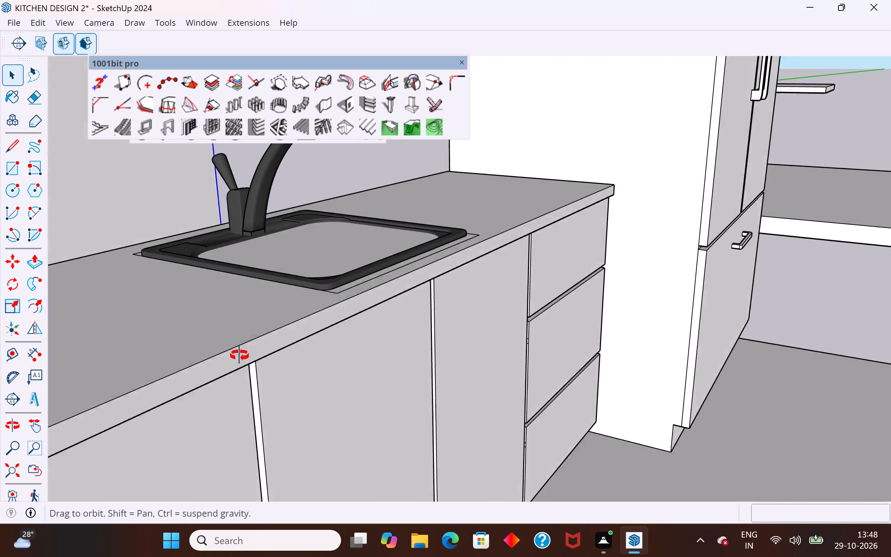
middle_drag(239, 355, 251, 427)
click(372, 390)
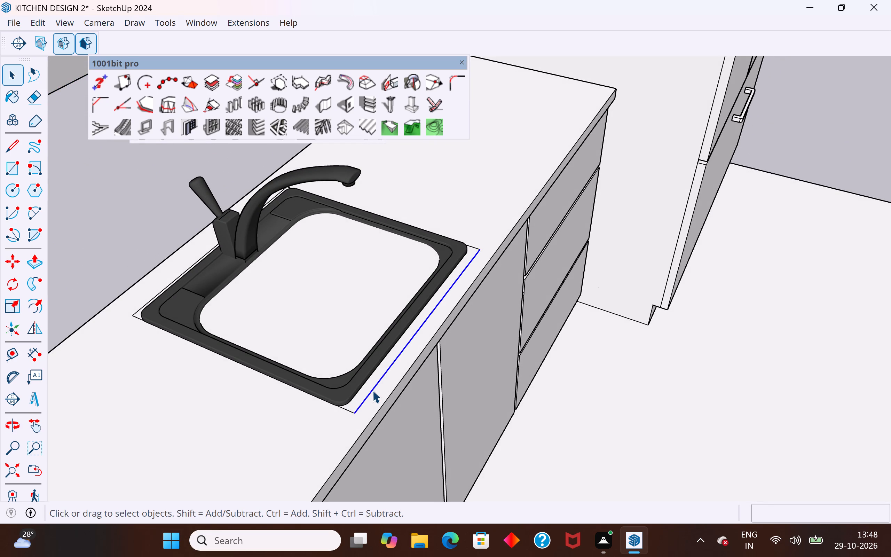
key(Delete)
middle_drag(363, 405, 419, 315)
scroll(430, 264, up, 4)
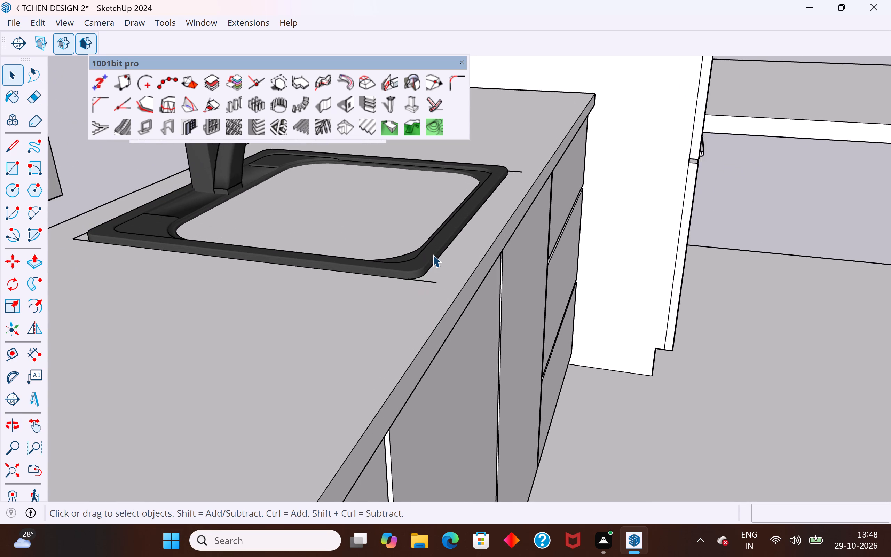
click(432, 285)
key(Delete)
Delete the refrigerator-side edge of the rectangle outline beside the sink.
scroll(617, 275, down, 4)
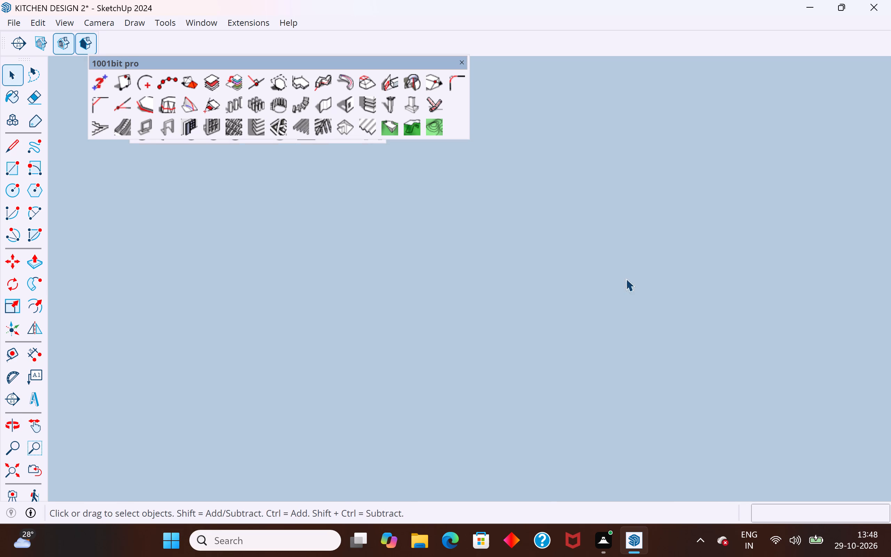
scroll(240, 343, down, 5)
click(17, 77)
scroll(303, 430, down, 6)
scroll(331, 376, down, 20)
scroll(331, 376, down, 3)
scroll(555, 308, down, 12)
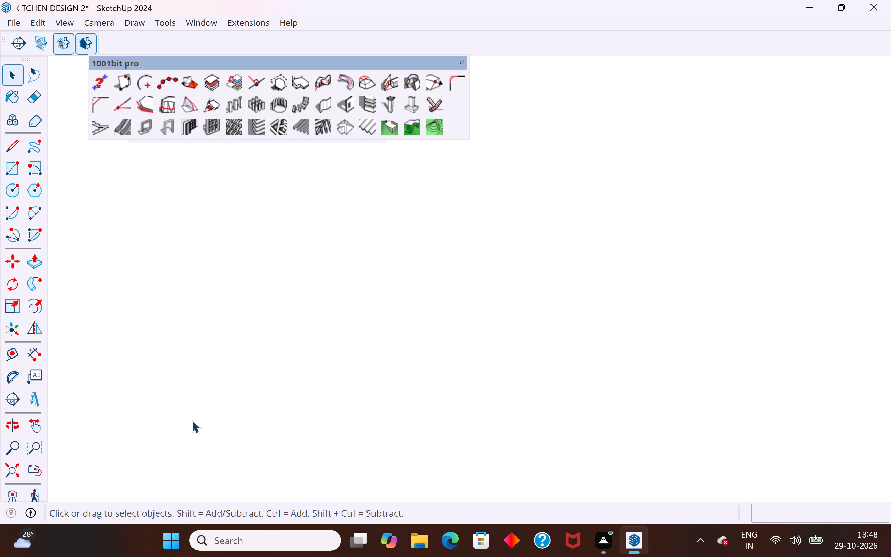
scroll(192, 420, down, 20)
scroll(192, 420, down, 2)
click(17, 464)
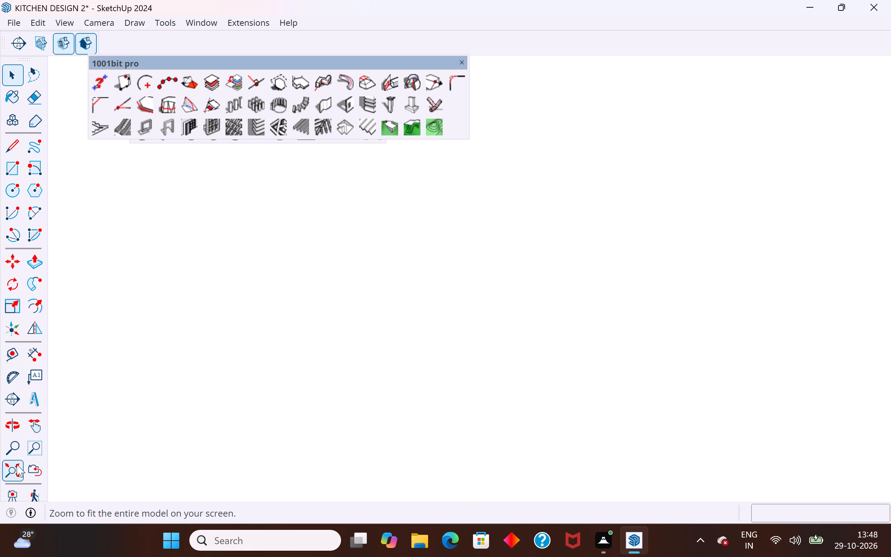
scroll(428, 342, down, 4)
middle_drag(673, 279, 207, 332)
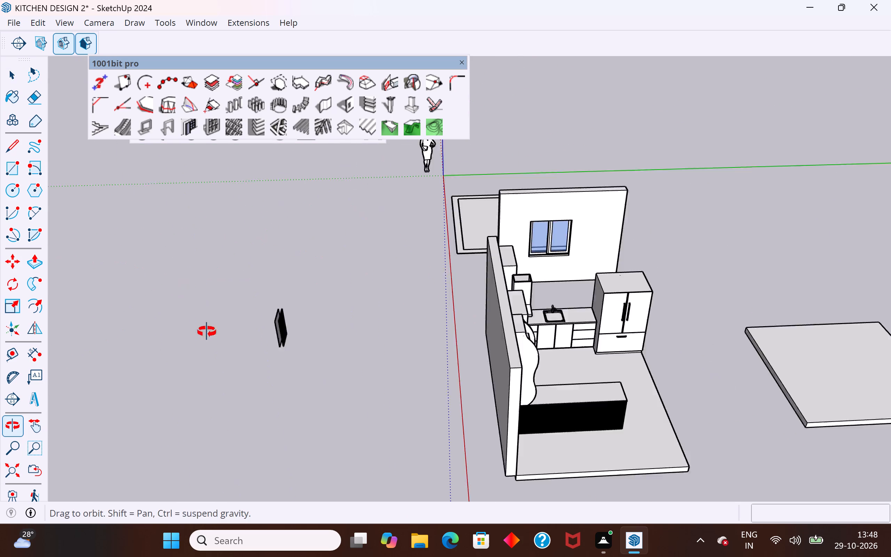
middle_drag(207, 332, 182, 332)
scroll(420, 344, up, 13)
middle_drag(643, 371, 736, 353)
scroll(721, 356, up, 1)
scroll(574, 331, up, 18)
click(586, 346)
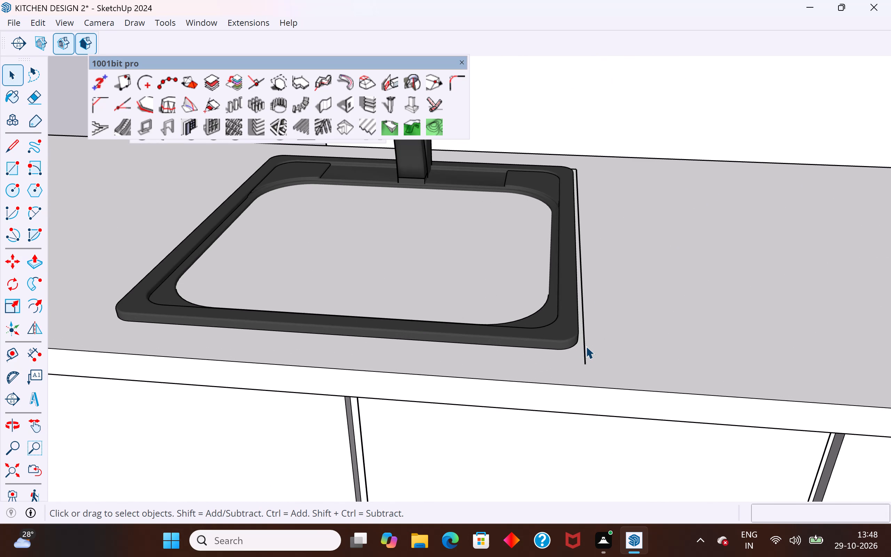
key(Delete)
Delete the remaining outline edge on the countertop behind the faucet, along the window wall.
scroll(649, 266, down, 5)
middle_drag(687, 260, 590, 325)
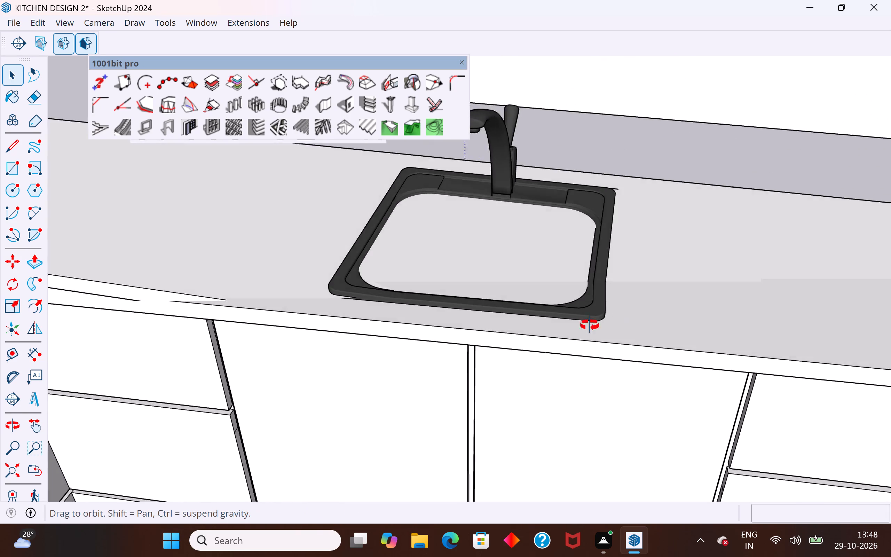
middle_drag(590, 325, 273, 382)
middle_drag(780, 355, 703, 259)
middle_drag(703, 259, 704, 287)
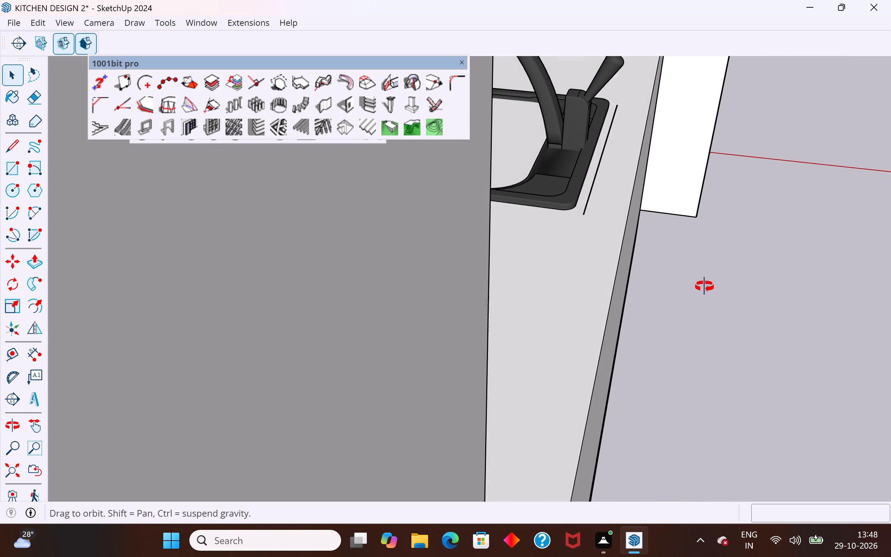
middle_drag(704, 287, 702, 293)
scroll(703, 293, up, 1)
click(564, 86)
key(Delete)
Examine the sink's seating on the countertop from above, the front and the cooktop side.
scroll(645, 335, down, 5)
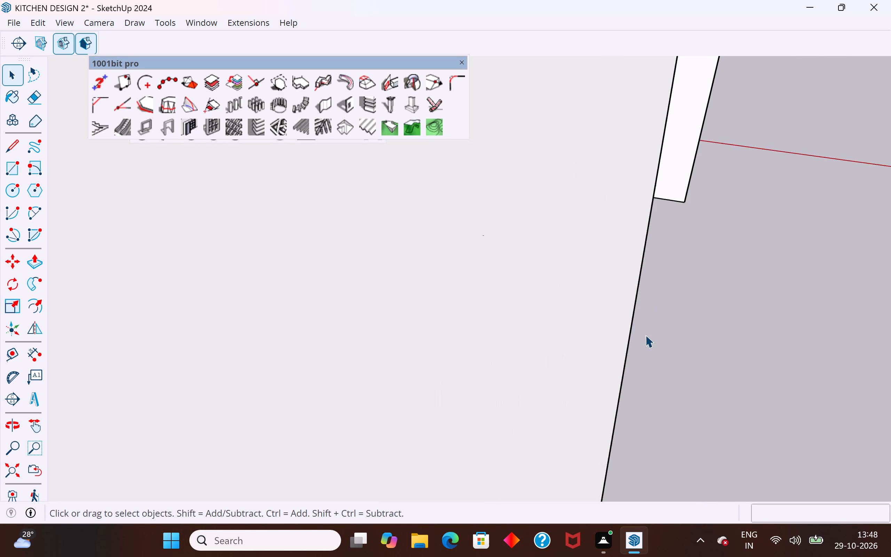
scroll(645, 335, down, 15)
middle_drag(480, 391, 842, 400)
scroll(596, 166, up, 4)
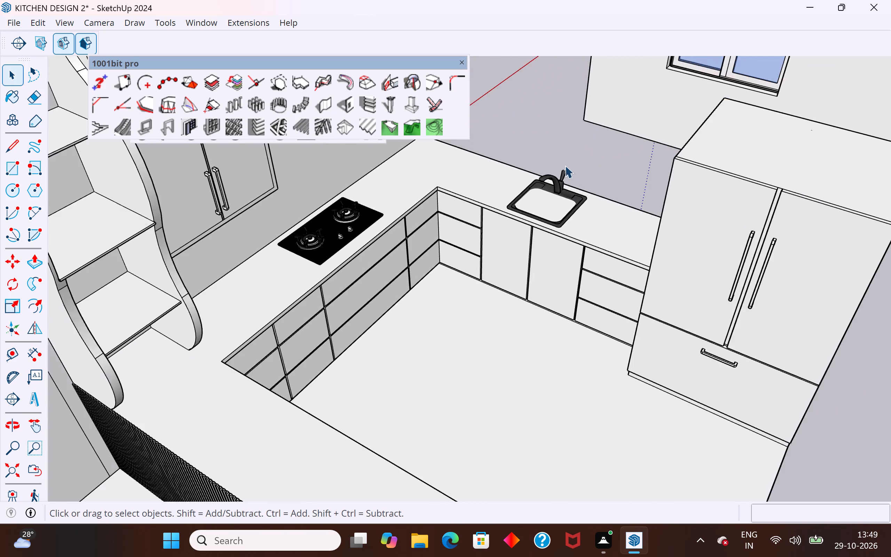
scroll(565, 165, up, 6)
middle_drag(540, 222, 671, 271)
scroll(542, 159, up, 3)
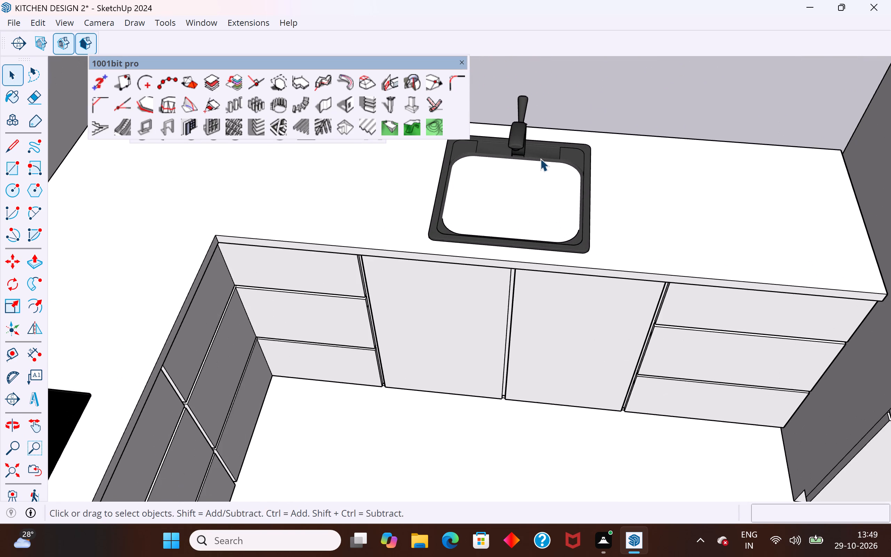
middle_drag(543, 173, 521, 358)
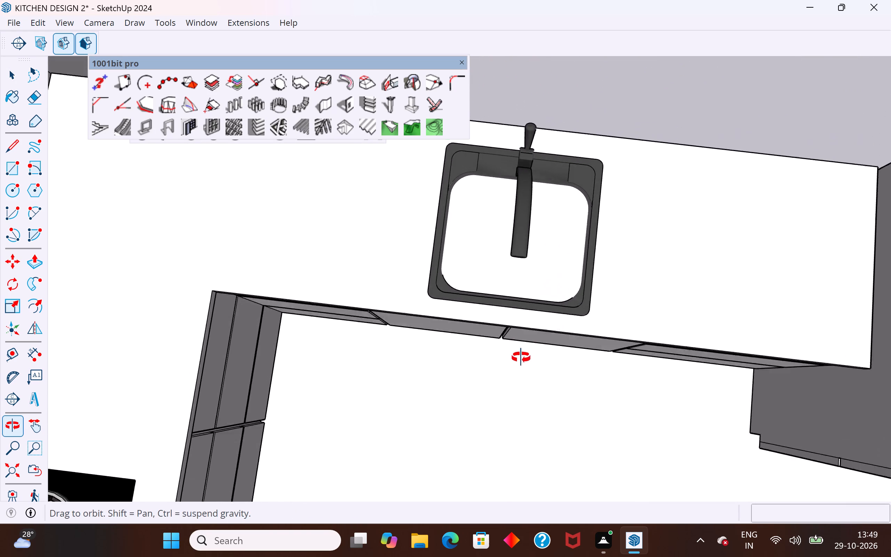
middle_drag(521, 358, 324, 296)
scroll(448, 197, up, 1)
middle_drag(459, 199, 619, 81)
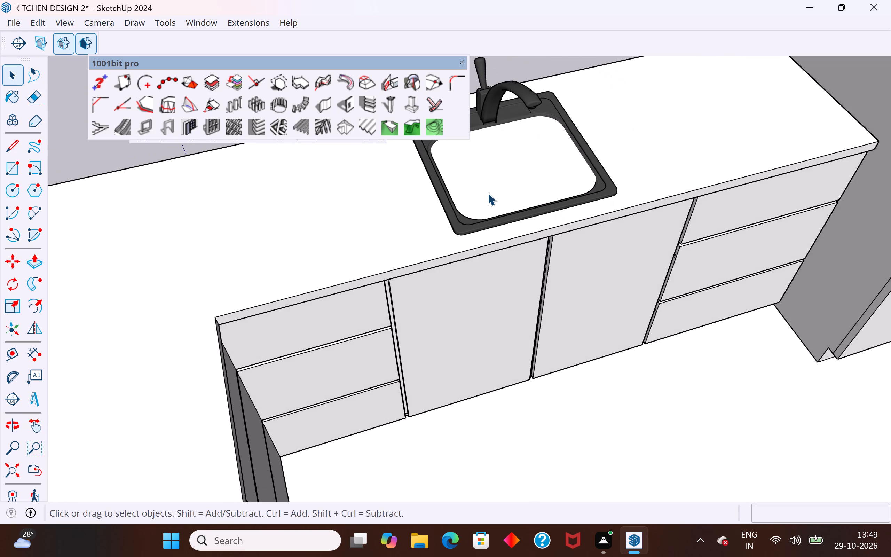
middle_drag(490, 197, 570, 223)
scroll(575, 238, up, 1)
scroll(561, 293, down, 4)
scroll(561, 295, up, 4)
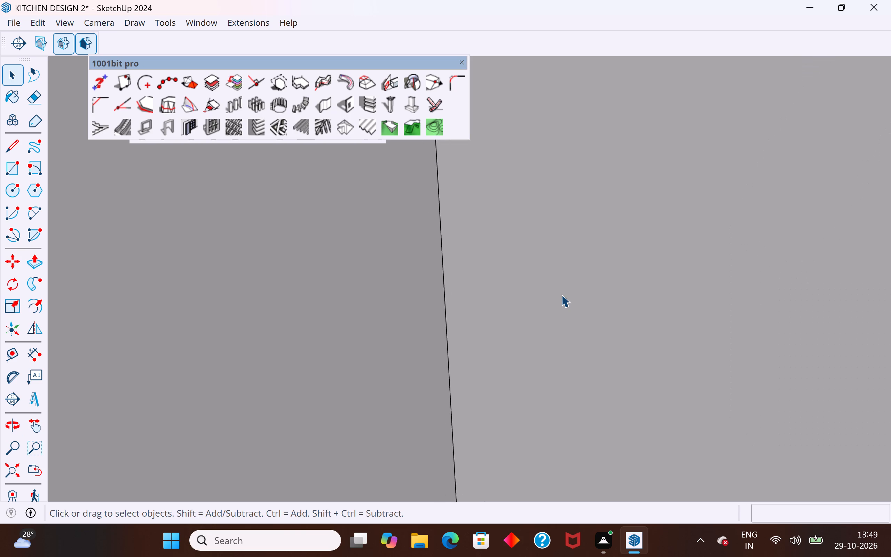
scroll(561, 295, up, 17)
middle_drag(631, 291, 496, 274)
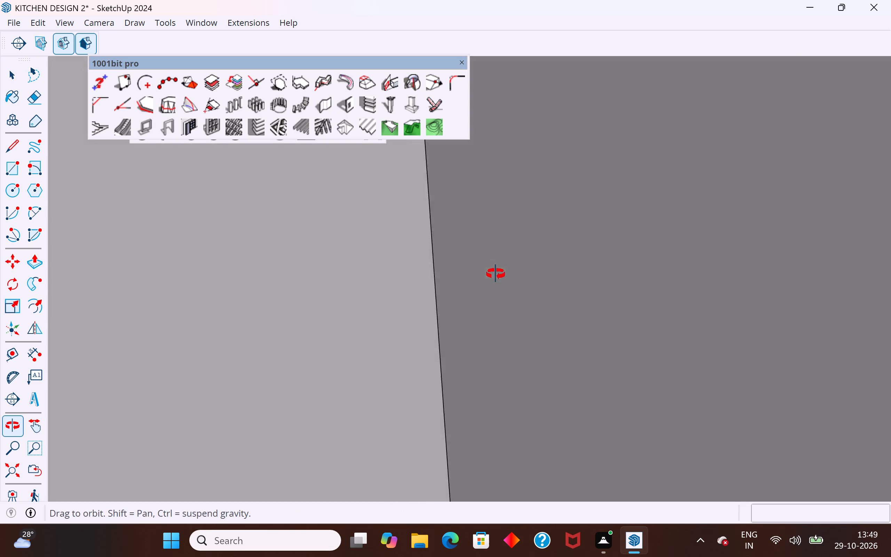
middle_drag(496, 274, 320, 245)
scroll(320, 245, up, 1)
scroll(320, 245, down, 20)
scroll(320, 245, down, 4)
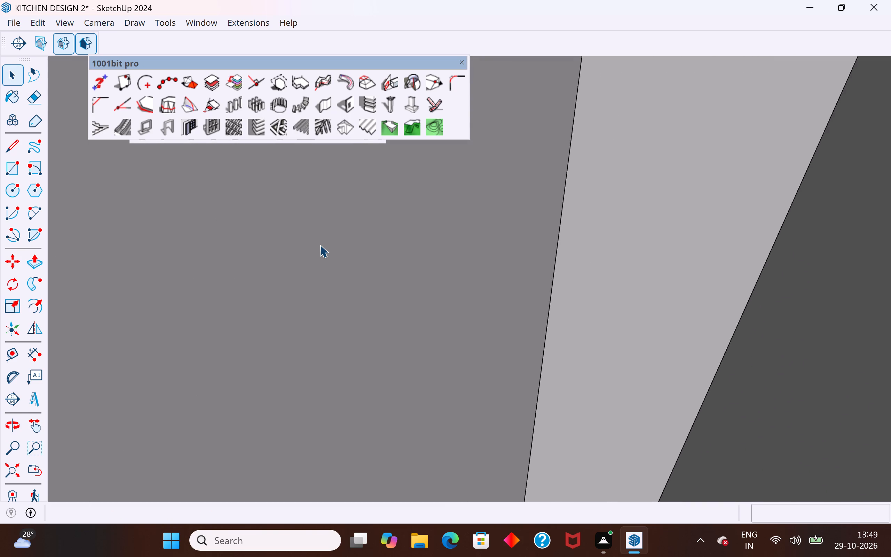
scroll(320, 245, down, 20)
scroll(320, 245, down, 19)
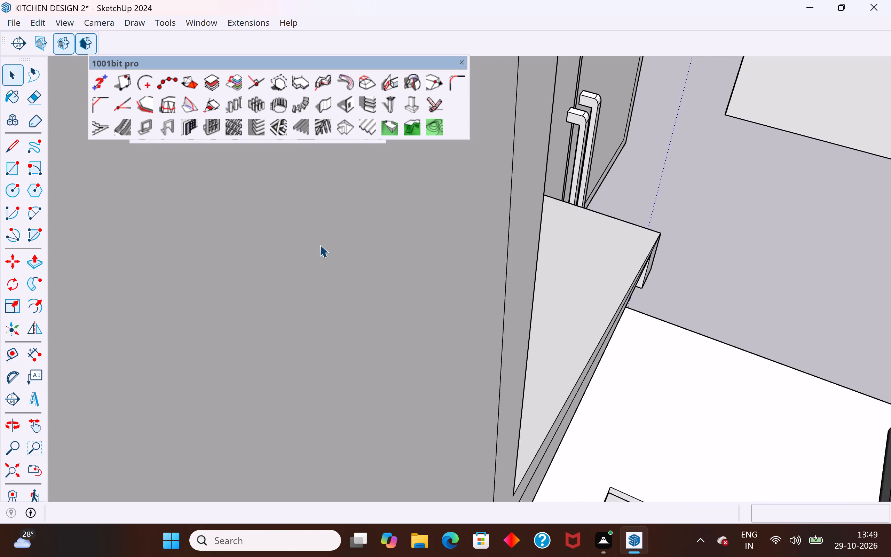
scroll(320, 245, down, 20)
scroll(320, 245, down, 9)
scroll(626, 135, down, 4)
middle_drag(623, 298, 686, 298)
scroll(682, 299, up, 9)
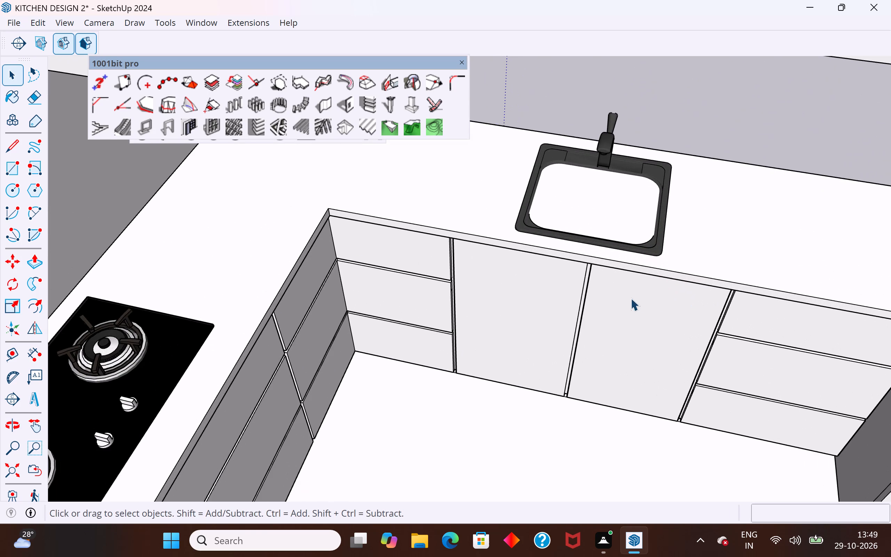
middle_drag(726, 306, 818, 314)
scroll(507, 194, up, 2)
middle_drag(518, 180, 606, 182)
scroll(521, 182, up, 1)
middle_drag(477, 186, 424, 176)
scroll(510, 148, up, 1)
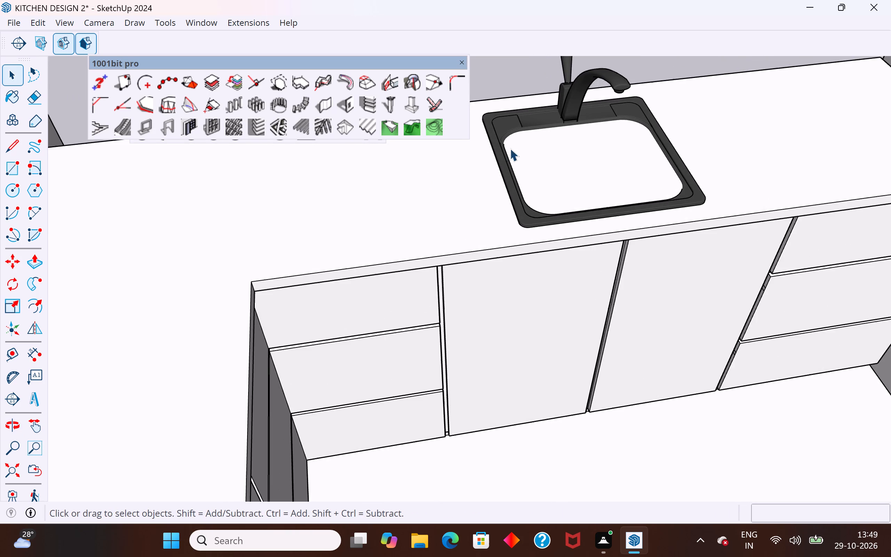
scroll(459, 351, down, 3)
scroll(575, 154, up, 2)
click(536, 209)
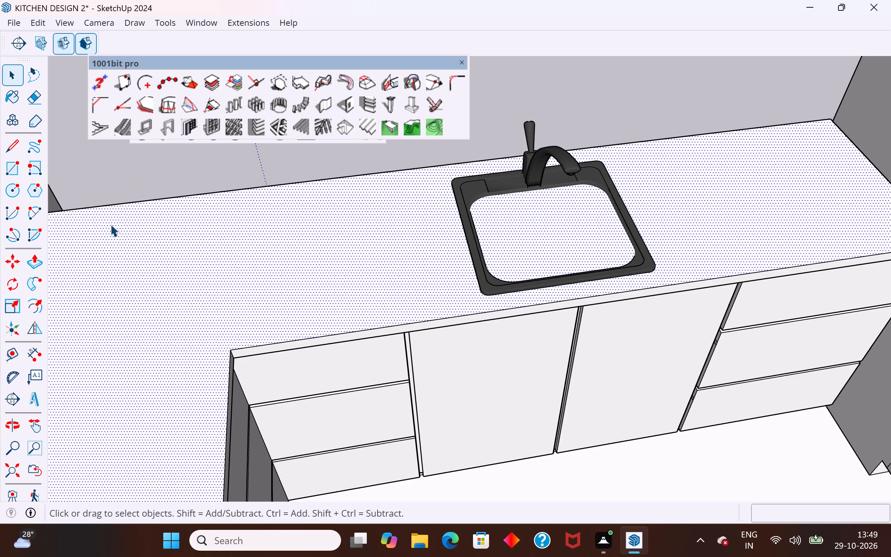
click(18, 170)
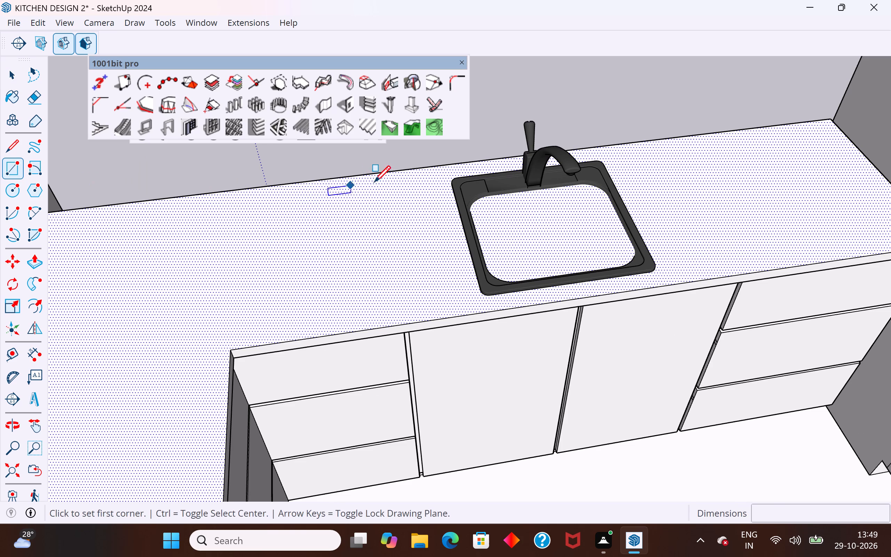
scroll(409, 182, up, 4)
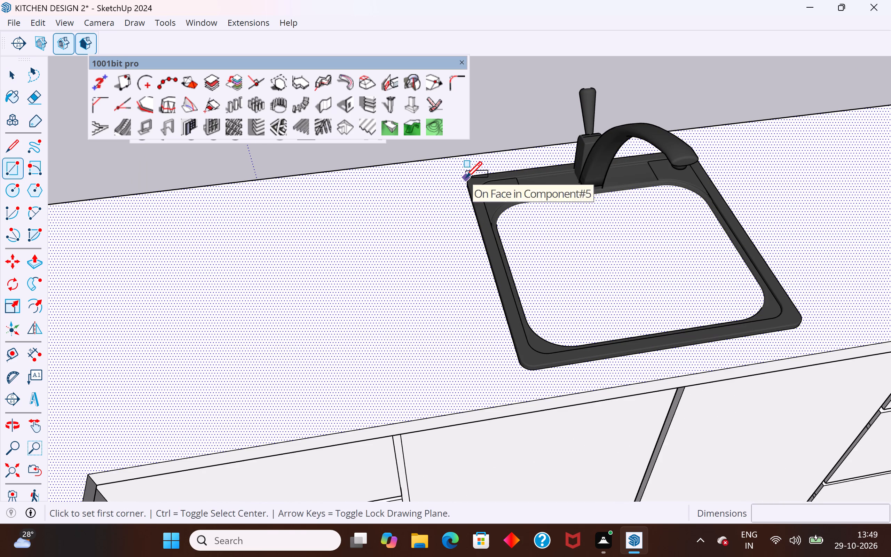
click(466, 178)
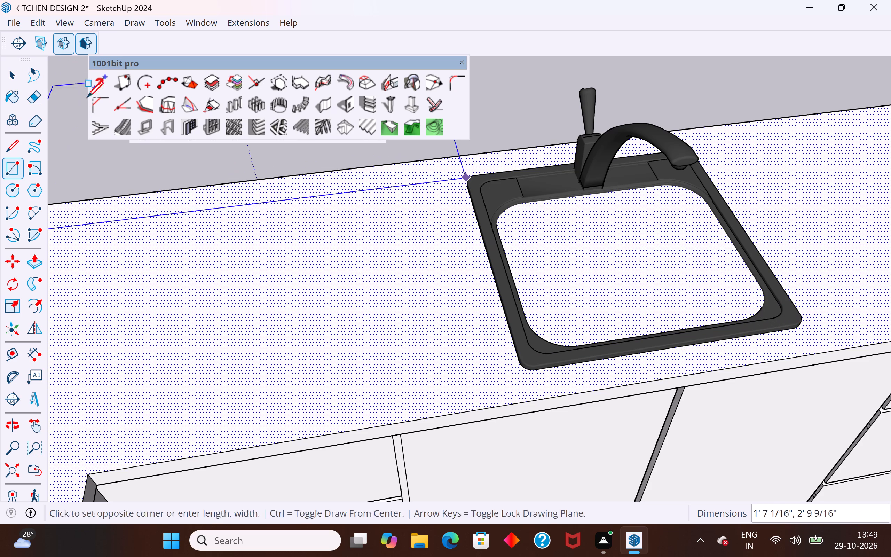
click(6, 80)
Draw lines on the countertop along the sink rim's cooktop side and front edge, each about 1' 6" long.
click(6, 147)
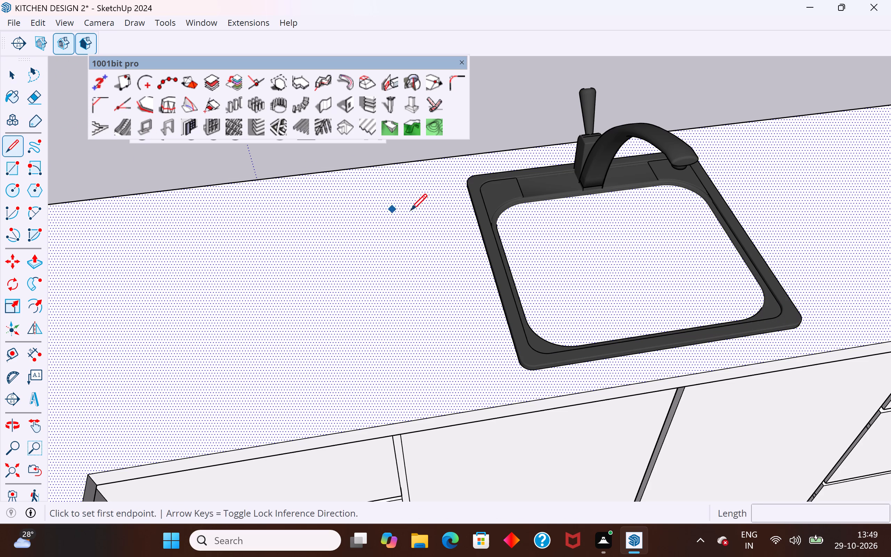
scroll(482, 201, up, 3)
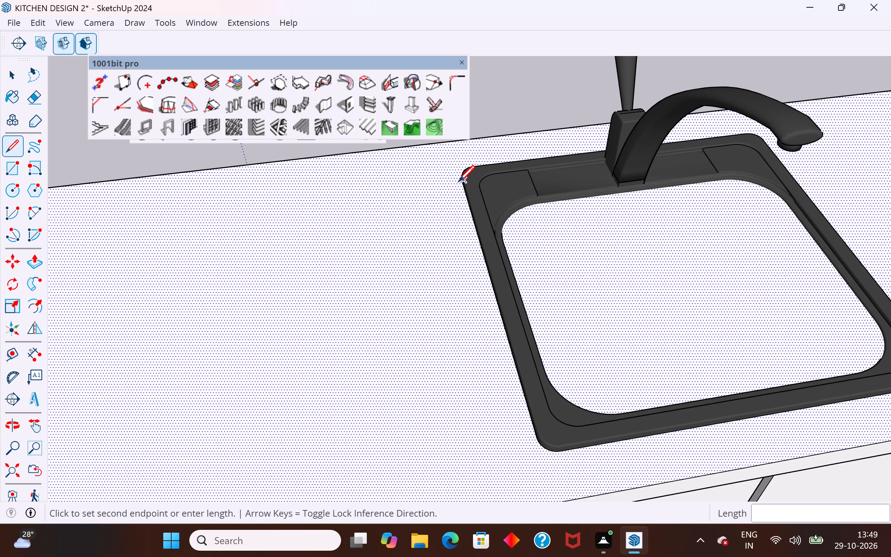
click(458, 181)
key(Escape)
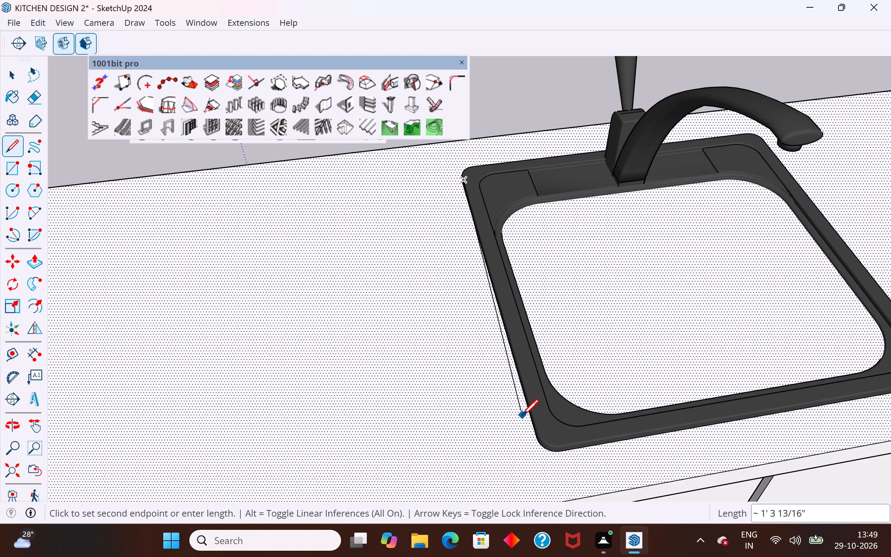
middle_drag(486, 323, 635, 215)
scroll(393, 262, up, 9)
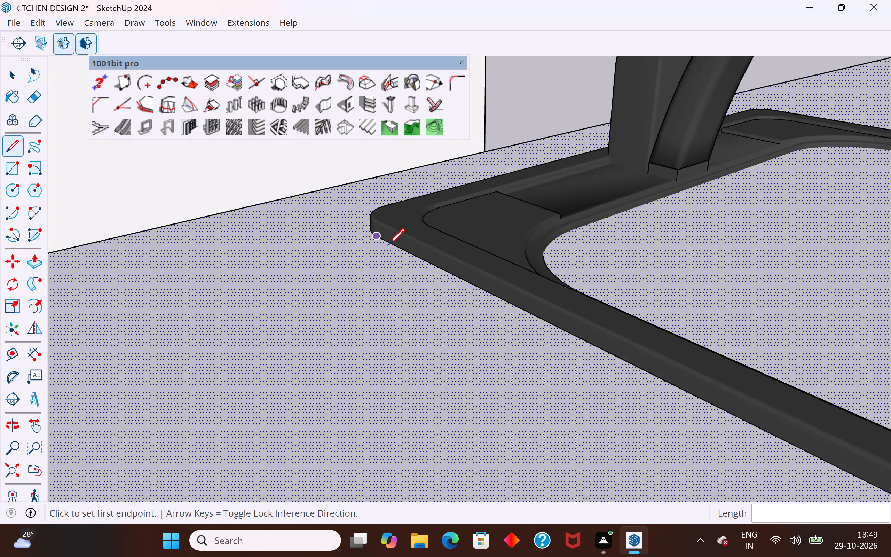
scroll(388, 244, up, 5)
click(373, 232)
scroll(373, 232, down, 13)
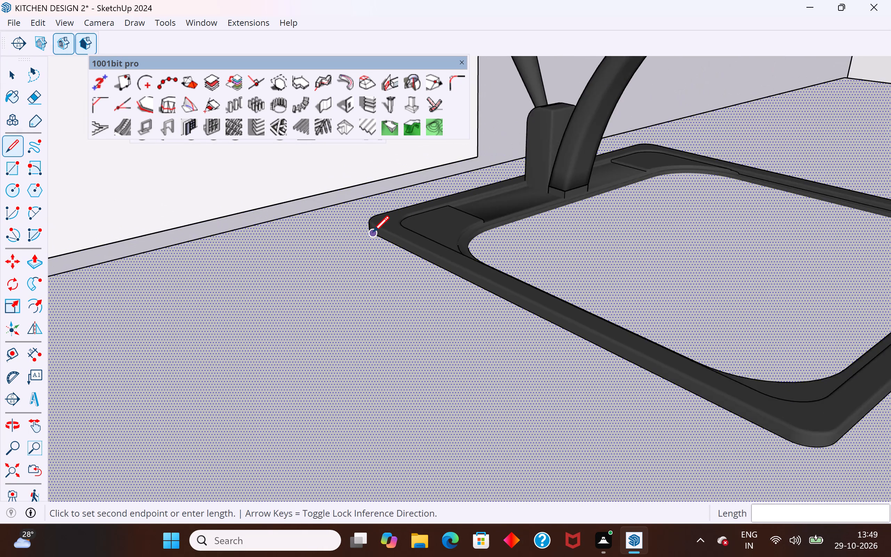
scroll(373, 232, down, 4)
scroll(546, 324, up, 3)
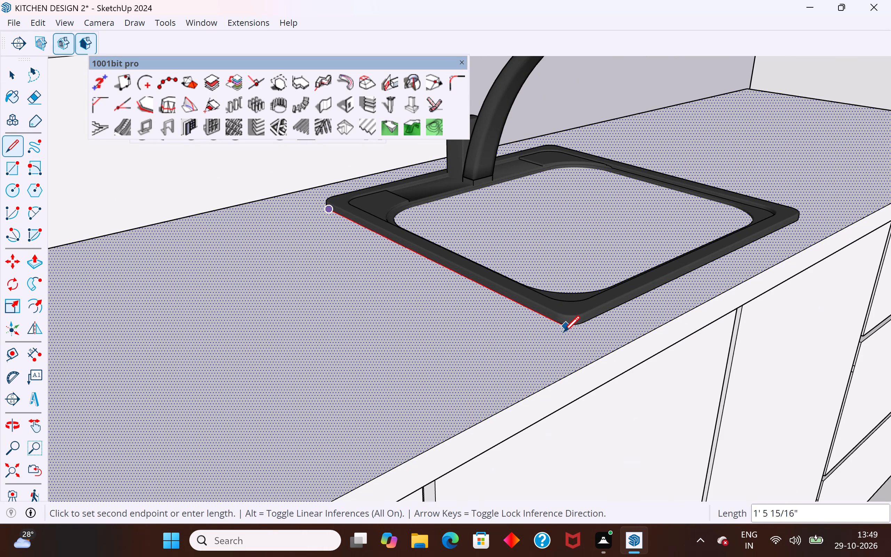
click(569, 332)
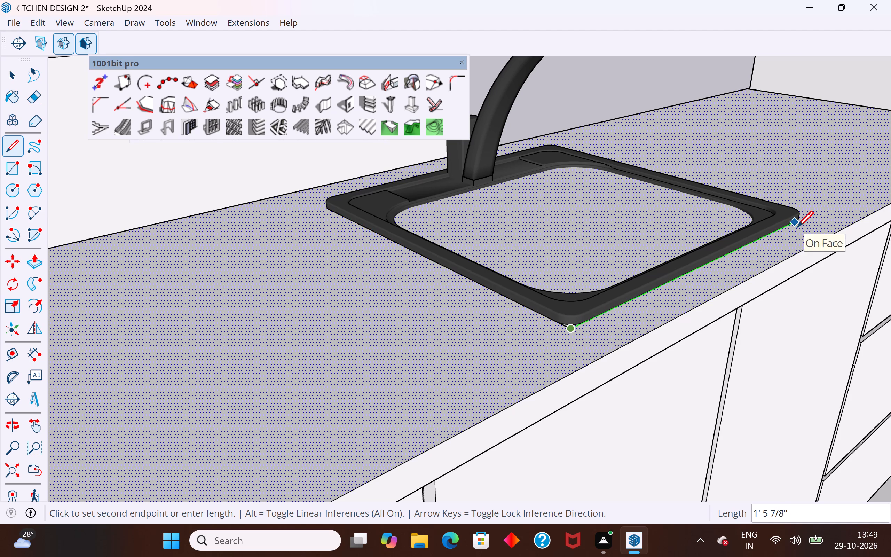
click(806, 221)
Draw lines on the countertop along the sink rim's refrigerator side, about 1' 6 5/8" long, and its window-wall edge, about 1' 6 15/16" long.
middle_drag(836, 197, 764, 214)
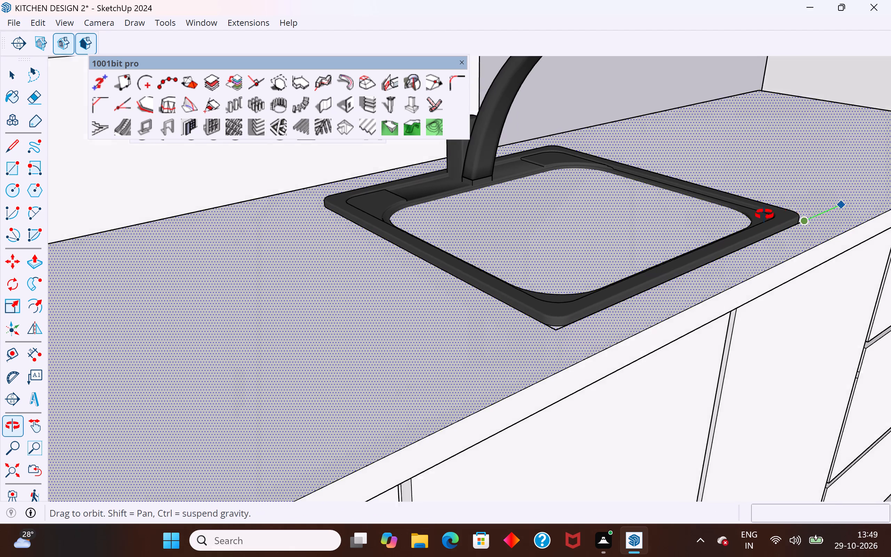
middle_drag(764, 214, 246, 283)
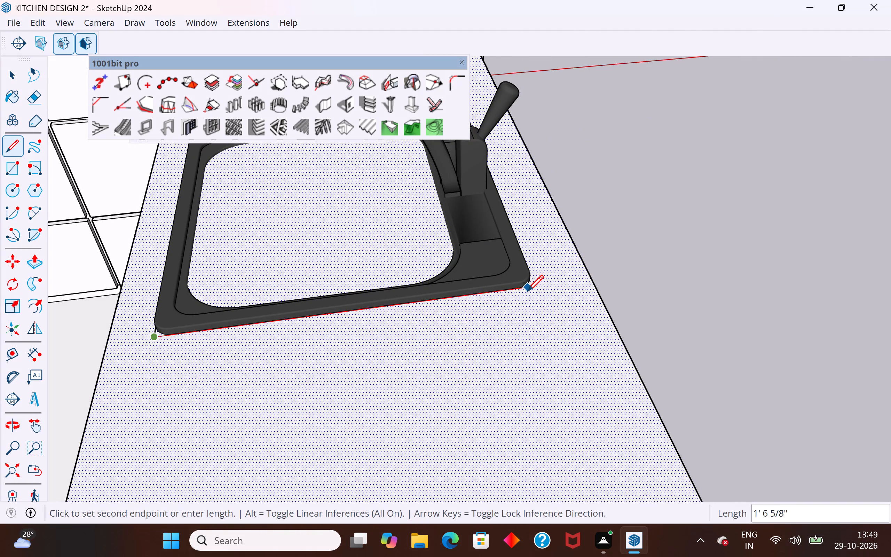
click(535, 289)
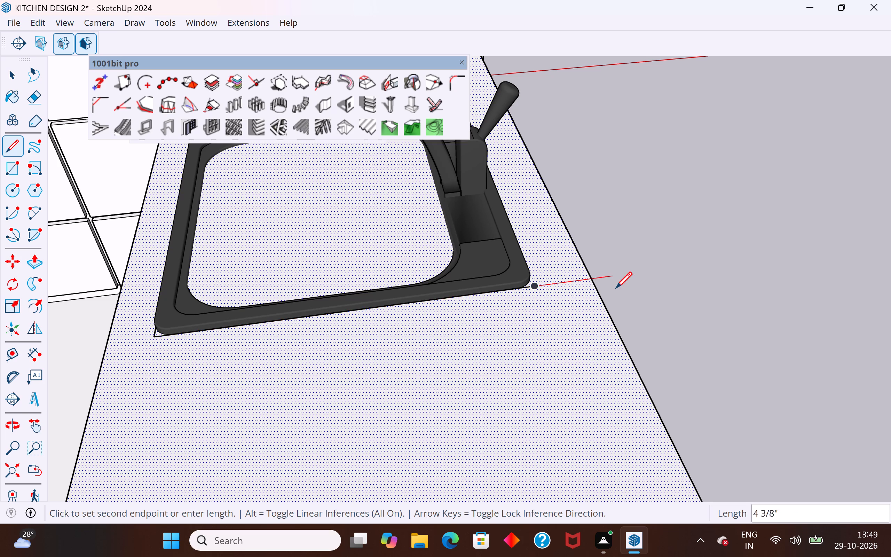
middle_drag(608, 291, 345, 359)
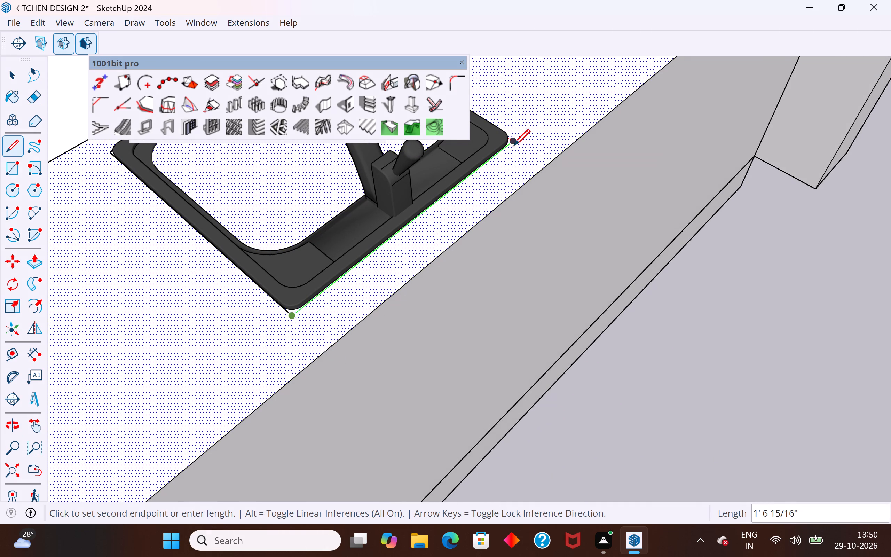
click(515, 144)
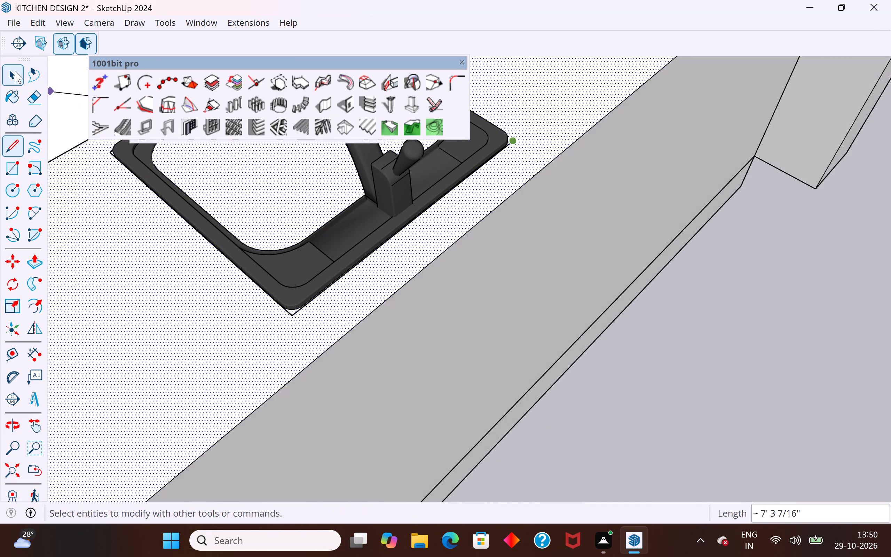
click(15, 71)
click(665, 423)
Move the sink about 2' 10 9/16" off its countertop outline, to behind the counter's window-wall edge.
scroll(450, 199, down, 4)
middle_drag(389, 310, 767, 275)
scroll(547, 334, down, 5)
middle_drag(470, 353, 704, 408)
click(581, 174)
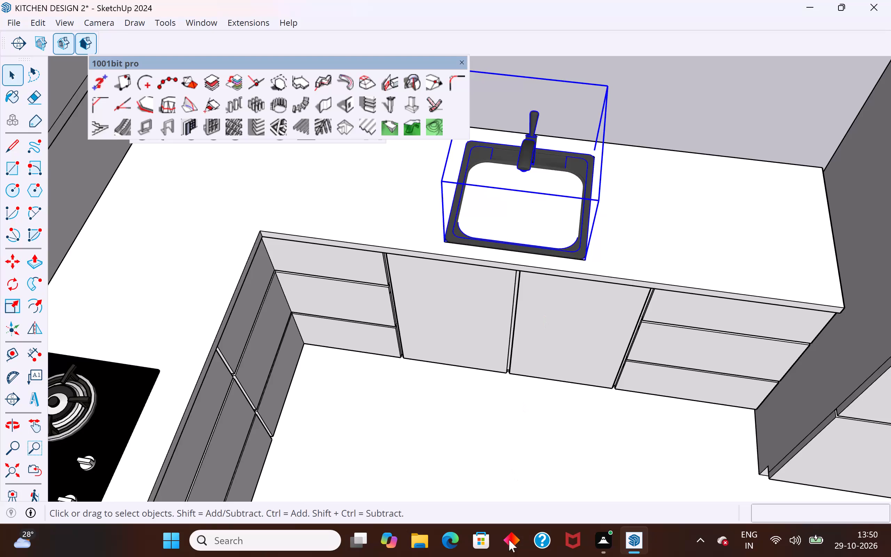
scroll(563, 366, down, 4)
key(m)
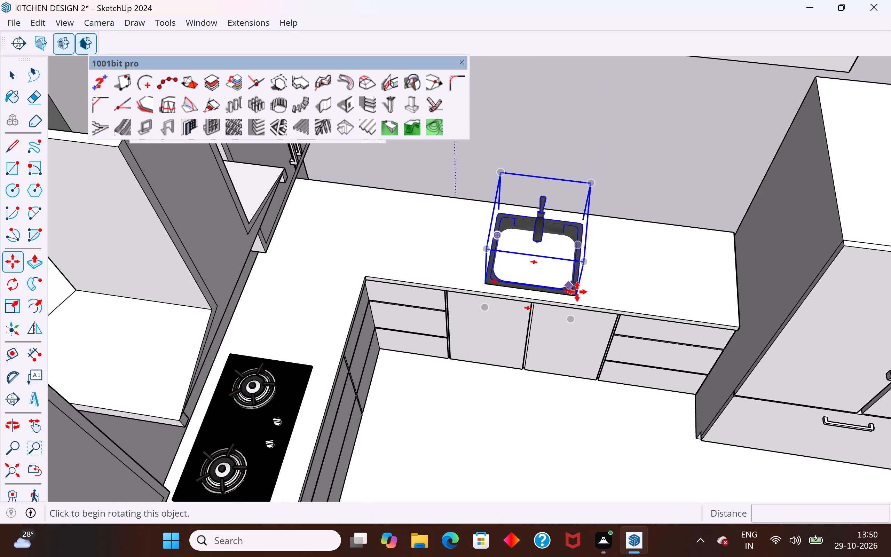
click(577, 292)
click(515, 175)
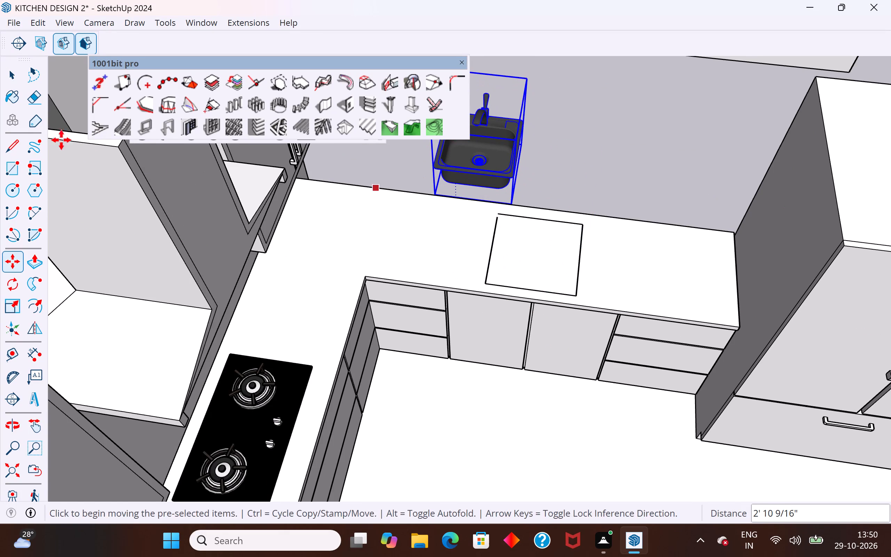
click(14, 74)
click(564, 157)
Close the gap at the outline's rear corner on the cooktop side with a line about 7/8" long.
scroll(544, 186, up, 4)
middle_drag(521, 251, 563, 232)
scroll(460, 256, up, 5)
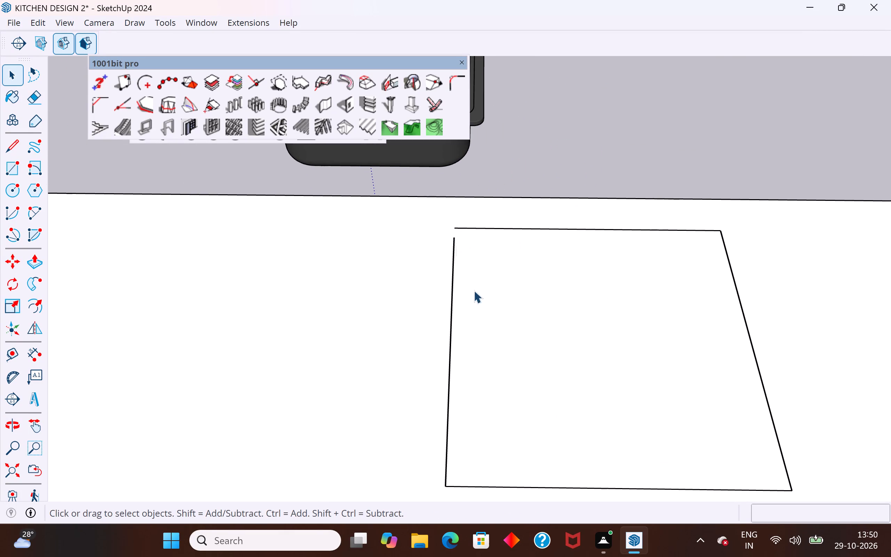
click(534, 310)
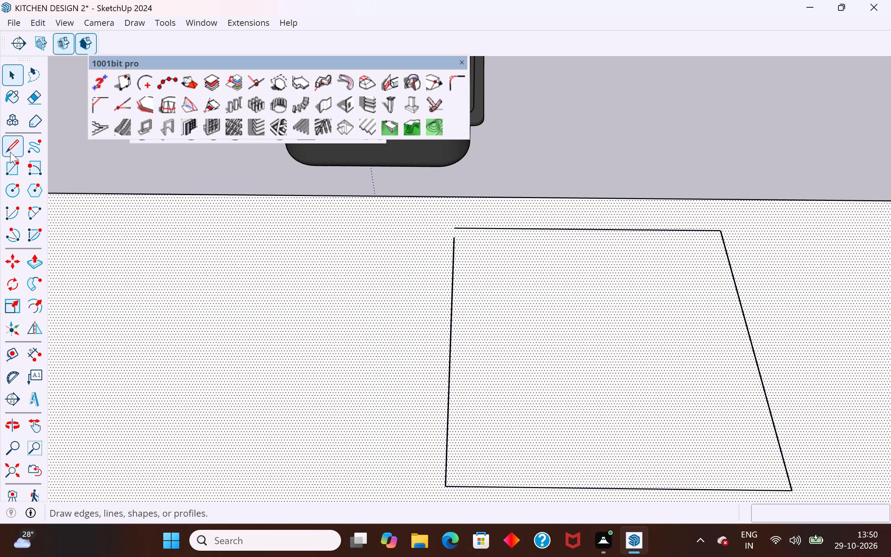
click(12, 146)
click(454, 241)
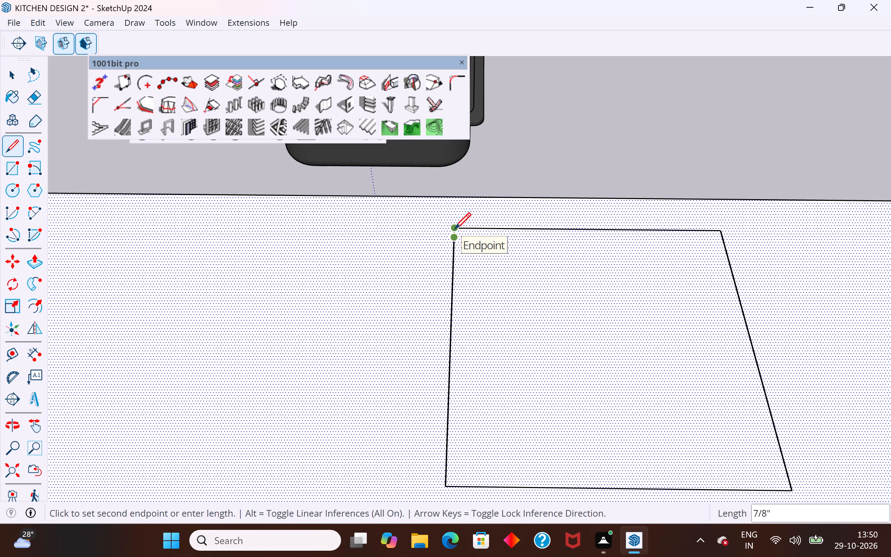
click(455, 229)
click(18, 72)
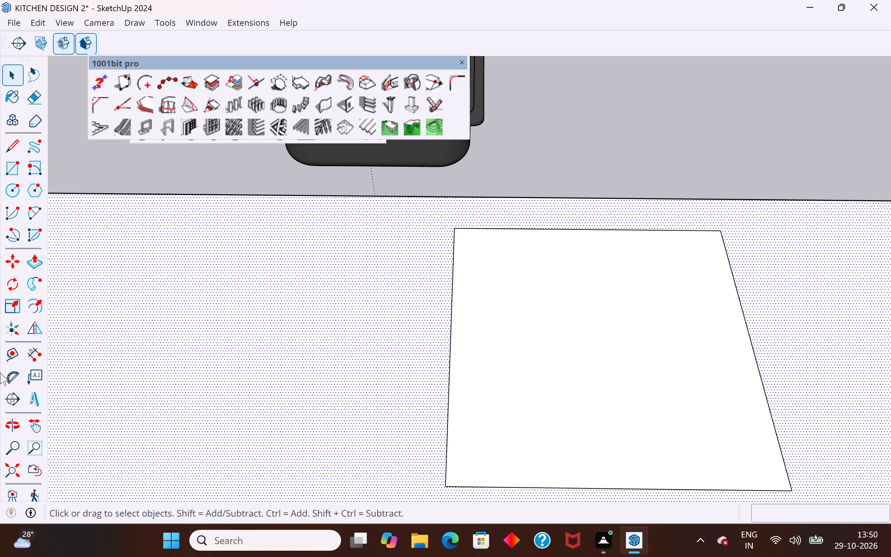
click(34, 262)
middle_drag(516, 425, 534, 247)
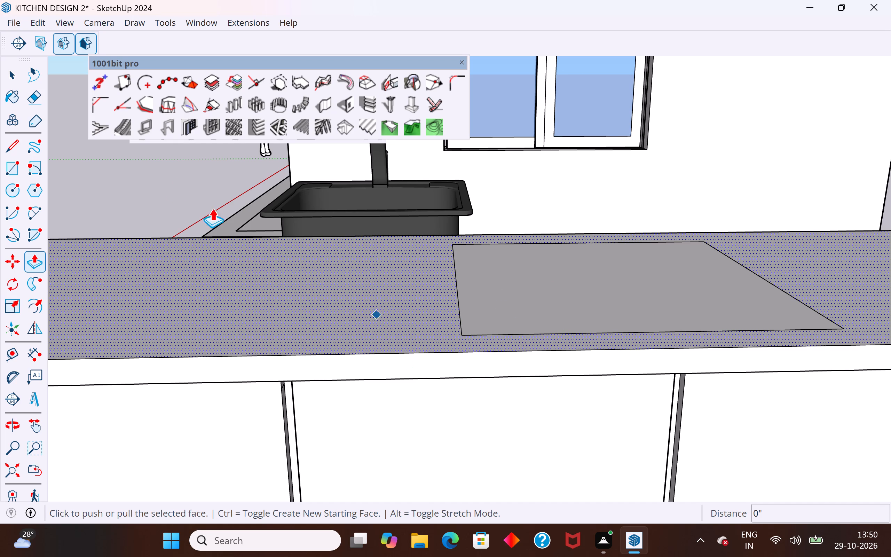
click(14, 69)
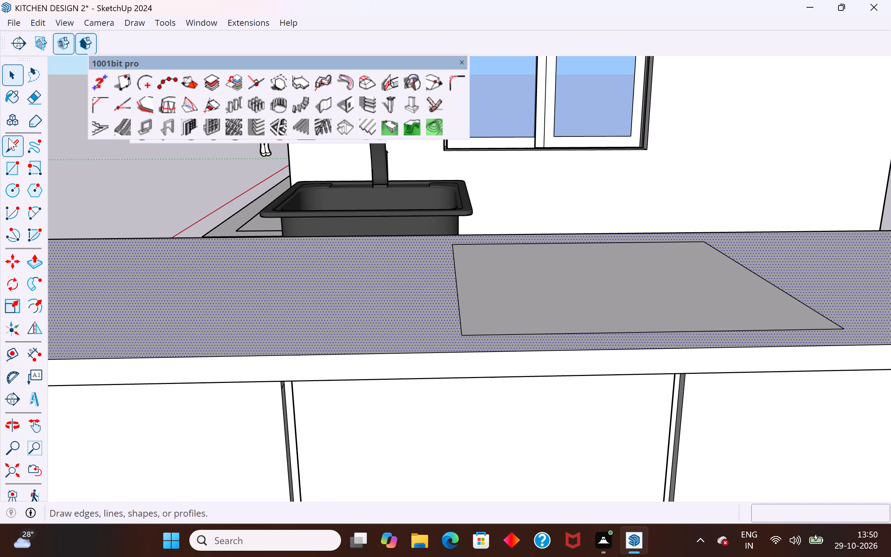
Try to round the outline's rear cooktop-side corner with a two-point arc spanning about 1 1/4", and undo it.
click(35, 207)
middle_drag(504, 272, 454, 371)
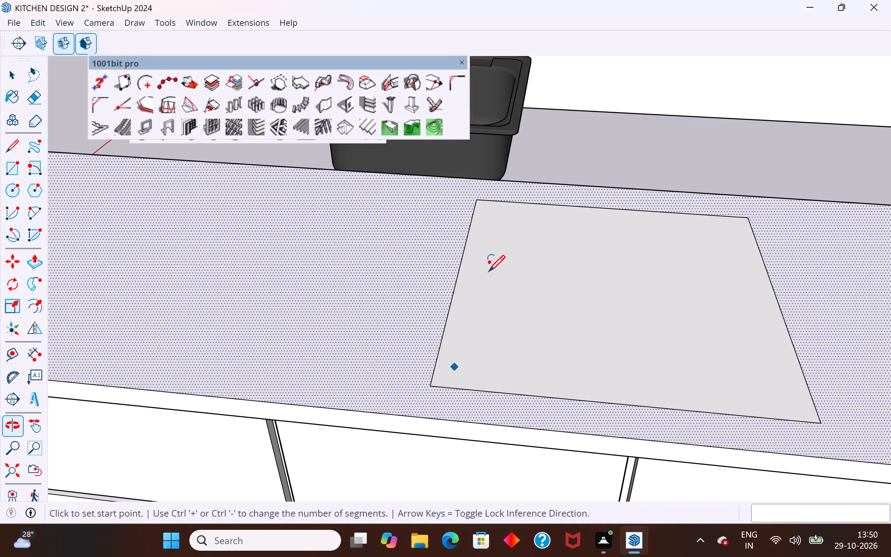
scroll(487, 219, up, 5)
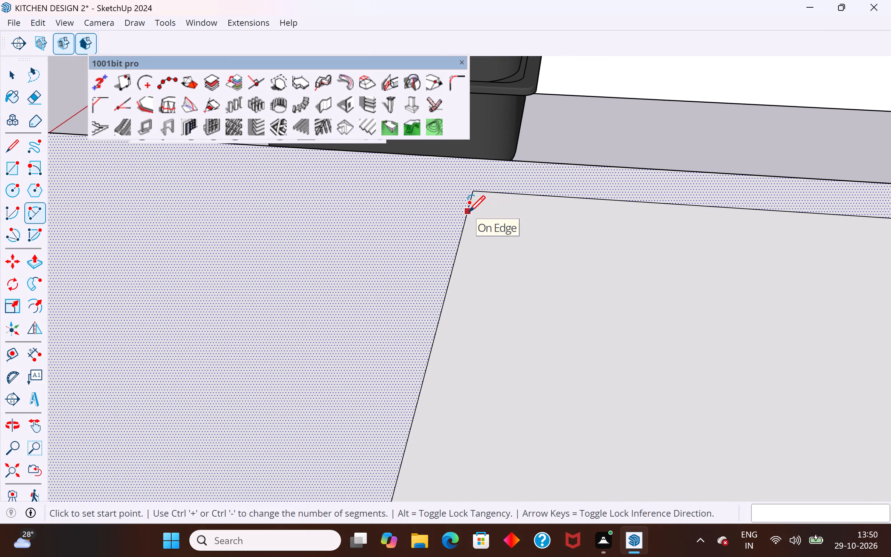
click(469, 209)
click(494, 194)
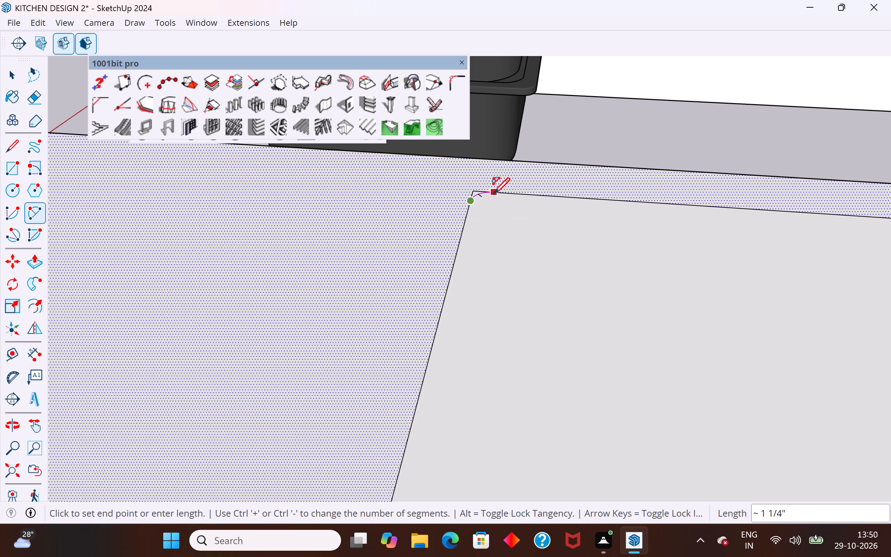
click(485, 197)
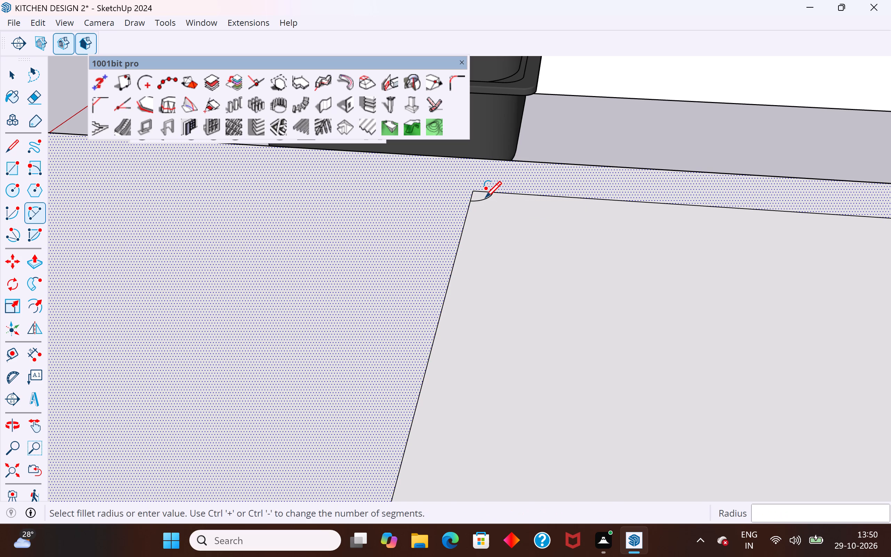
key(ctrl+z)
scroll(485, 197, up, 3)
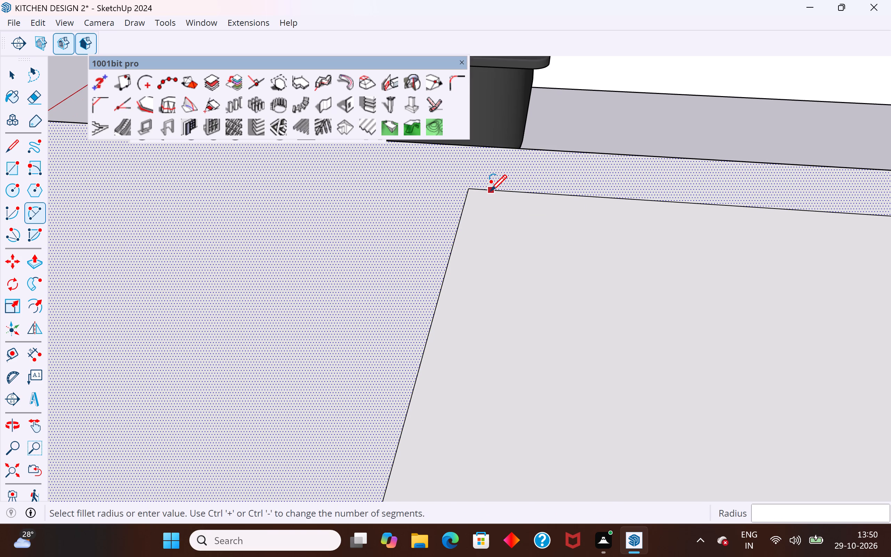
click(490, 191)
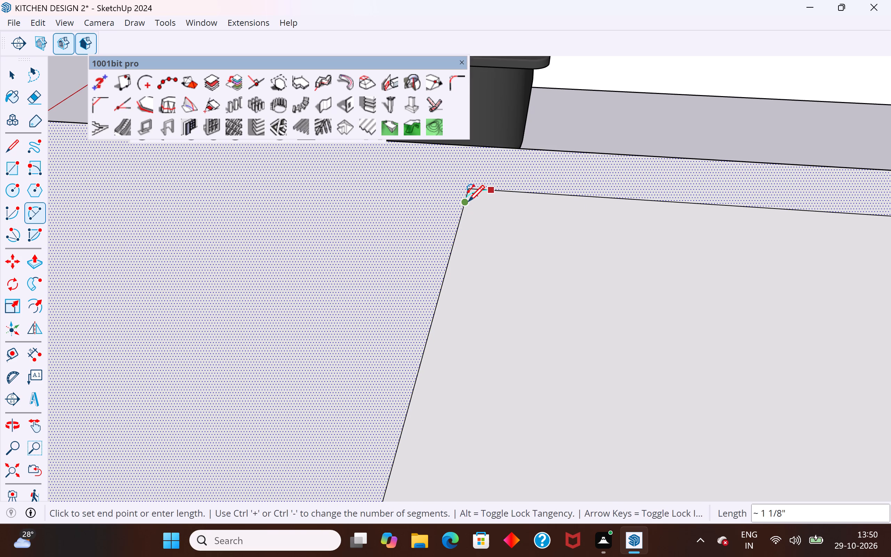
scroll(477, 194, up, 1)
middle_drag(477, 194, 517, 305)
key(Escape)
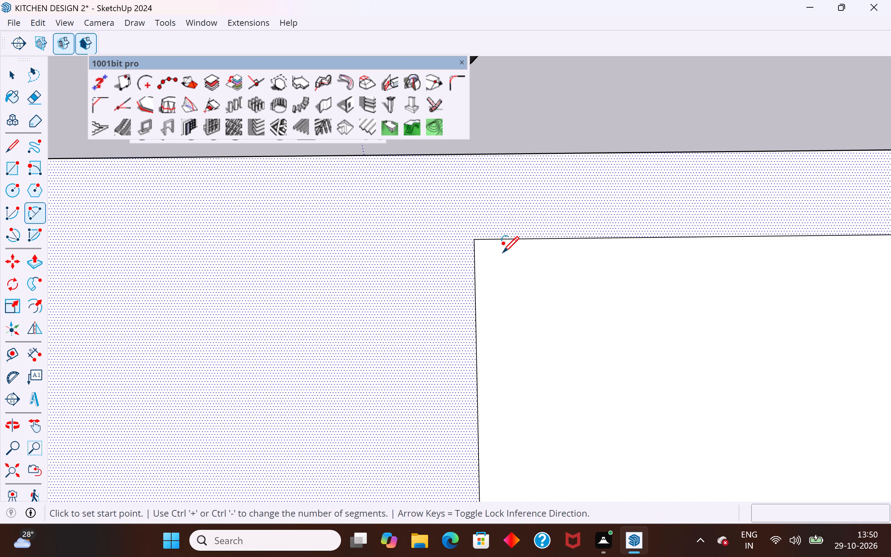
Round all four corners of the sink outline with tangent two-point arcs of about 7/8" radius.
click(478, 264)
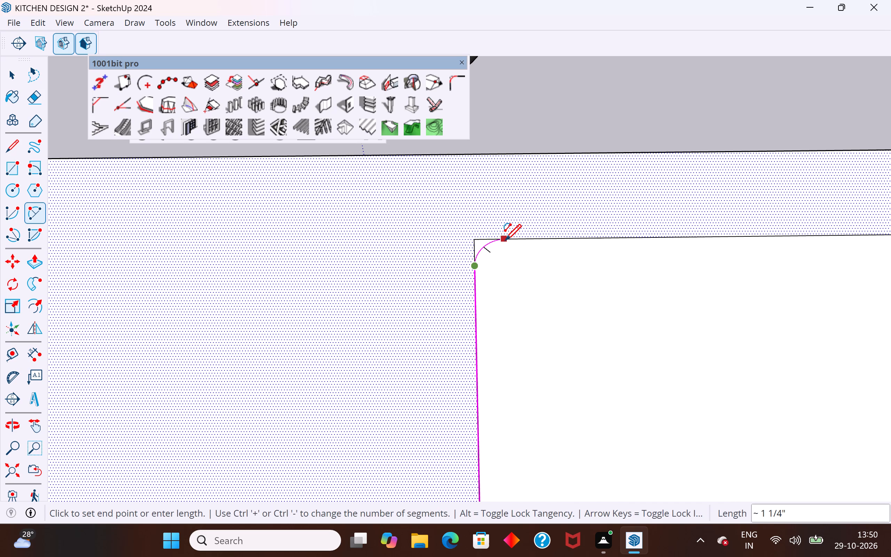
click(505, 240)
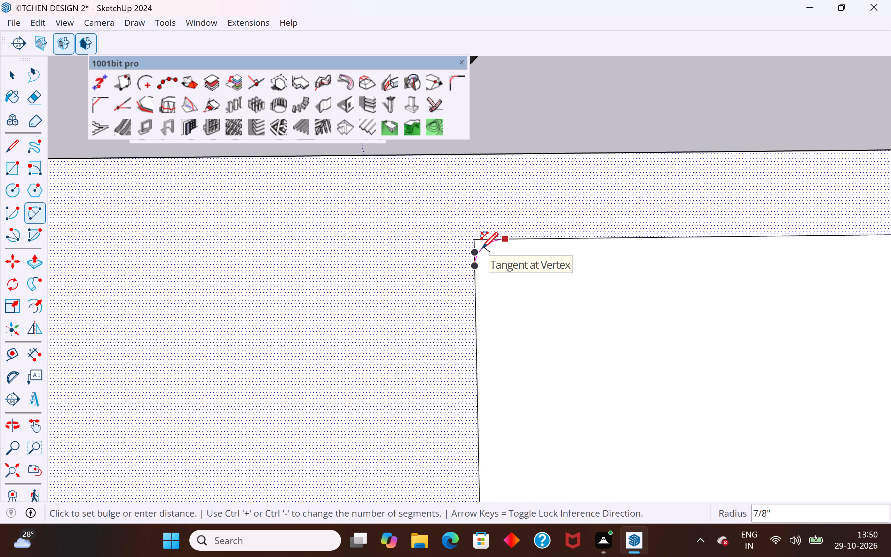
click(482, 248)
scroll(328, 223, down, 6)
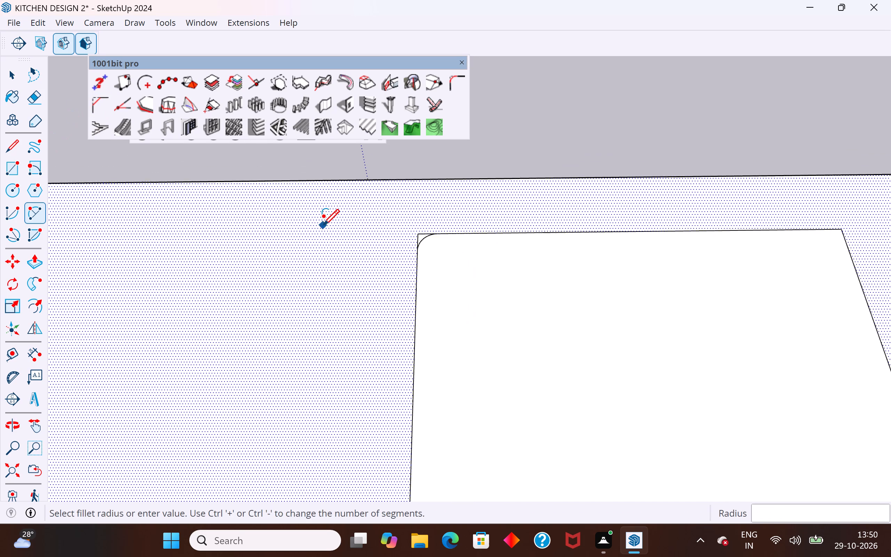
scroll(385, 220, down, 3)
scroll(689, 242, up, 2)
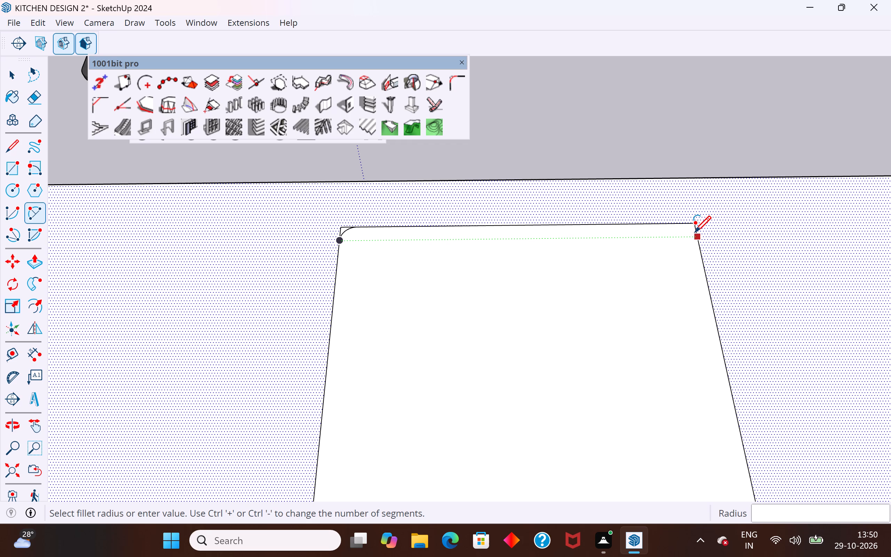
double_click(695, 232)
scroll(378, 202, down, 4)
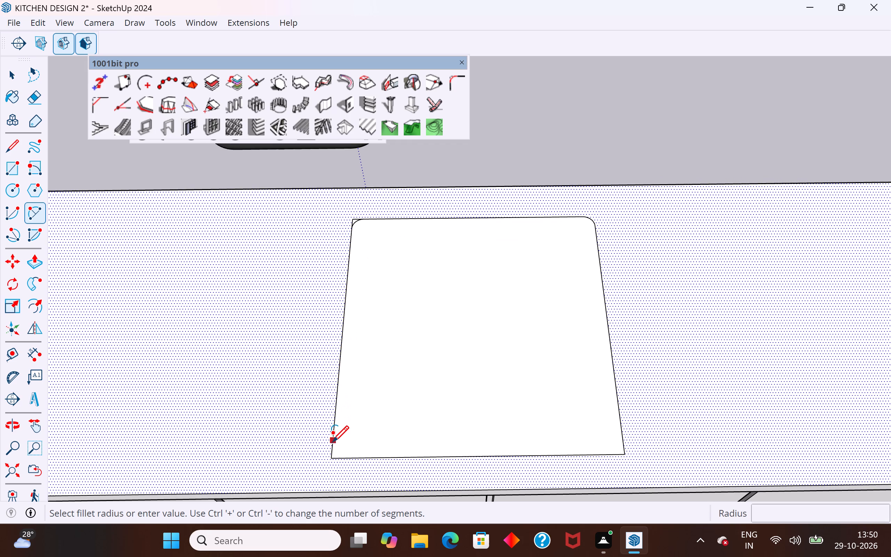
double_click(332, 442)
double_click(608, 453)
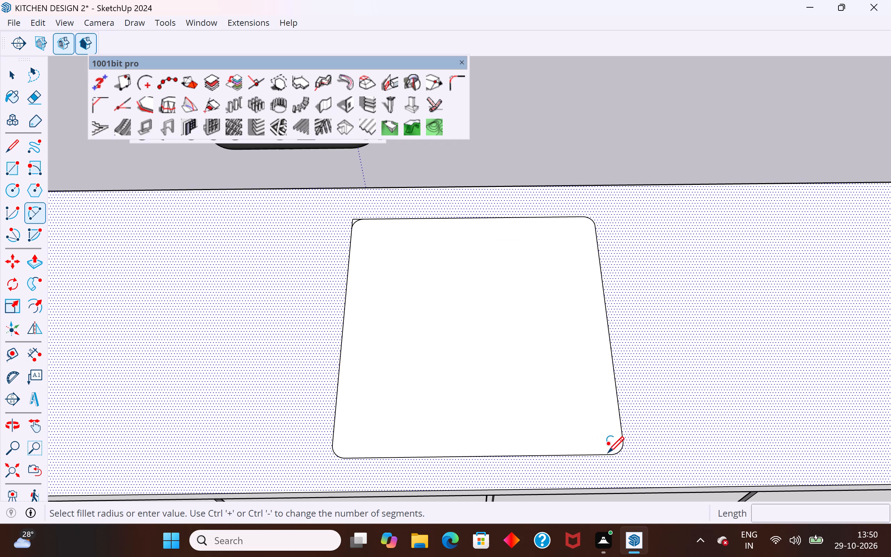
Delete the two leftover edge stubs outside the arc at the outline's rear cooktop-side corner.
click(11, 74)
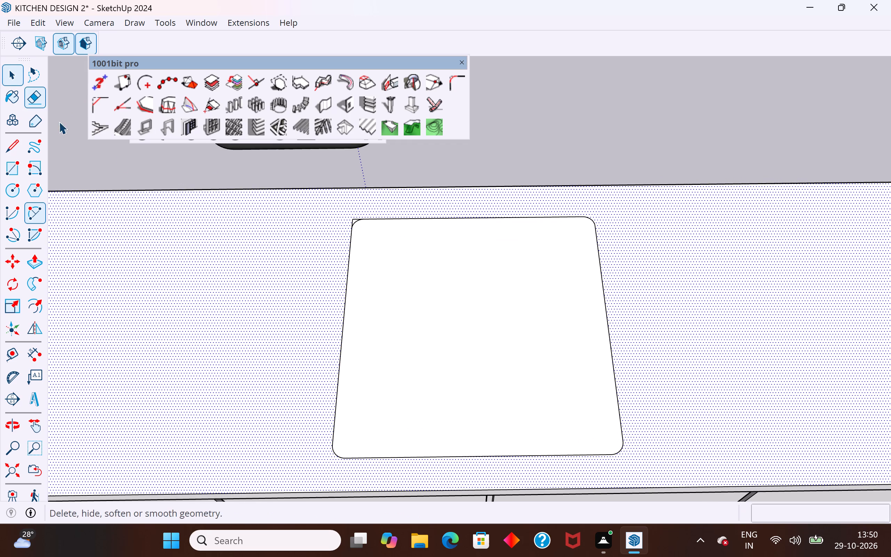
scroll(346, 211, up, 10)
click(362, 240)
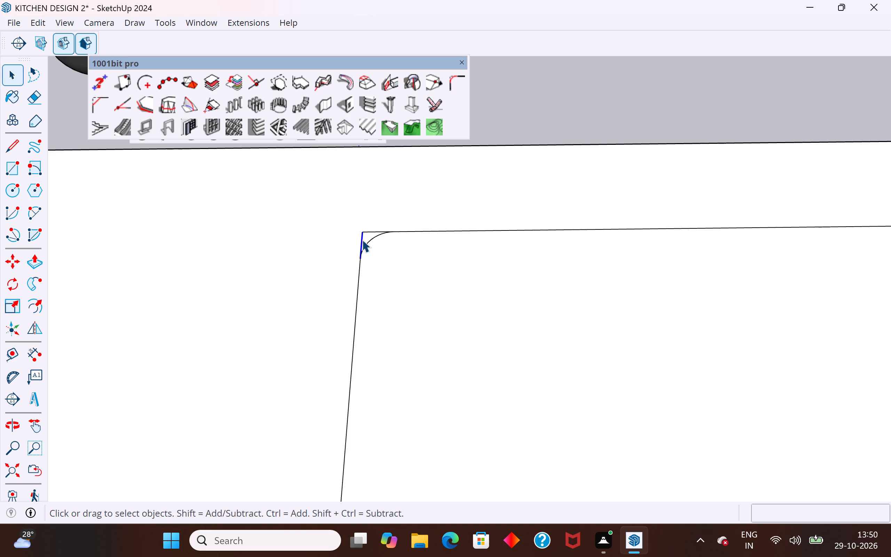
key(Delete)
click(371, 230)
key(Delete)
click(413, 264)
Push the rounded sink outline's face down about 11 1/8" into the countertop to form the sink opening.
scroll(413, 264, down, 14)
scroll(458, 309, down, 6)
middle_drag(464, 330, 465, 326)
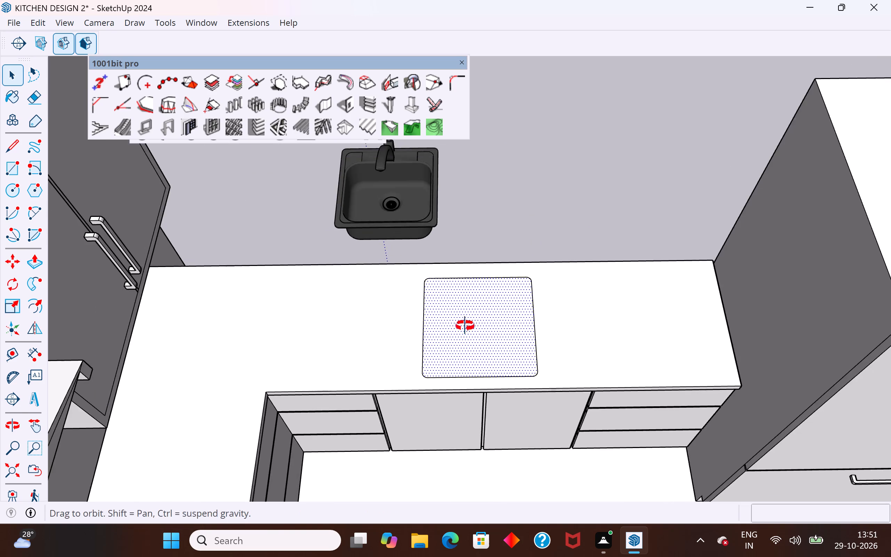
middle_drag(465, 326, 476, 209)
click(38, 265)
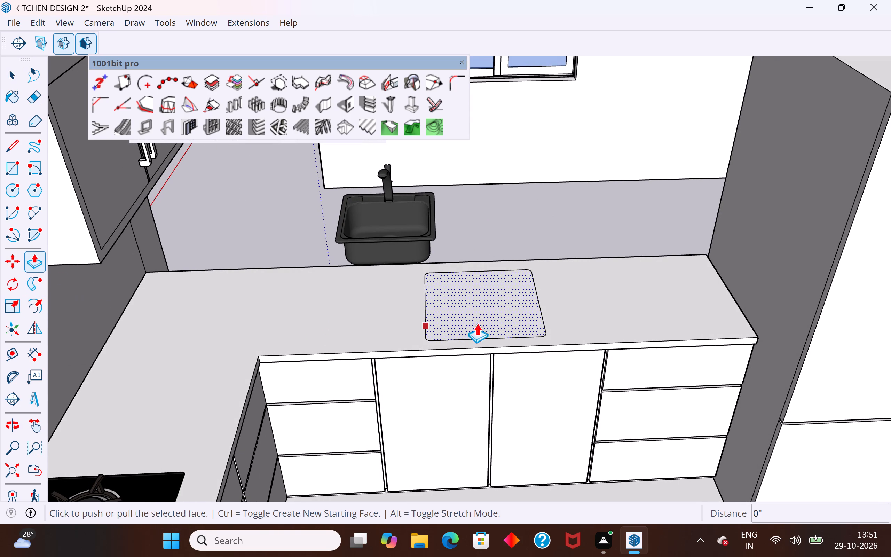
click(507, 312)
middle_drag(513, 373, 529, 333)
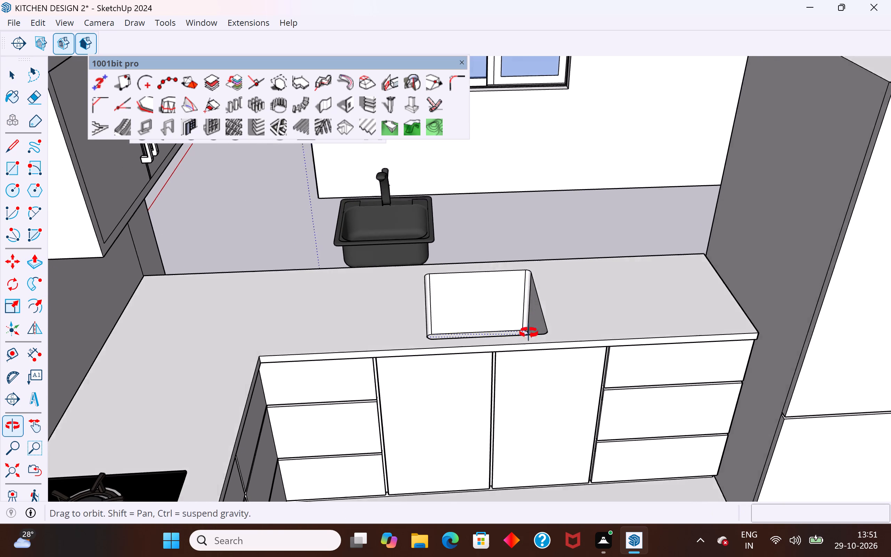
middle_drag(529, 333, 528, 284)
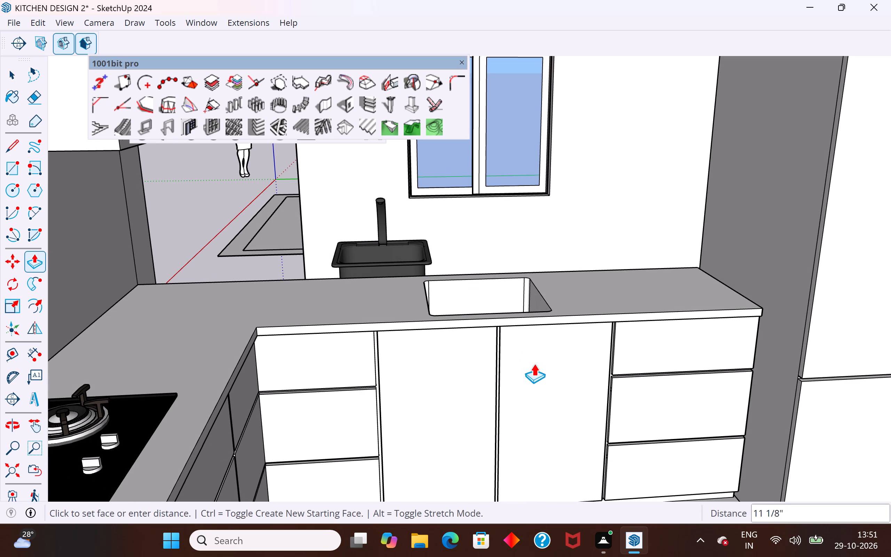
click(534, 363)
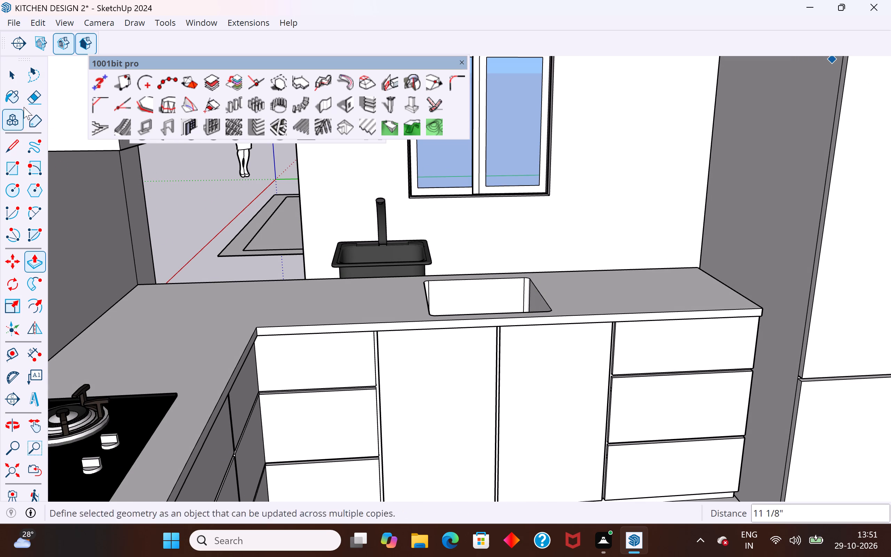
Move the black sink about 2' 11 11/16" from behind the counter onto the opening cut in the countertop.
click(13, 80)
click(503, 241)
click(348, 264)
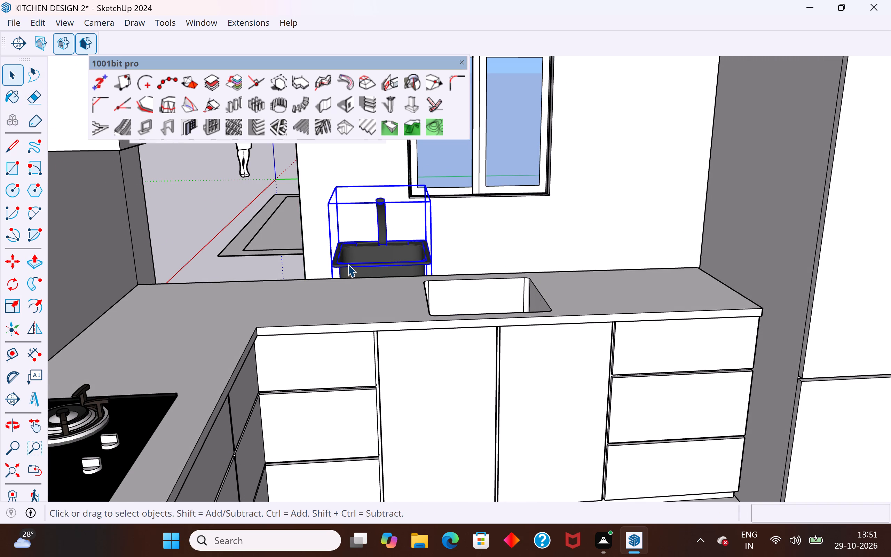
key(m)
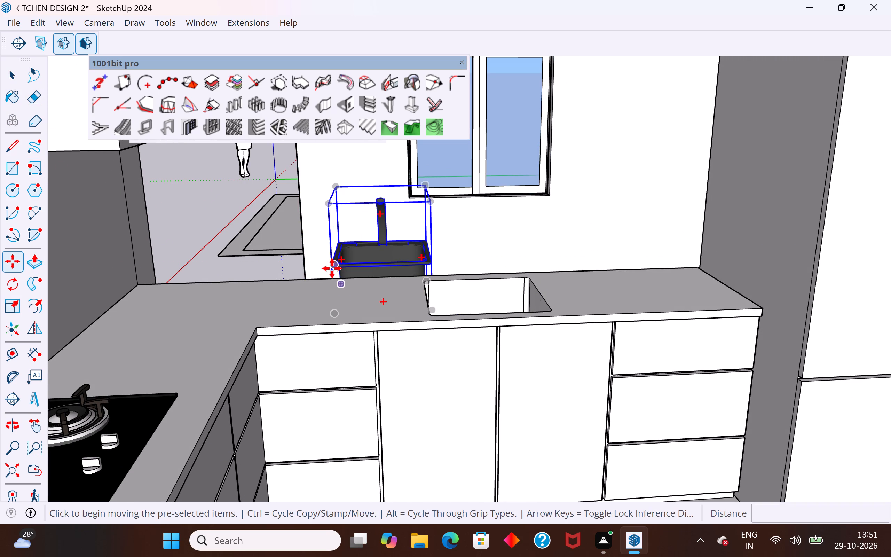
scroll(329, 267, up, 5)
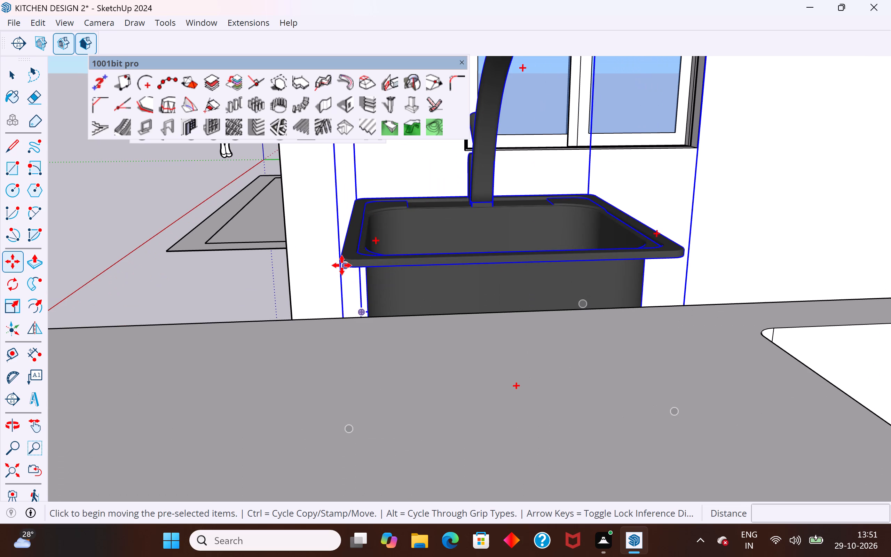
click(338, 263)
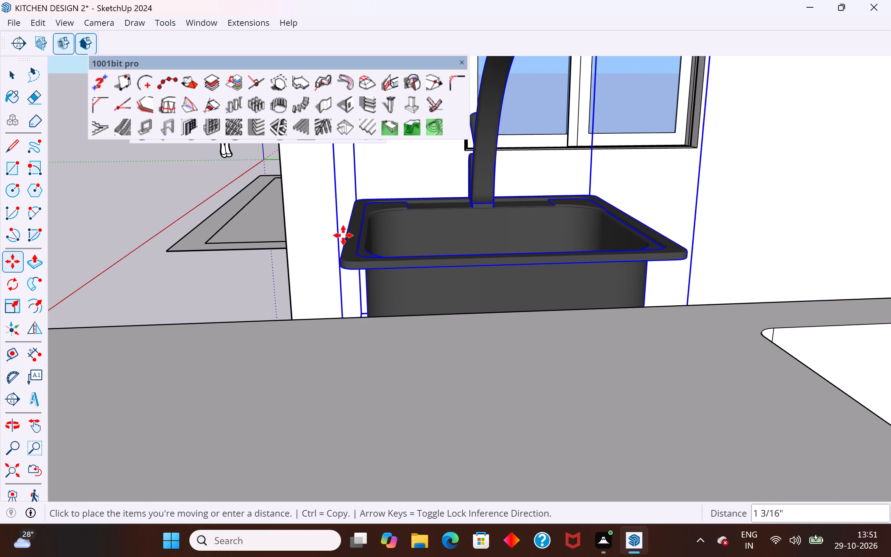
scroll(348, 225, down, 6)
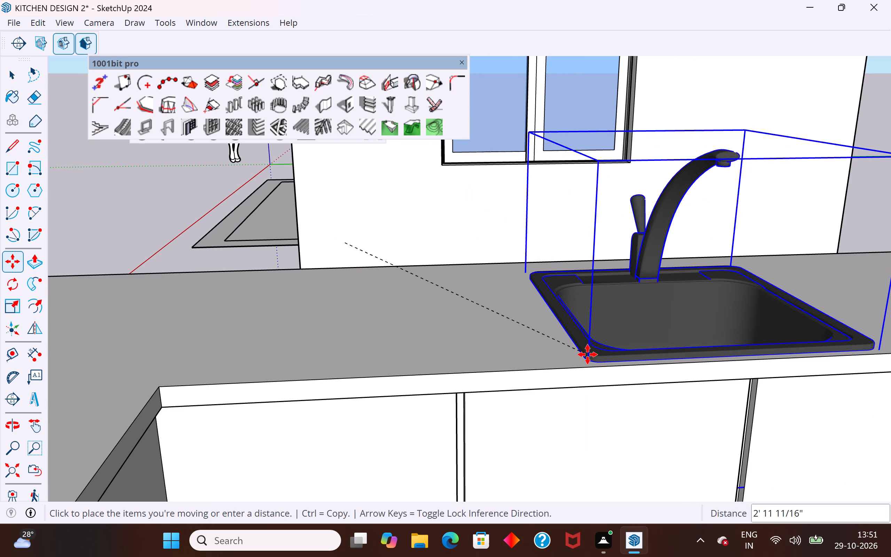
click(588, 354)
click(9, 75)
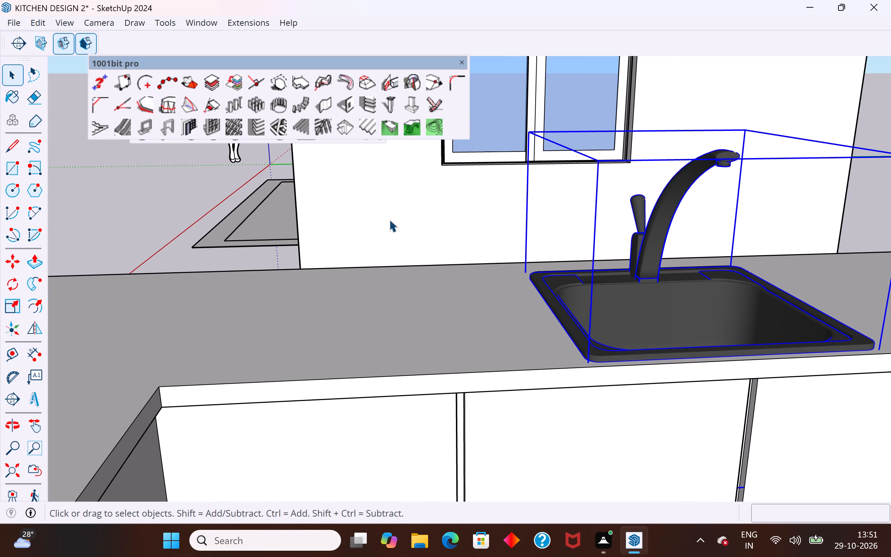
Shift the sink about 1 11/16" from its faucet-side rim onto the opening's rear edge, seating it in the cutout.
scroll(241, 240, down, 5)
middle_drag(390, 225, 355, 463)
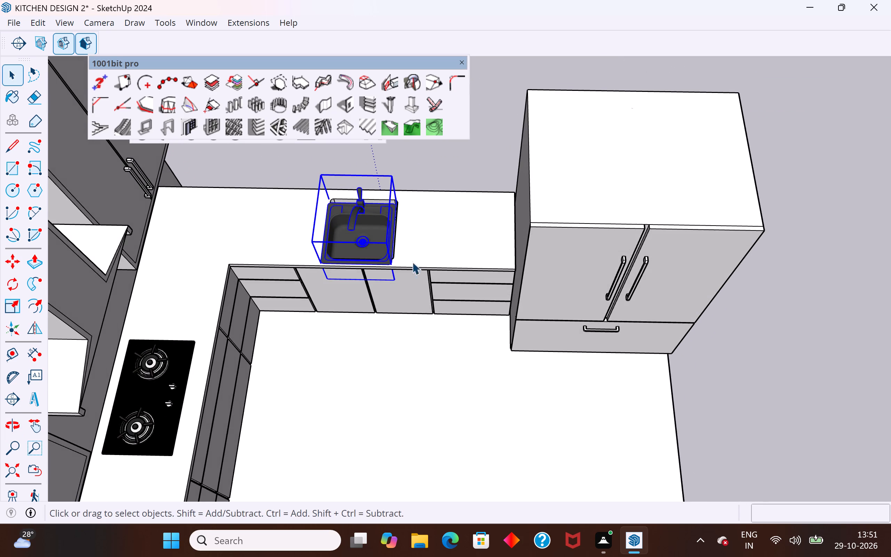
middle_drag(421, 237, 285, 340)
middle_drag(601, 176, 183, 178)
scroll(655, 247, up, 1)
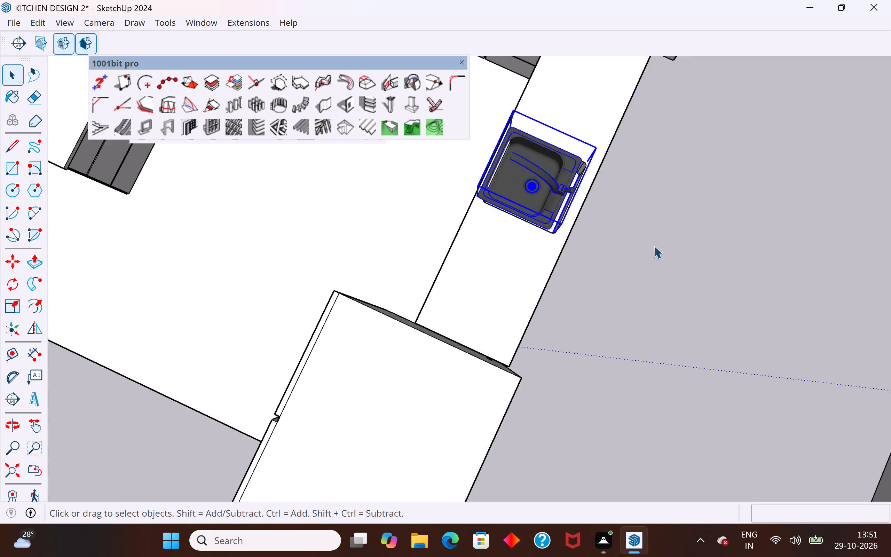
scroll(654, 246, up, 6)
middle_drag(612, 200, 611, 112)
scroll(433, 165, up, 2)
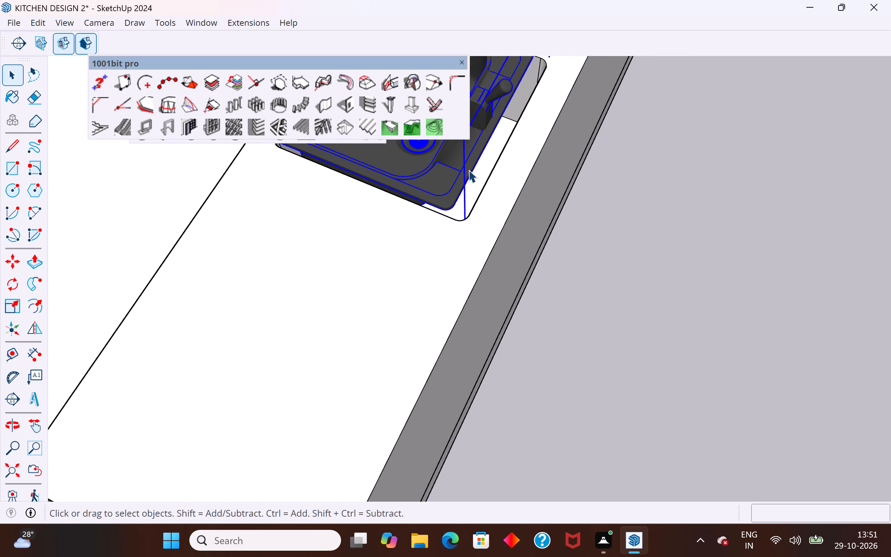
scroll(460, 339, down, 5)
scroll(495, 441, down, 6)
middle_drag(513, 387, 423, 236)
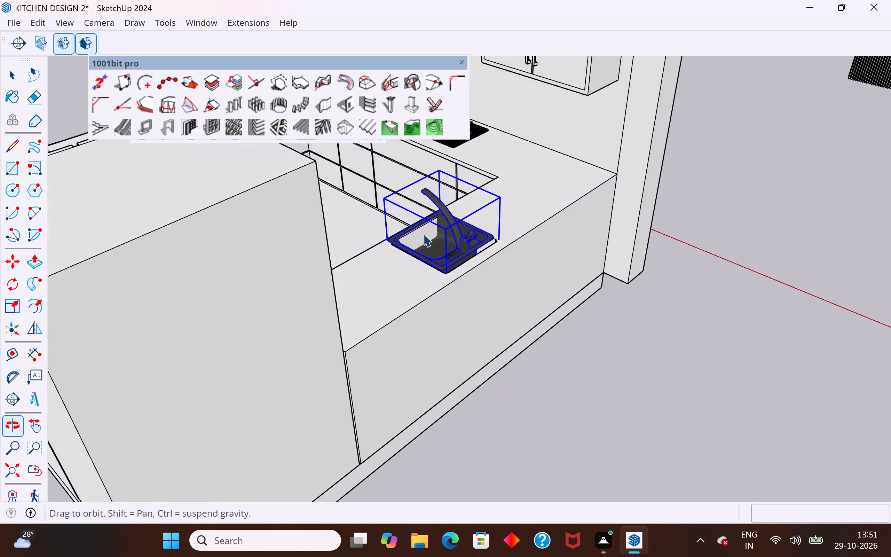
scroll(434, 225, up, 12)
middle_drag(478, 302, 483, 262)
click(523, 246)
key(m)
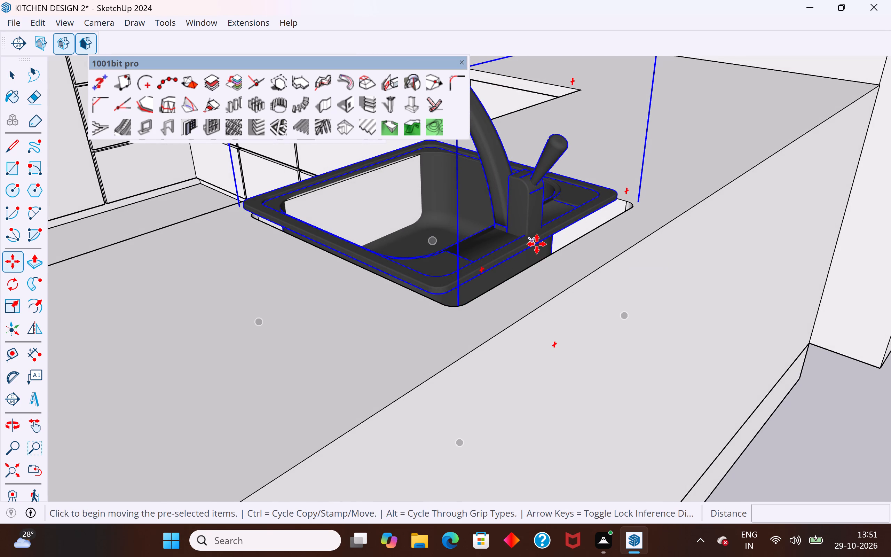
click(537, 244)
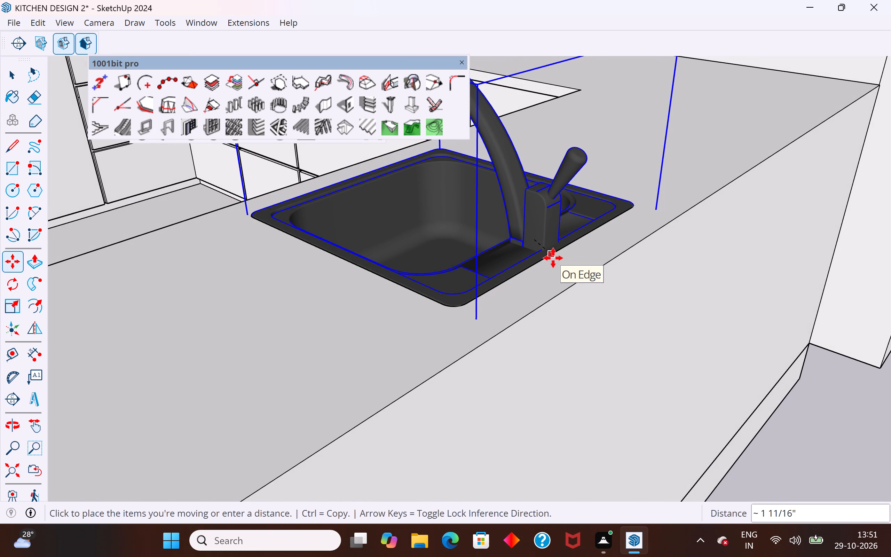
click(552, 258)
Nudge the sink about 1/8" to align its front cooktop-side corner with the rounded opening.
middle_drag(468, 348, 499, 317)
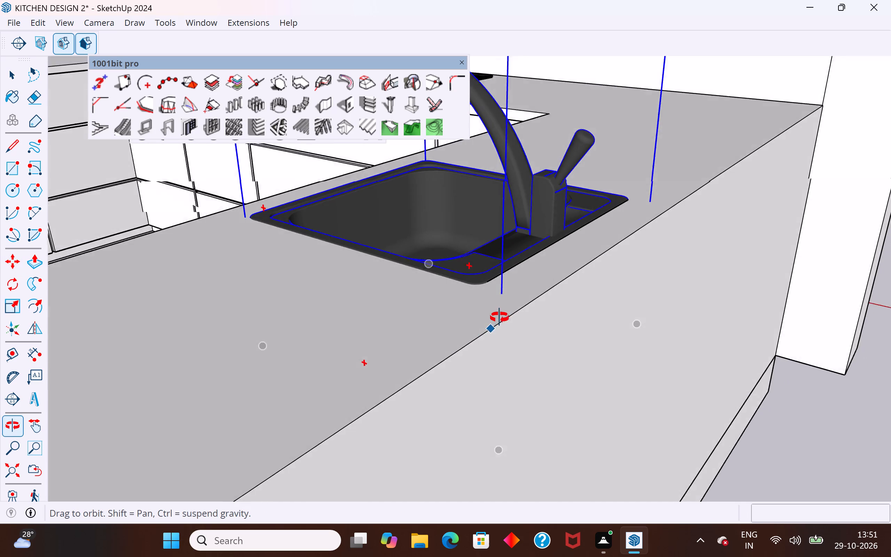
middle_drag(499, 317, 635, 410)
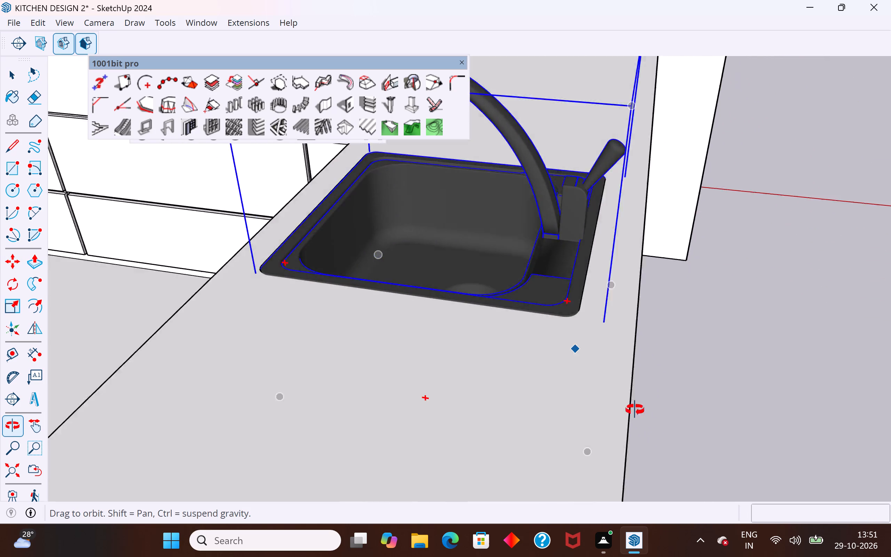
middle_drag(635, 410, 890, 327)
scroll(400, 376, up, 1)
middle_drag(448, 345, 626, 468)
scroll(311, 328, up, 17)
middle_drag(283, 301, 372, 335)
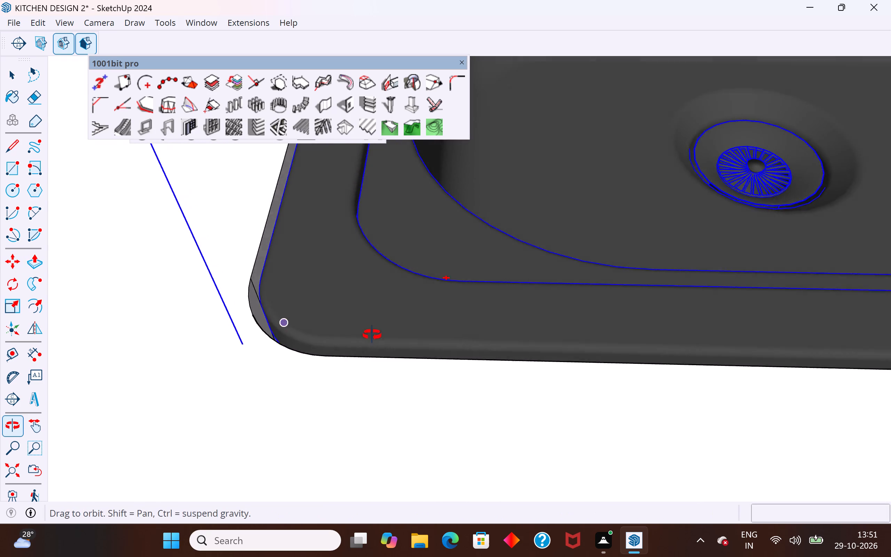
middle_drag(372, 335, 387, 338)
click(257, 327)
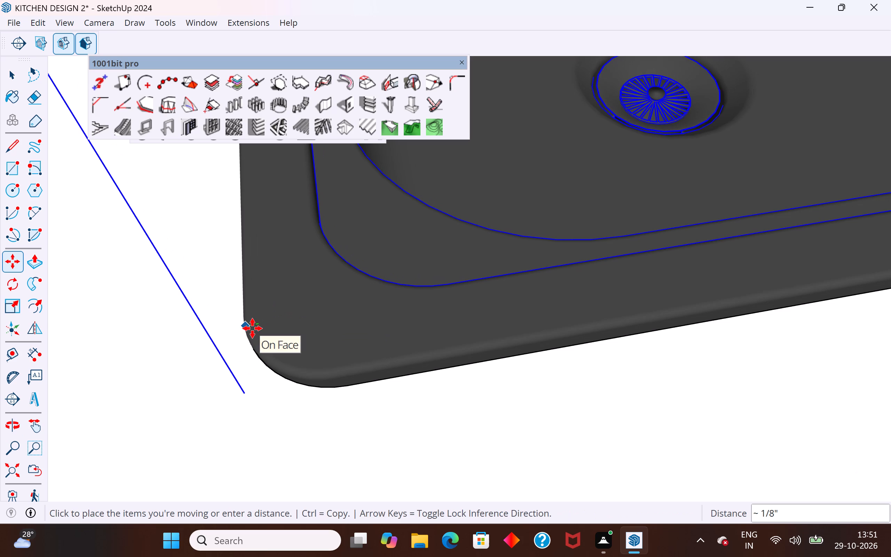
click(252, 328)
Nudge the sink about 1/8" toward the refrigerator to align its front refrigerator-side corner with the opening.
middle_drag(292, 387, 303, 281)
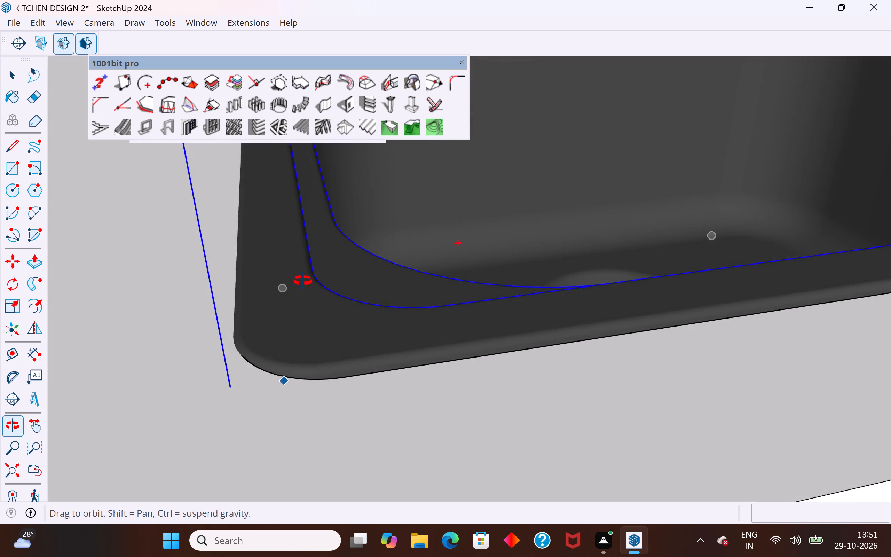
middle_drag(303, 281, 300, 284)
scroll(288, 288, down, 15)
middle_drag(756, 246, 741, 244)
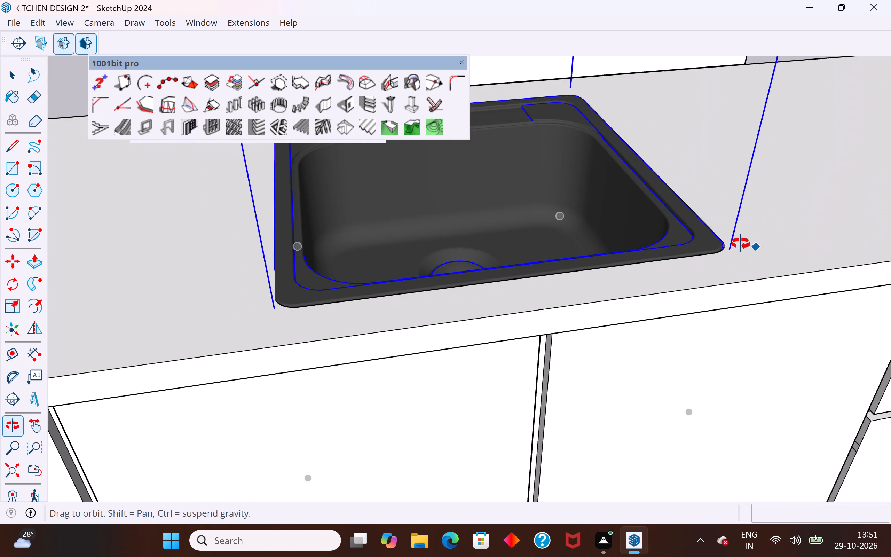
middle_drag(741, 244, 615, 273)
scroll(657, 316, up, 8)
scroll(672, 340, up, 3)
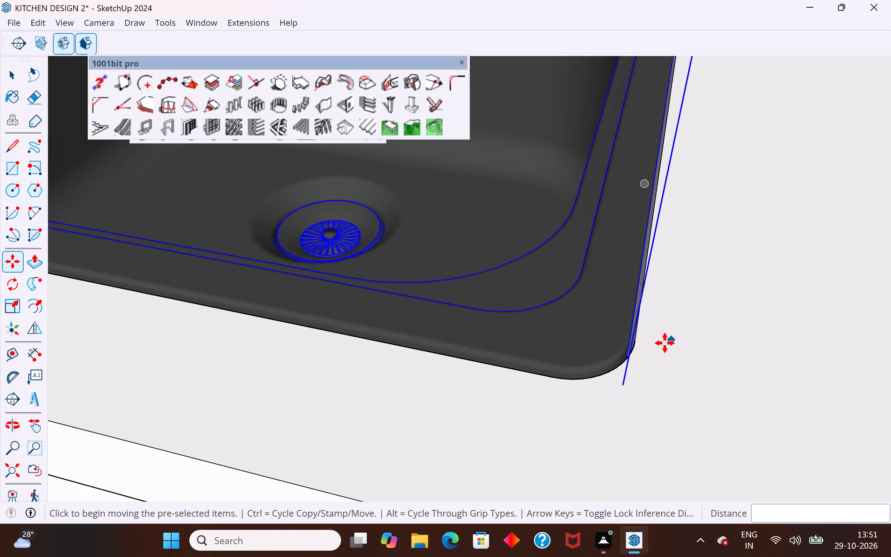
scroll(665, 343, up, 3)
middle_drag(649, 361, 697, 374)
middle_drag(649, 351, 674, 343)
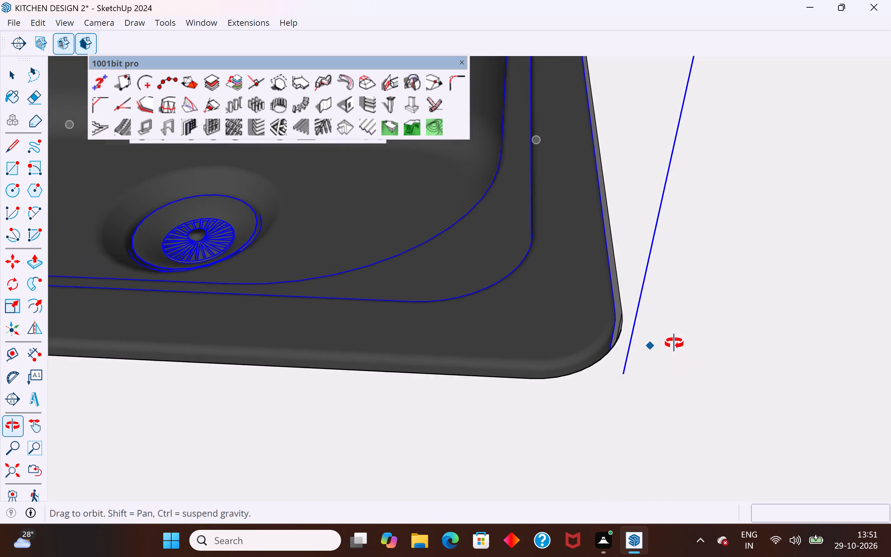
middle_drag(674, 343, 675, 343)
scroll(675, 343, down, 4)
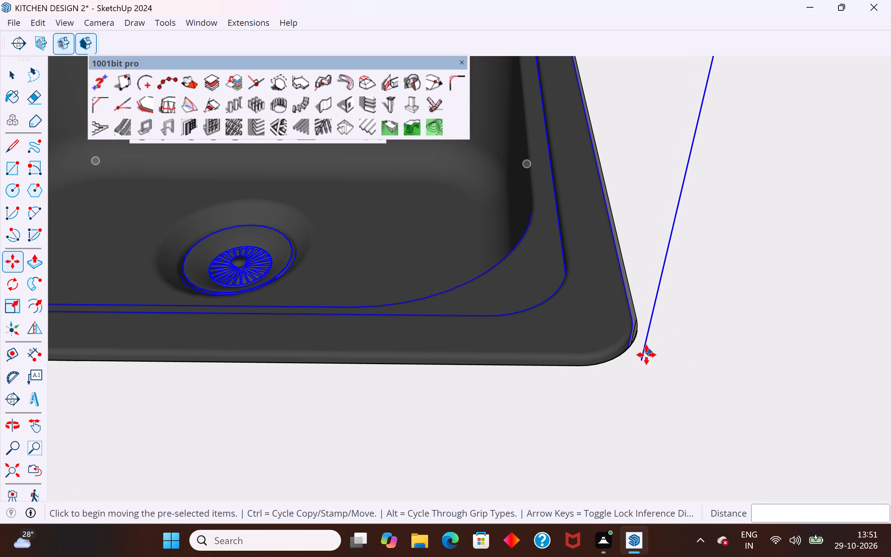
click(632, 324)
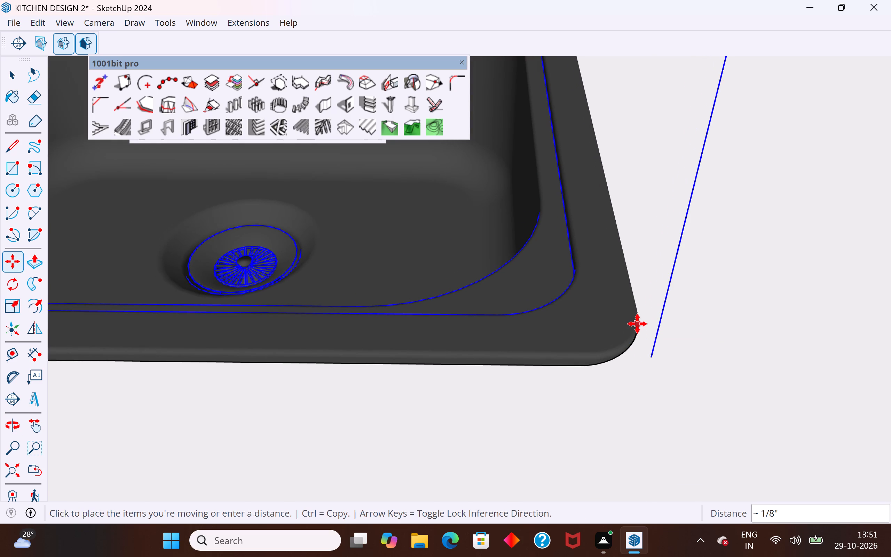
click(637, 324)
Examine the fit between the sink's rim and the countertop opening along the sides and at the rear corners.
middle_drag(618, 355, 656, 299)
scroll(741, 330, down, 2)
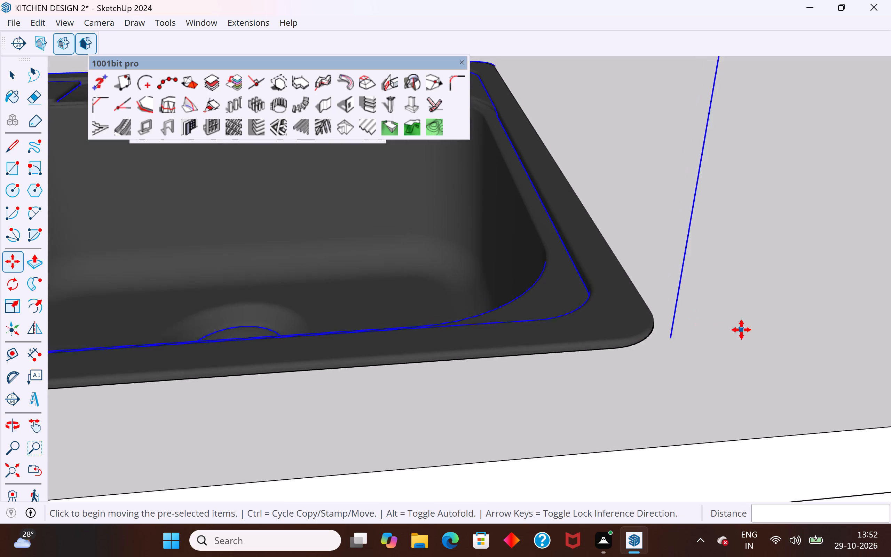
scroll(741, 330, down, 8)
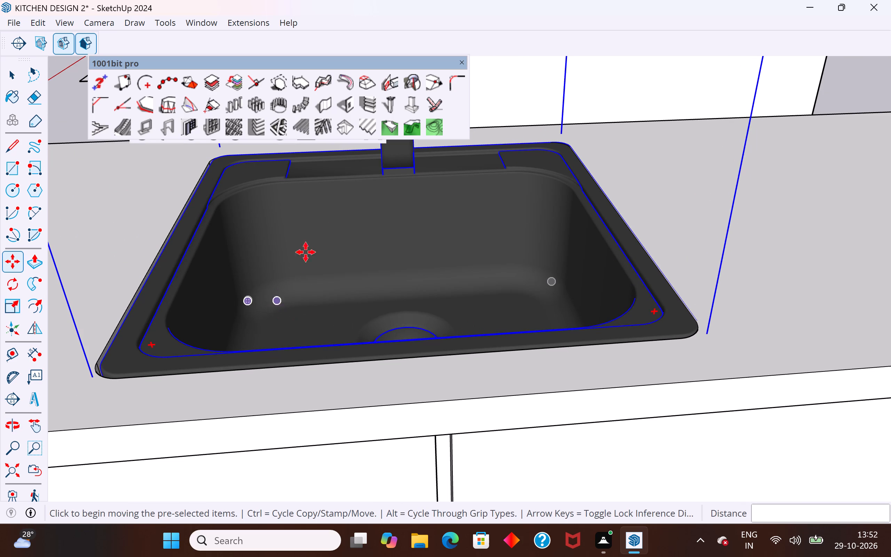
middle_drag(405, 262, 424, 319)
scroll(394, 389, down, 5)
middle_drag(534, 242, 452, 391)
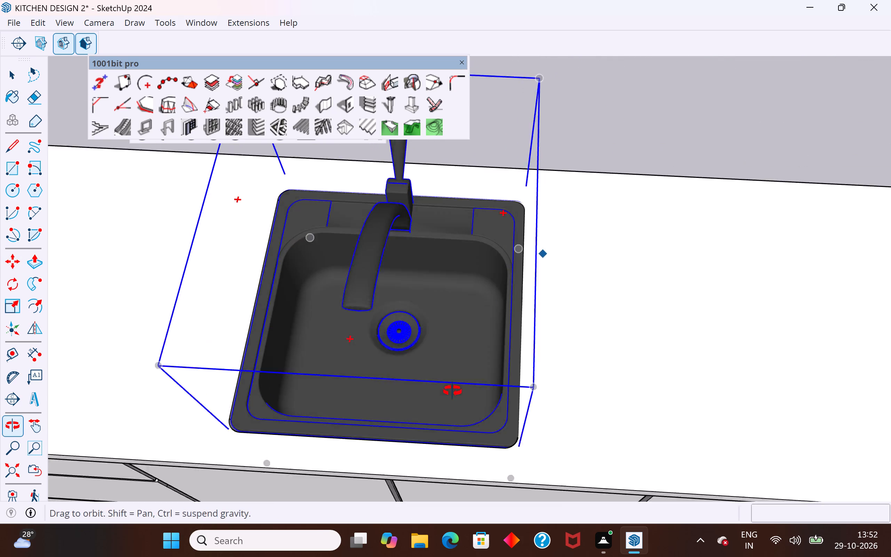
middle_drag(452, 391, 452, 392)
scroll(479, 223, up, 9)
middle_drag(500, 181, 601, 258)
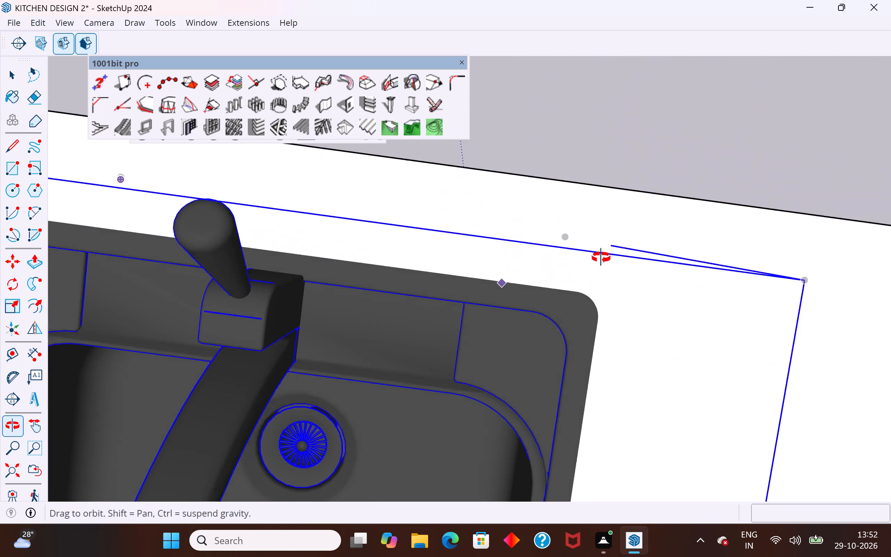
middle_drag(601, 258, 695, 222)
scroll(355, 337, down, 5)
middle_drag(213, 367, 552, 199)
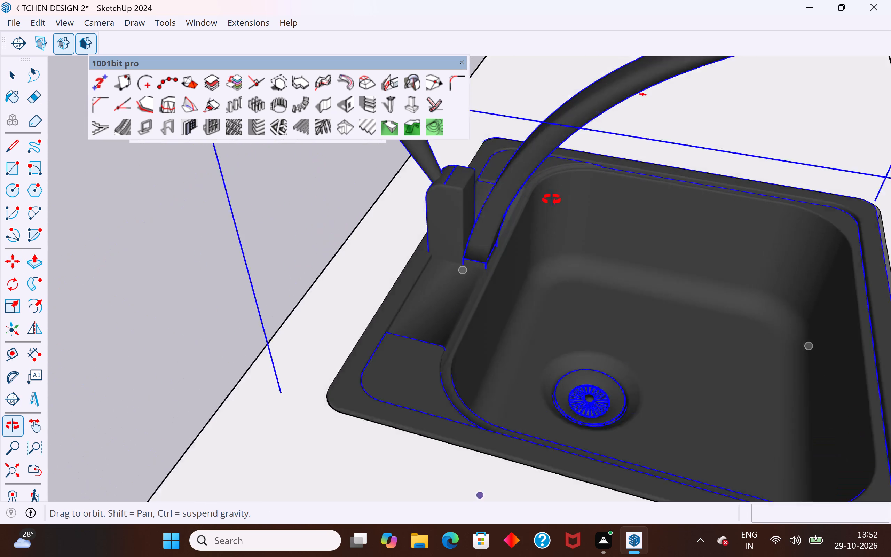
middle_drag(552, 199, 545, 200)
scroll(264, 397, up, 20)
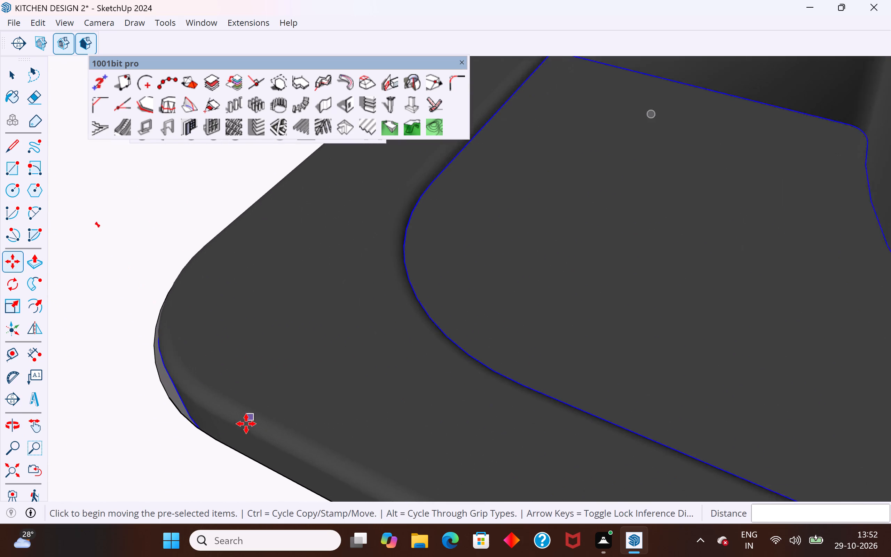
scroll(246, 424, up, 2)
middle_drag(204, 423, 34, 378)
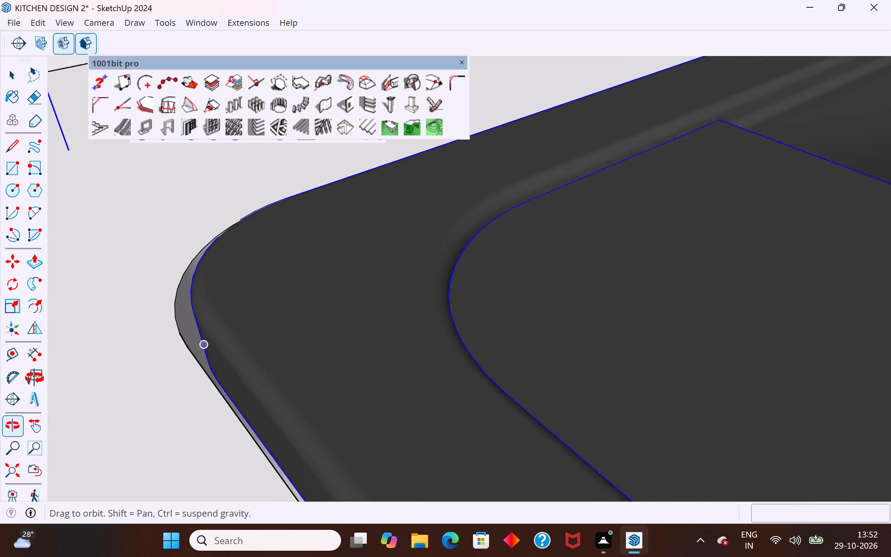
middle_drag(34, 378, 34, 378)
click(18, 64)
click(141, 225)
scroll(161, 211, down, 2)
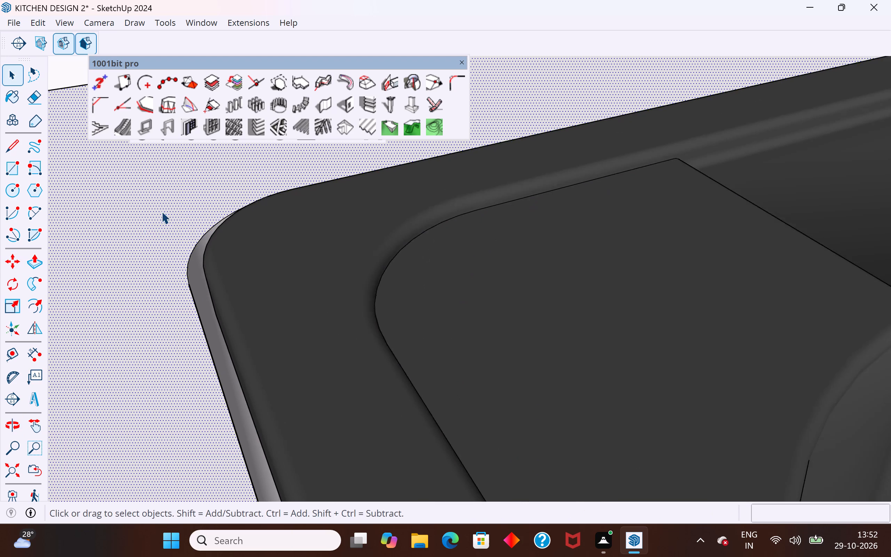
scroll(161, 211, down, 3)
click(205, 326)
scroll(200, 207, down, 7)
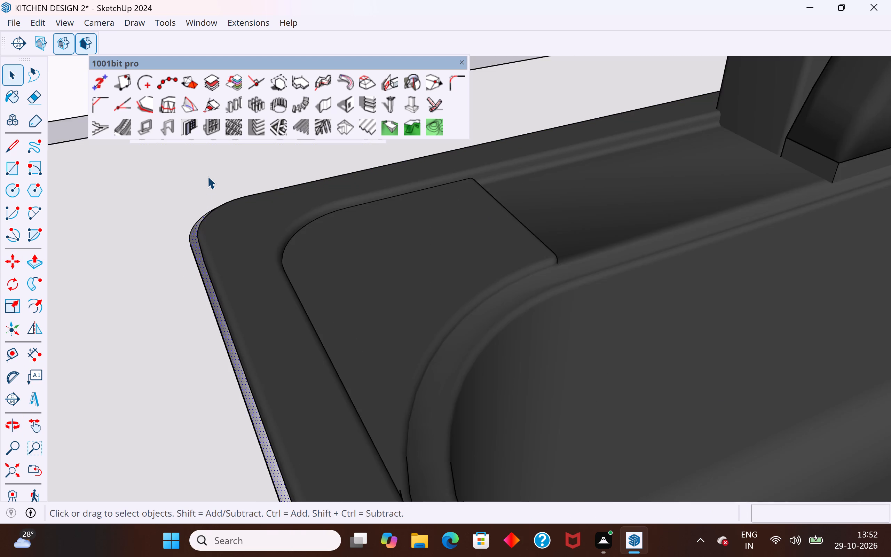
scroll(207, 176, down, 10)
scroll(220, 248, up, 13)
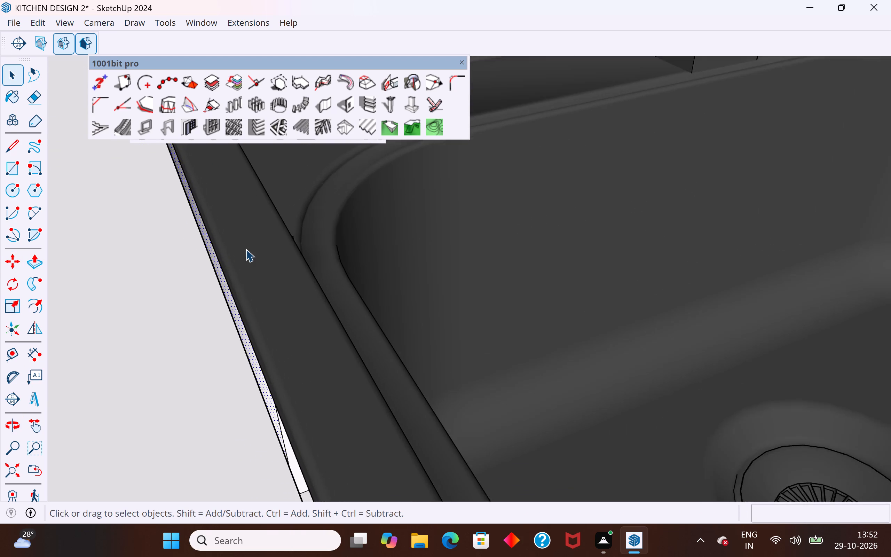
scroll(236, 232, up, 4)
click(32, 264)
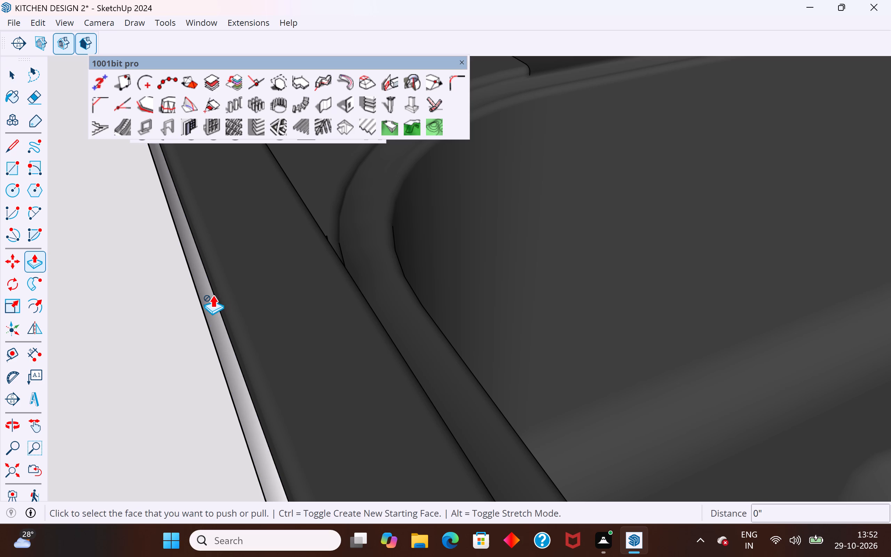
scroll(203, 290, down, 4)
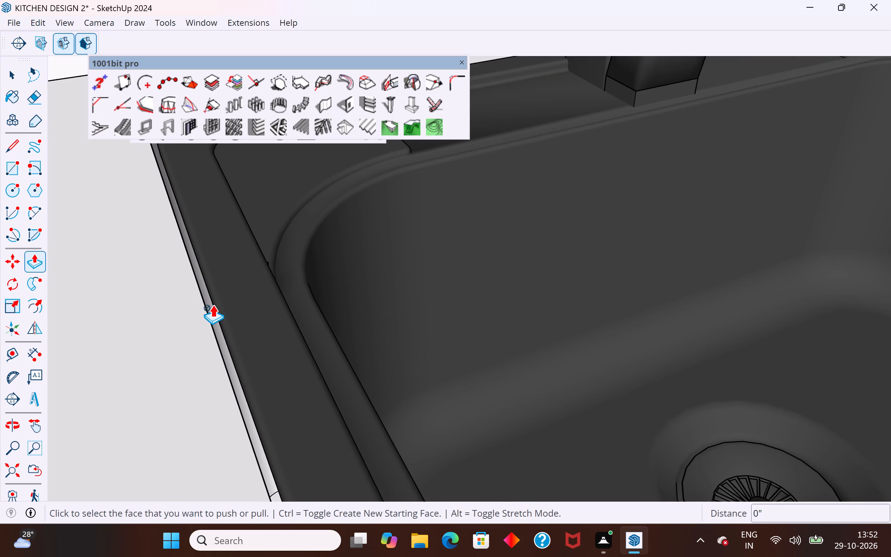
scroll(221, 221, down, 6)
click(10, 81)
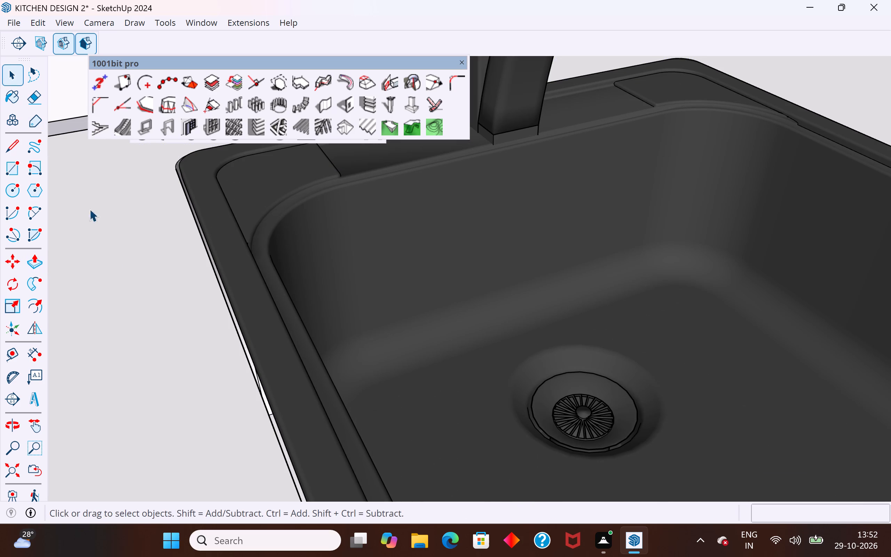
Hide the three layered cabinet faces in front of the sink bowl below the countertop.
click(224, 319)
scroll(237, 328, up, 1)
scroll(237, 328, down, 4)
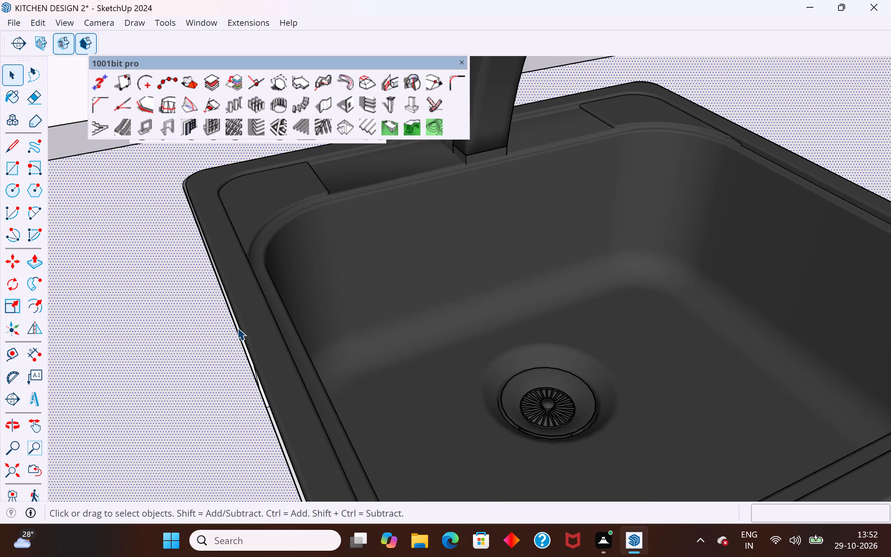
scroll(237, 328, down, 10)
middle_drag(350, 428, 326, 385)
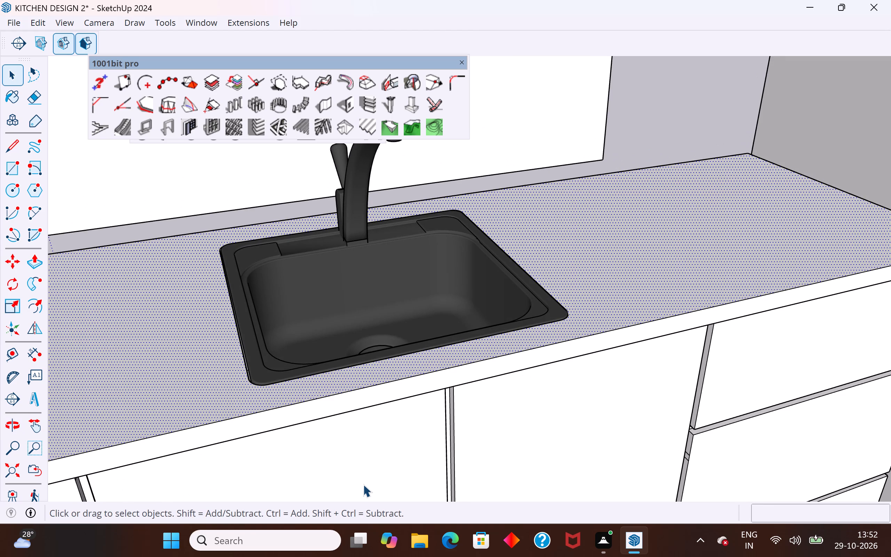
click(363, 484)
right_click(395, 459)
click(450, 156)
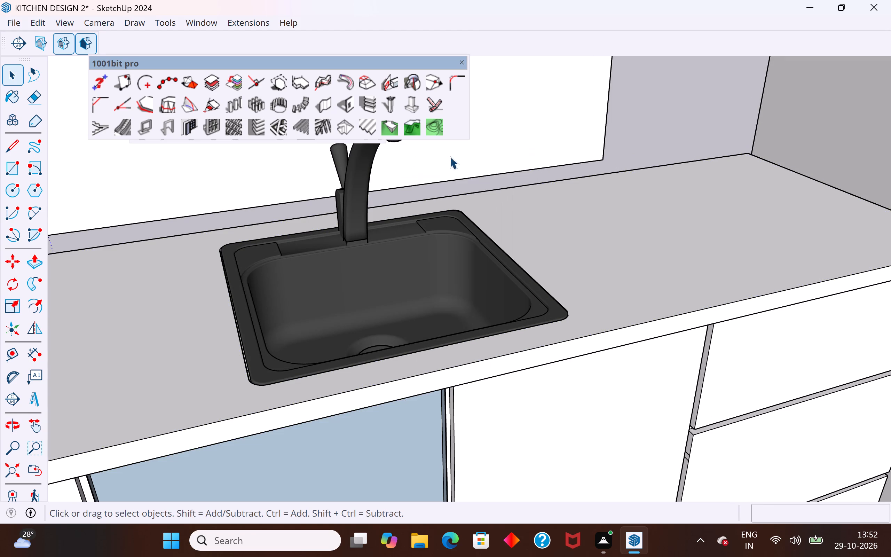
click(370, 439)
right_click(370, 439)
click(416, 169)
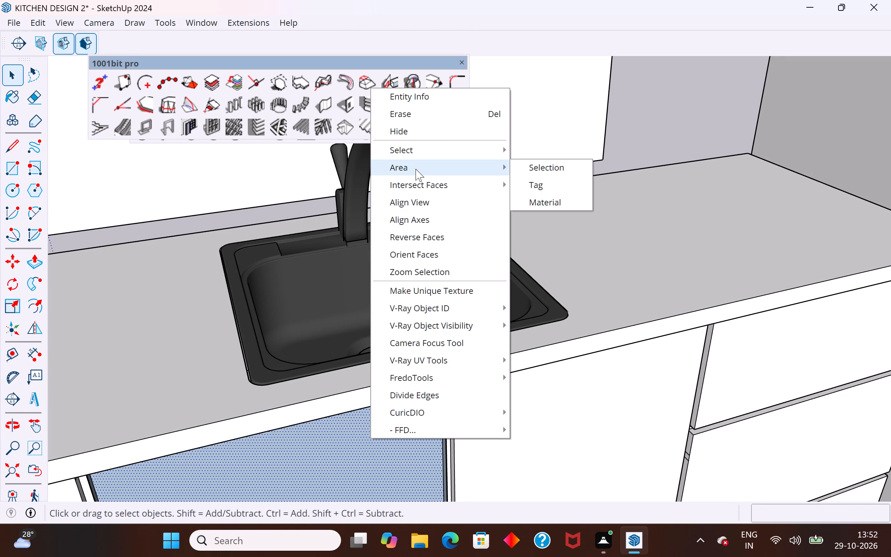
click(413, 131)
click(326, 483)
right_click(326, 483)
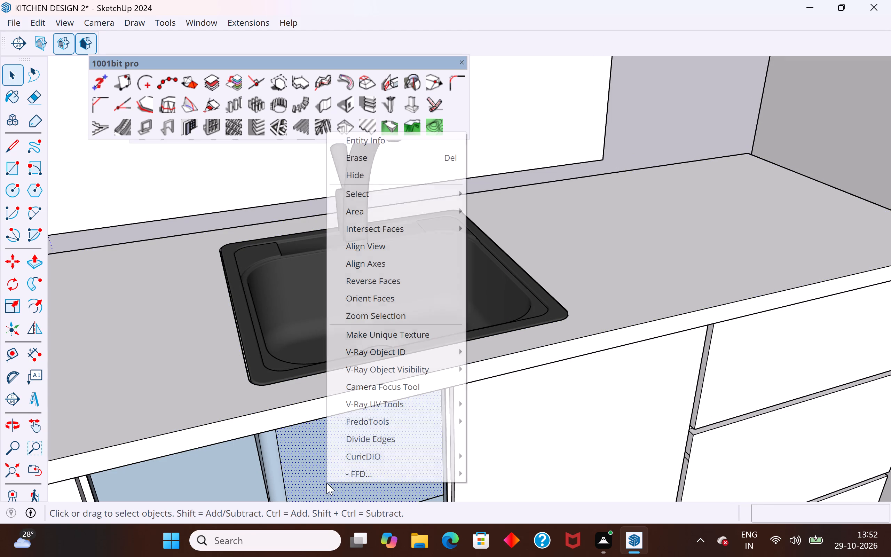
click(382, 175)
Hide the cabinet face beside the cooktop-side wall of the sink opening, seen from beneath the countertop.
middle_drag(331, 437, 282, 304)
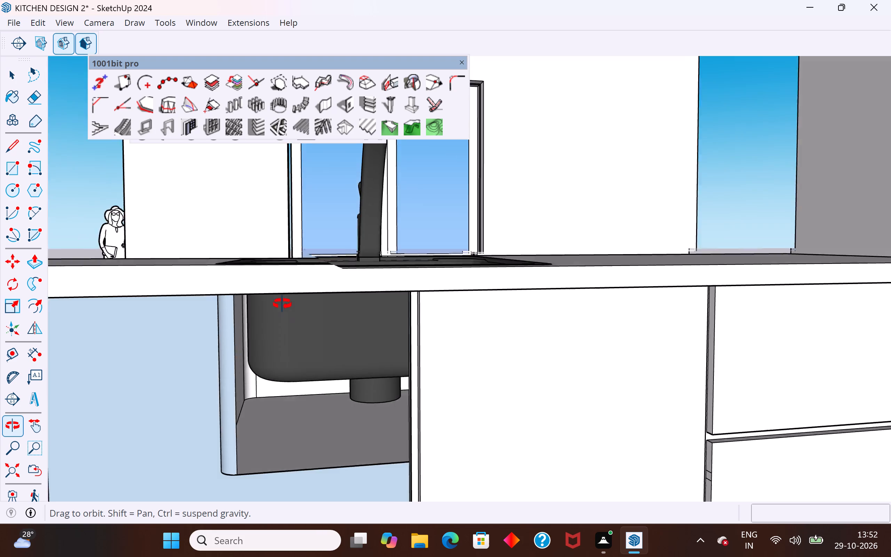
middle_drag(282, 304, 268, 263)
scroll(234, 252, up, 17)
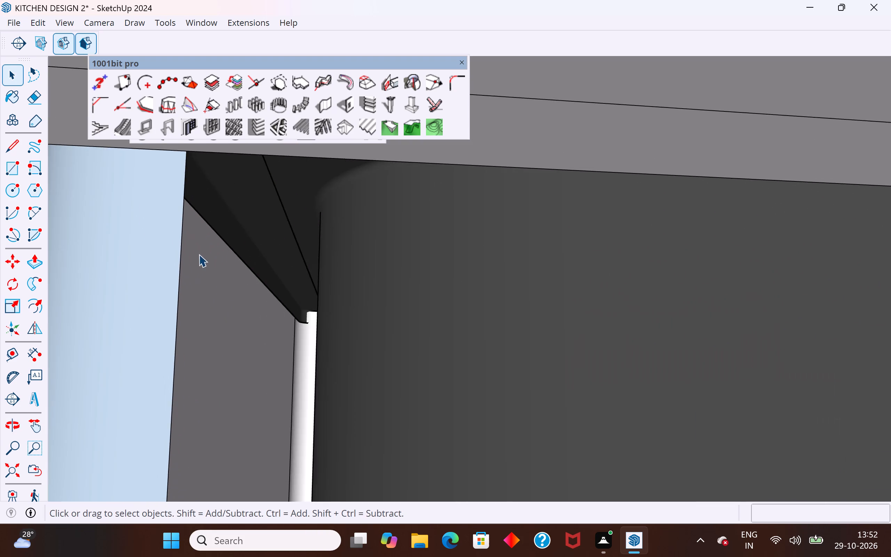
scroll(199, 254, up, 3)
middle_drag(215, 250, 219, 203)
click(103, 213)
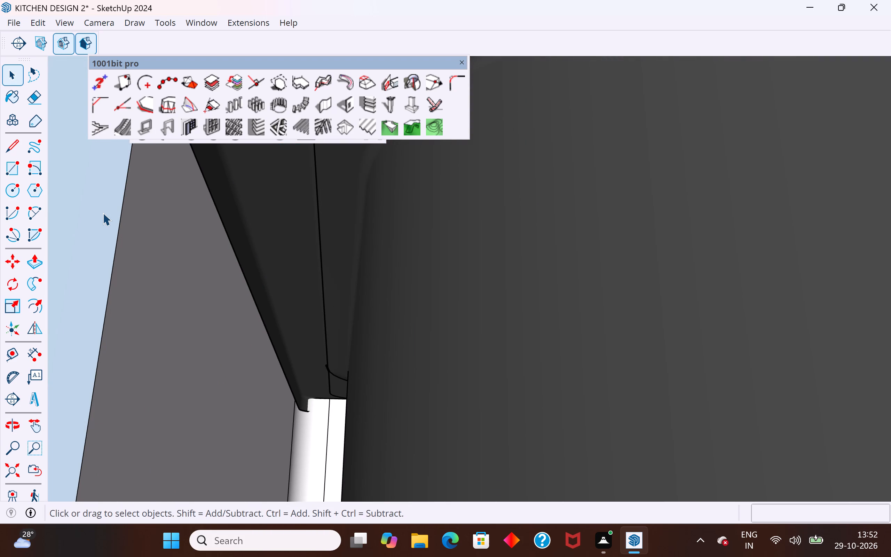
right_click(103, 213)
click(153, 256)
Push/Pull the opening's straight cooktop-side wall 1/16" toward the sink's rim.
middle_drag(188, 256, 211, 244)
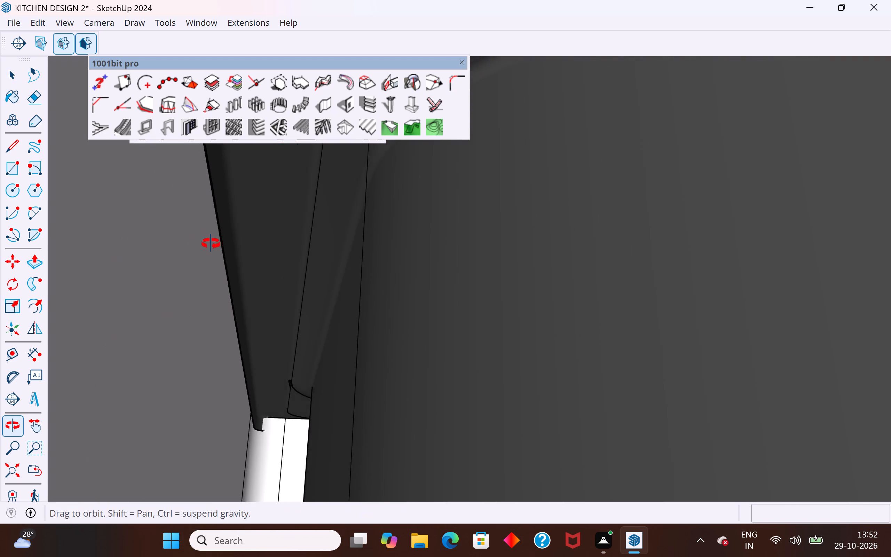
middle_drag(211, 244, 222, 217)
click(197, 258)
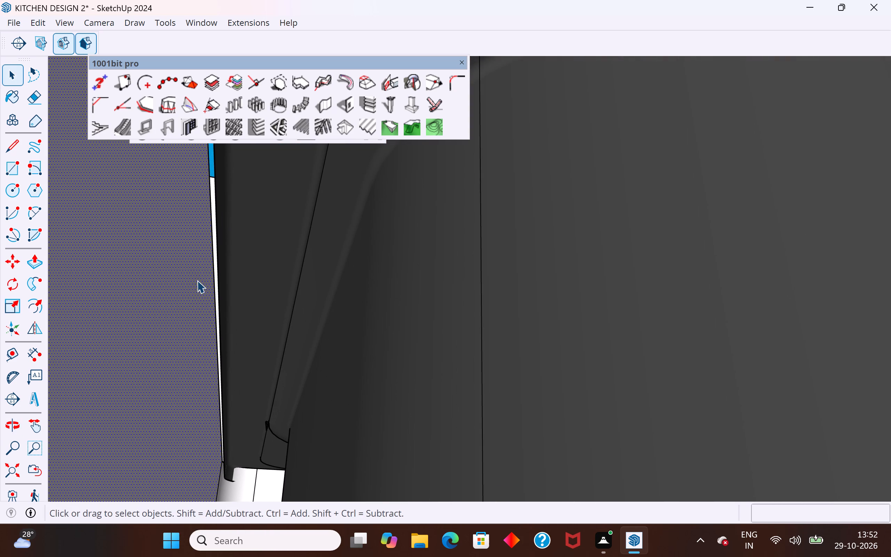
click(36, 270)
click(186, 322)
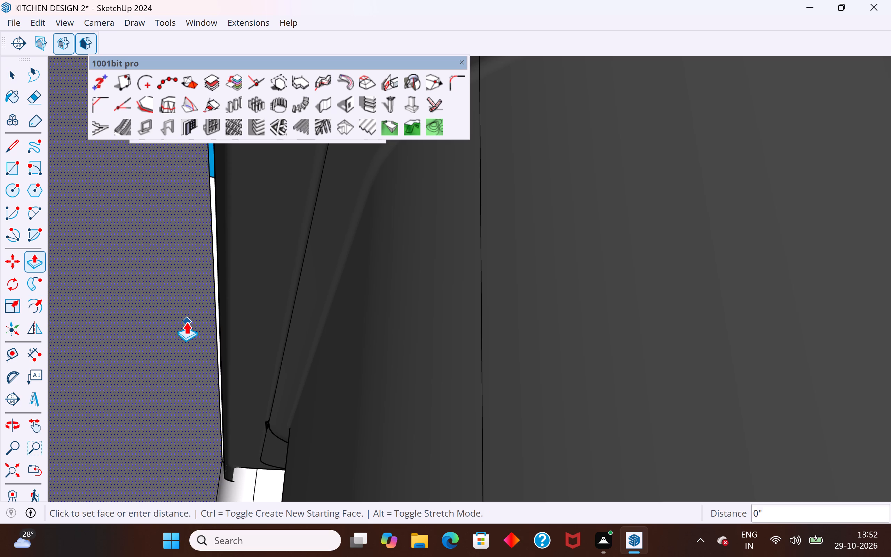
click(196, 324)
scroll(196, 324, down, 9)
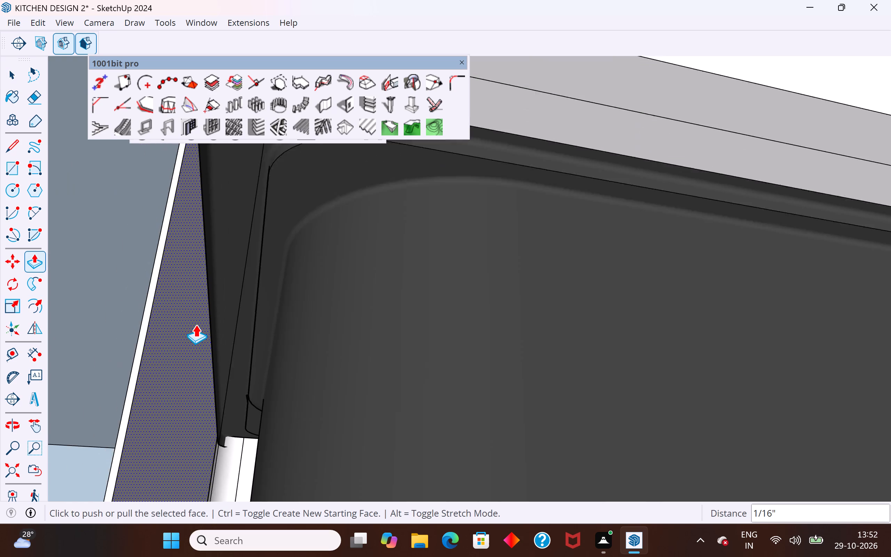
Examine the gap between the sink's rim and the cooktop-side opening wall from above and below.
scroll(196, 324, down, 2)
middle_drag(196, 324, 189, 532)
middle_drag(199, 405, 259, 489)
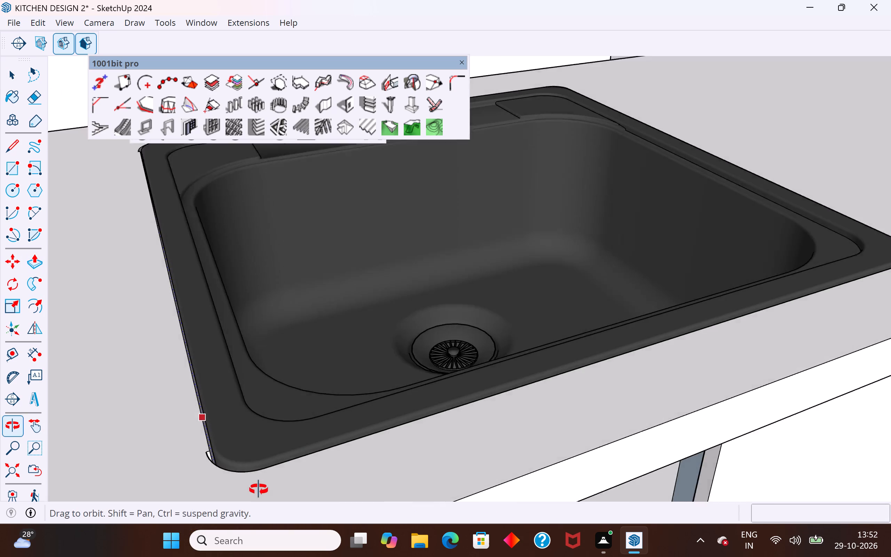
middle_drag(259, 489, 261, 491)
scroll(224, 421, up, 13)
middle_drag(188, 409, 188, 353)
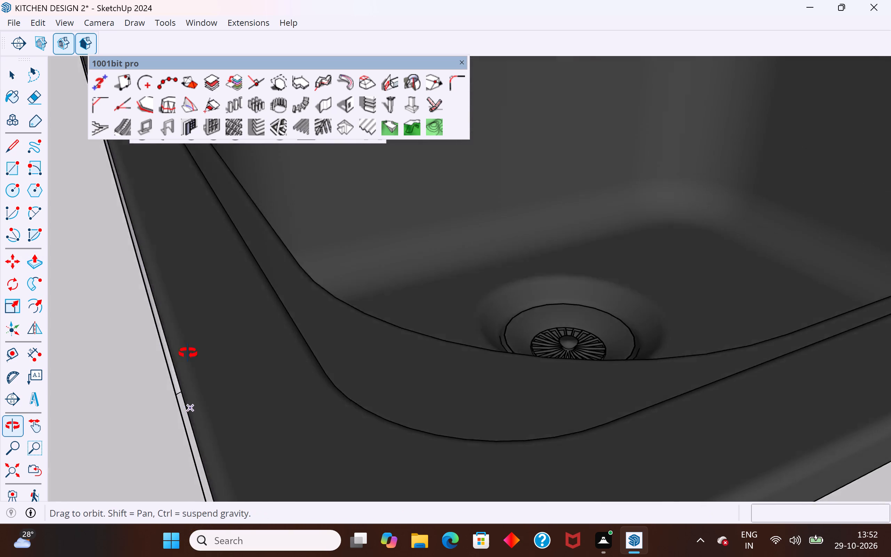
middle_drag(188, 353, 131, 307)
scroll(142, 292, down, 10)
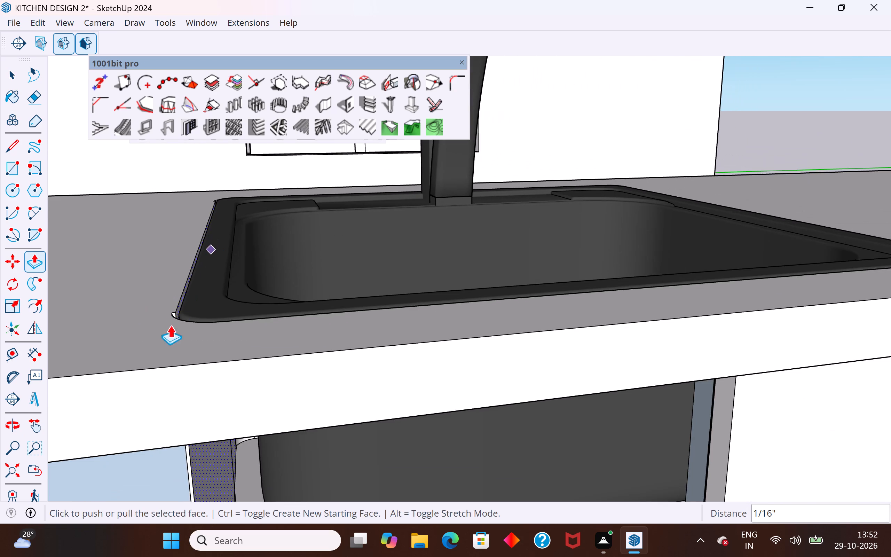
scroll(258, 411, up, 1)
middle_drag(256, 408, 204, 212)
scroll(183, 389, up, 2)
middle_drag(188, 335, 143, 146)
middle_drag(203, 289, 192, 258)
scroll(209, 418, up, 3)
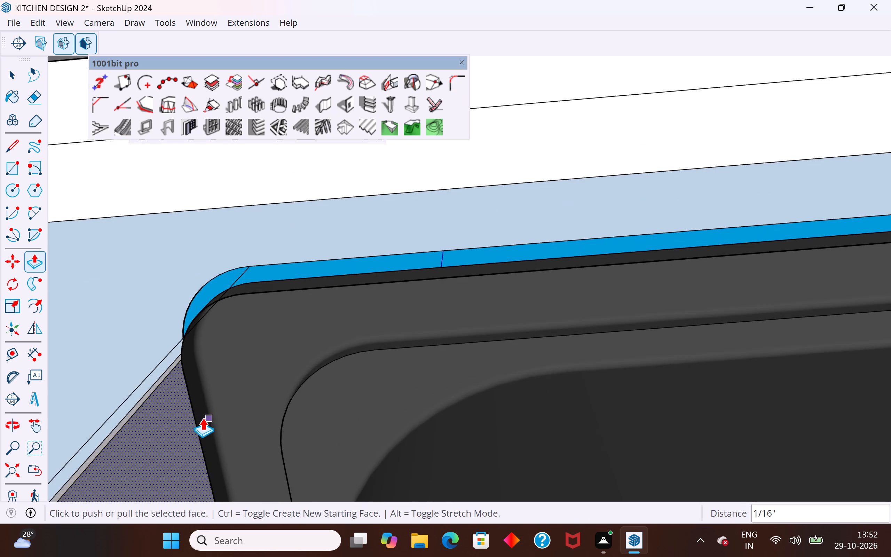
scroll(203, 418, up, 3)
middle_drag(171, 427, 392, 492)
scroll(392, 493, up, 1)
scroll(351, 505, down, 5)
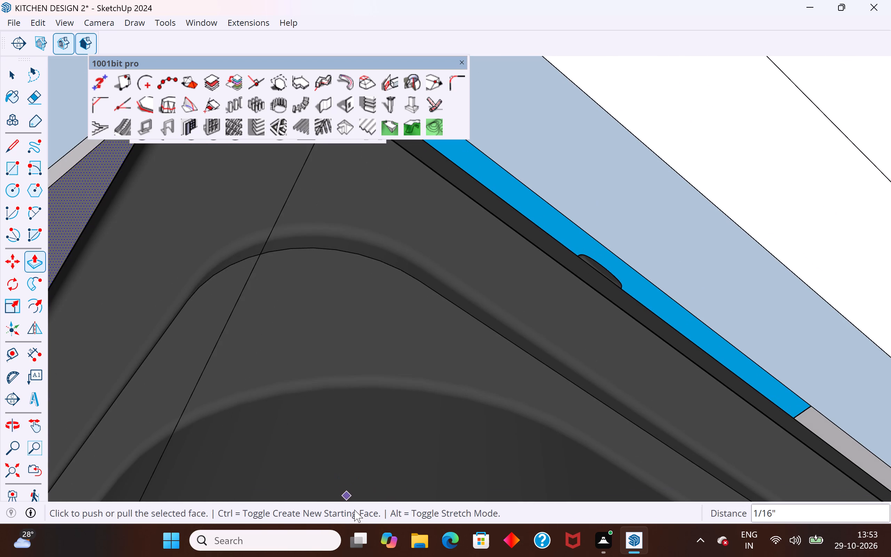
scroll(355, 510, down, 10)
scroll(386, 297, up, 8)
middle_drag(394, 275, 198, 389)
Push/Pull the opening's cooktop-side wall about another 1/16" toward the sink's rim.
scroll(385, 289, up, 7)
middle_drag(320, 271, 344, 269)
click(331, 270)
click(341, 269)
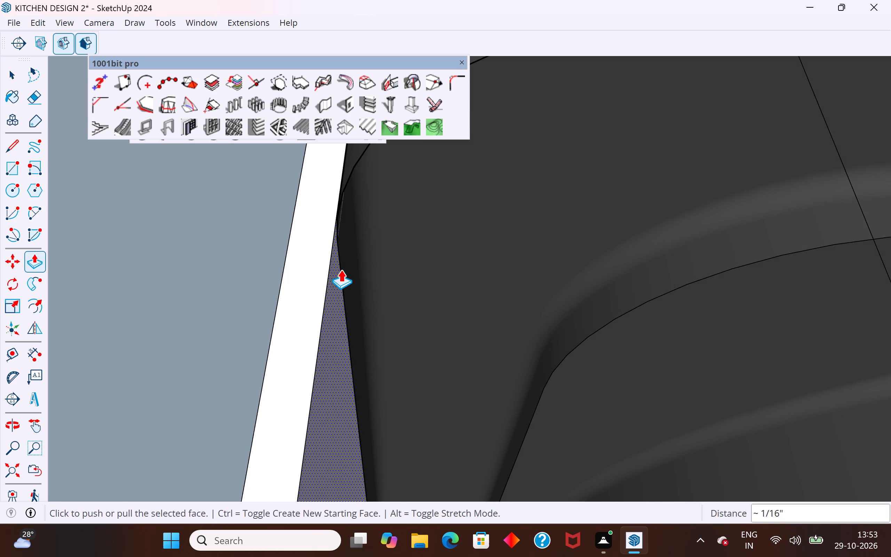
Examine the sink's fit at the front cooktop-side corner and around the whole opening from above.
scroll(353, 339, down, 5)
middle_drag(401, 277, 171, 308)
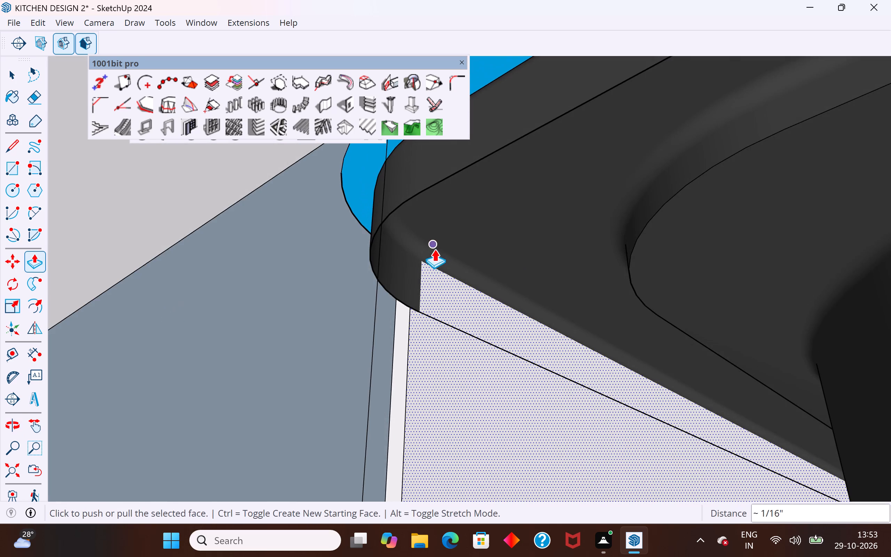
middle_drag(434, 249, 370, 307)
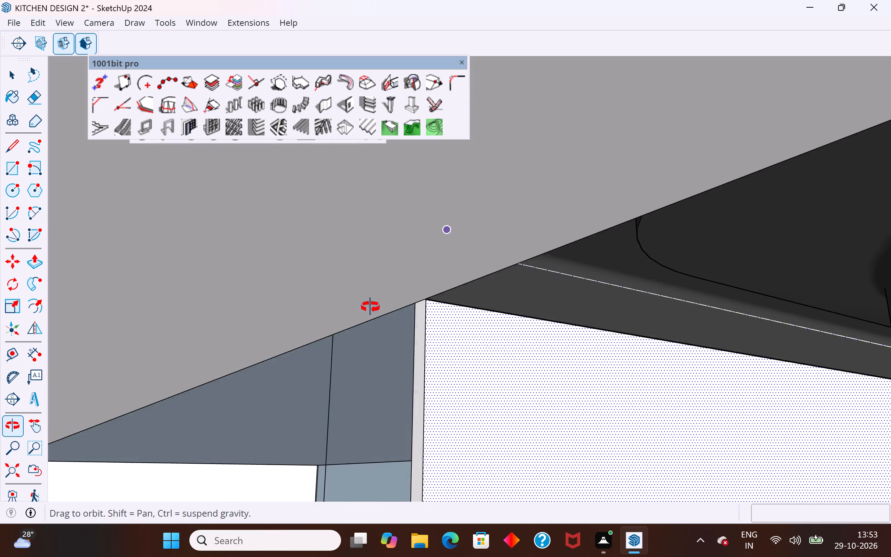
middle_drag(370, 307, 518, 540)
middle_drag(448, 296, 417, 488)
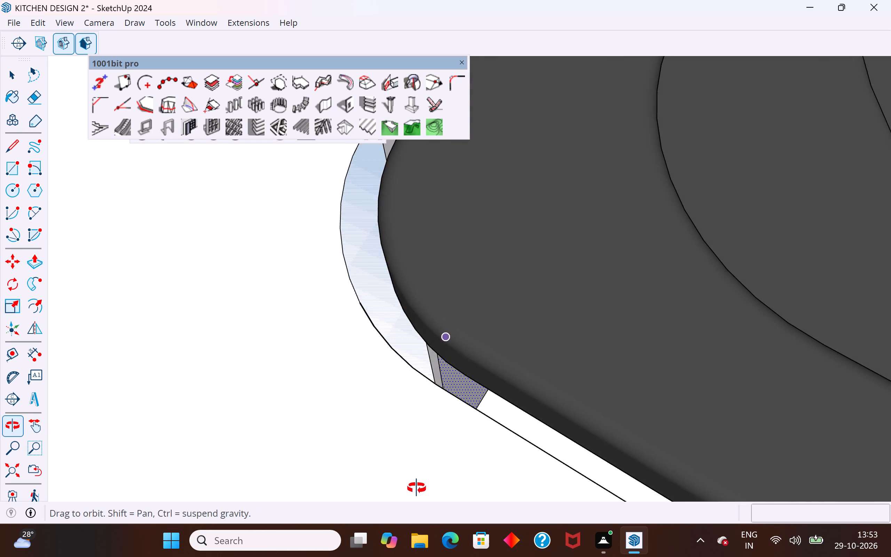
middle_drag(417, 488, 425, 349)
scroll(322, 381, down, 3)
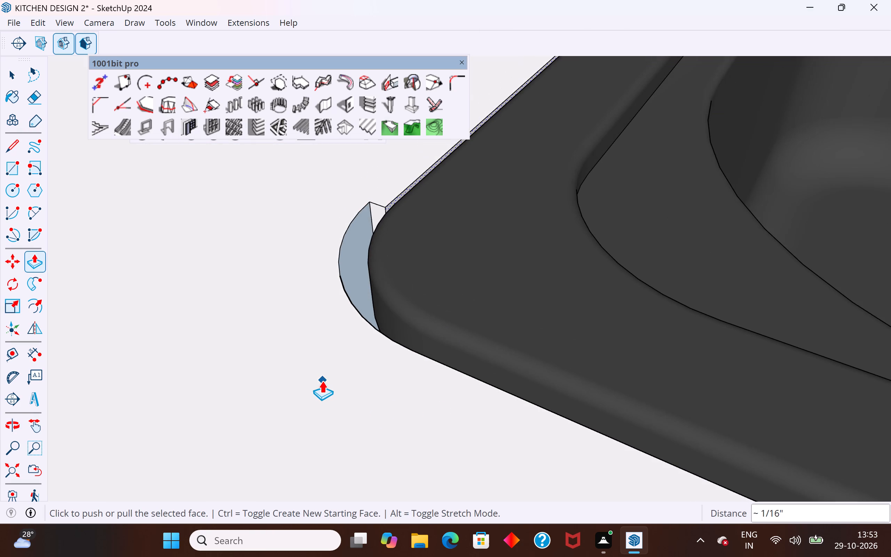
scroll(322, 381, down, 4)
middle_drag(335, 384, 574, 398)
scroll(342, 458, down, 9)
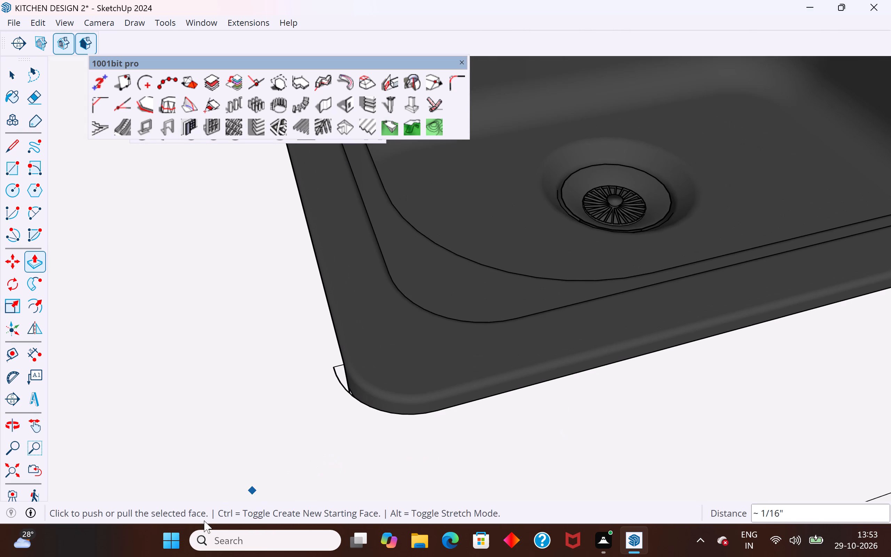
scroll(204, 520, down, 6)
scroll(505, 289, down, 4)
scroll(220, 431, down, 6)
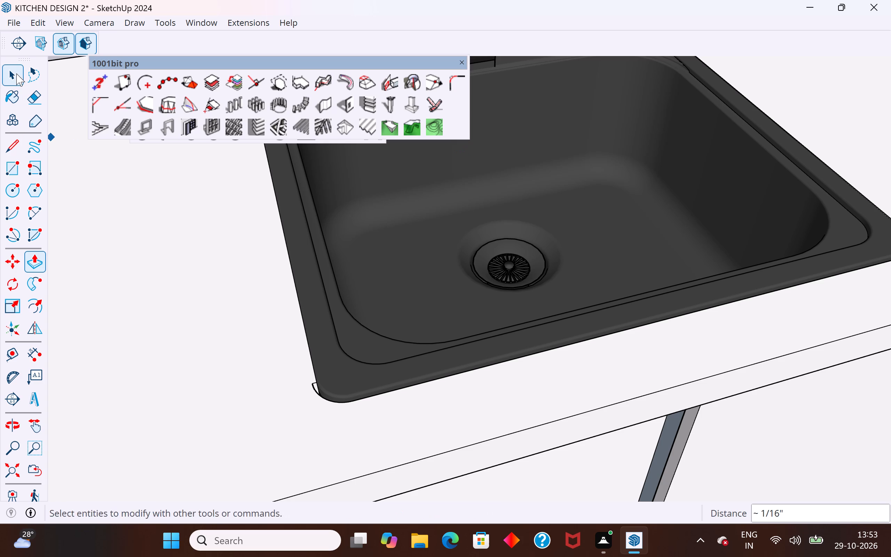
click(16, 73)
scroll(328, 290, down, 4)
middle_drag(794, 246, 468, 235)
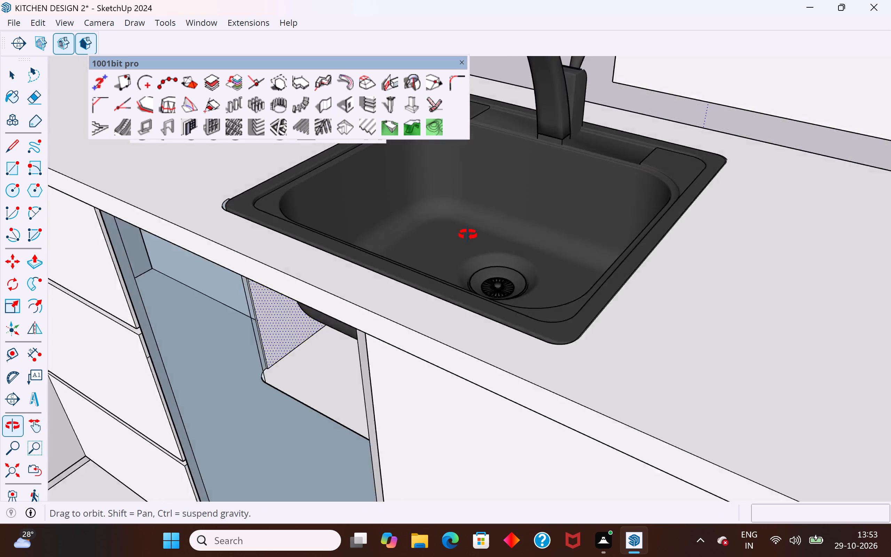
middle_drag(468, 235, 807, 473)
scroll(345, 298, down, 4)
middle_drag(368, 290, 465, 246)
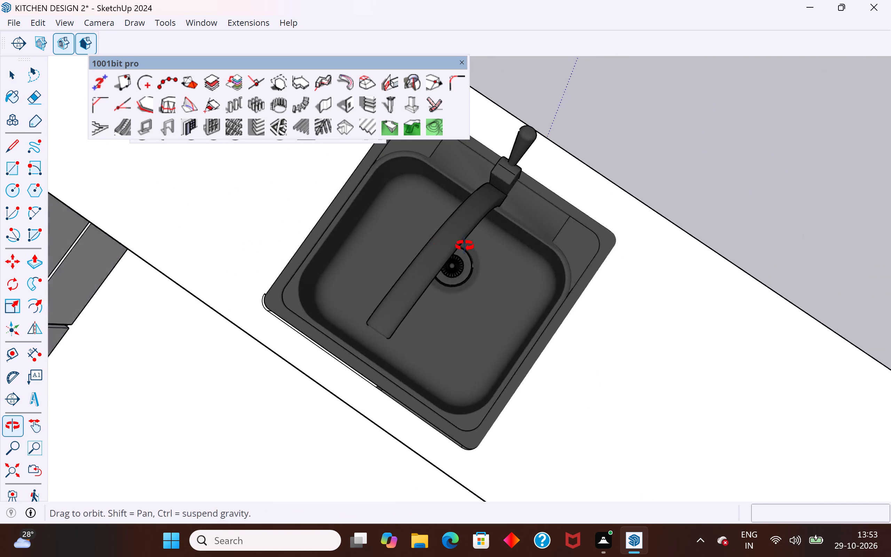
middle_drag(465, 246, 488, 246)
scroll(462, 310, down, 6)
middle_drag(387, 191, 462, 167)
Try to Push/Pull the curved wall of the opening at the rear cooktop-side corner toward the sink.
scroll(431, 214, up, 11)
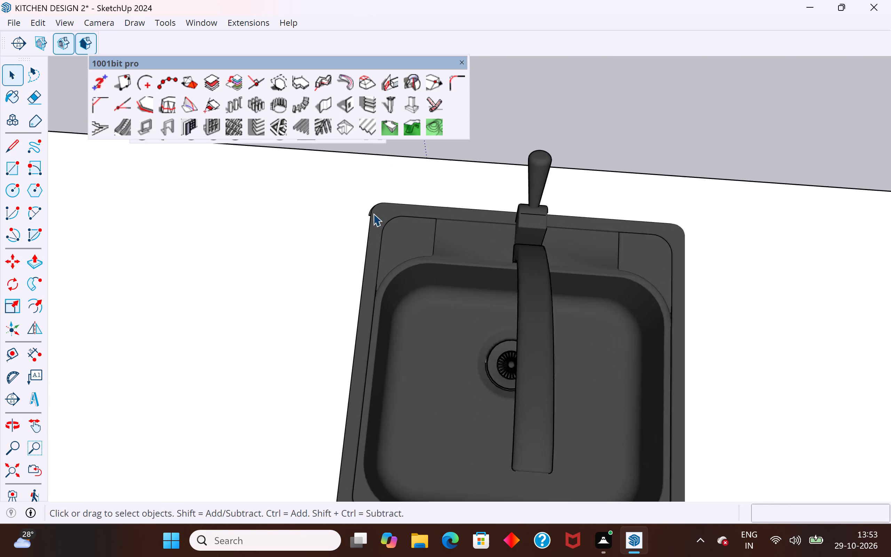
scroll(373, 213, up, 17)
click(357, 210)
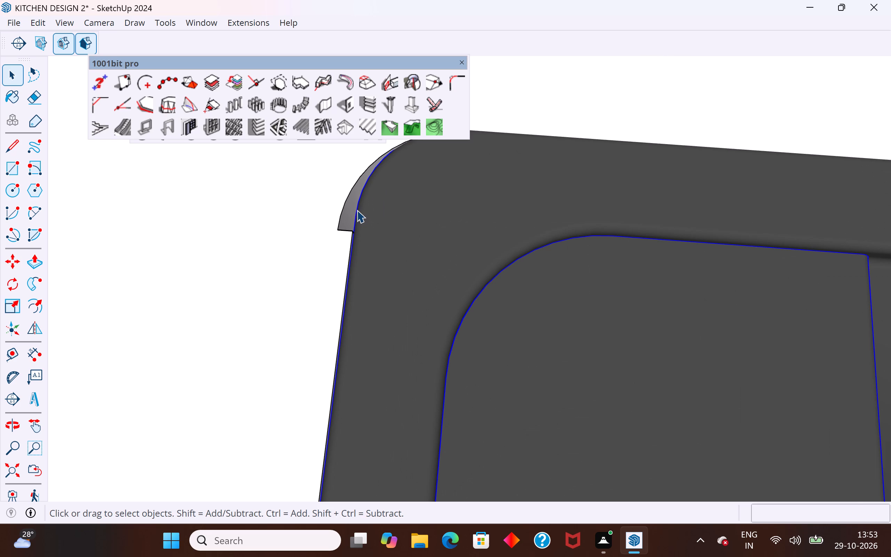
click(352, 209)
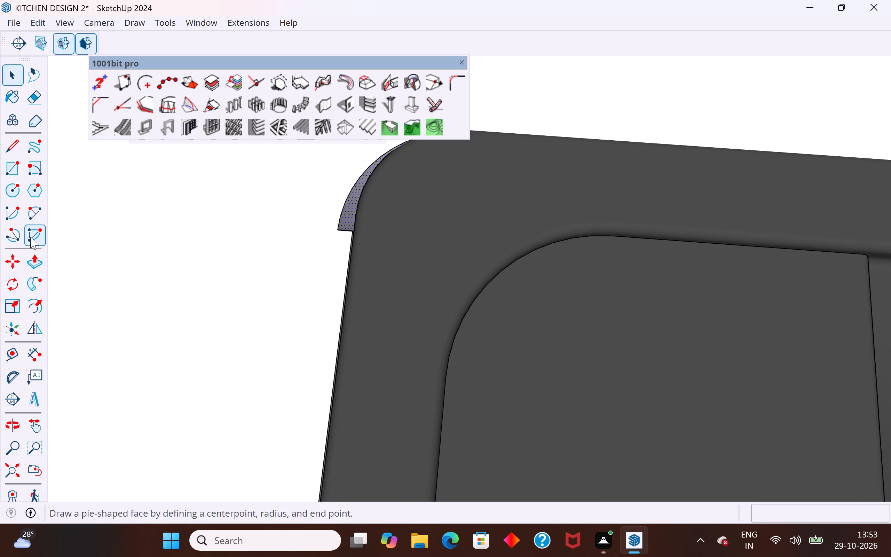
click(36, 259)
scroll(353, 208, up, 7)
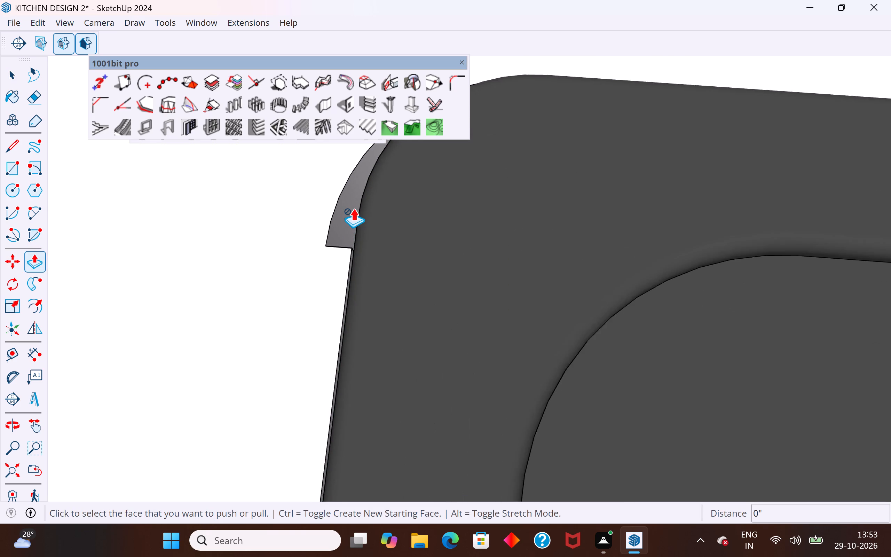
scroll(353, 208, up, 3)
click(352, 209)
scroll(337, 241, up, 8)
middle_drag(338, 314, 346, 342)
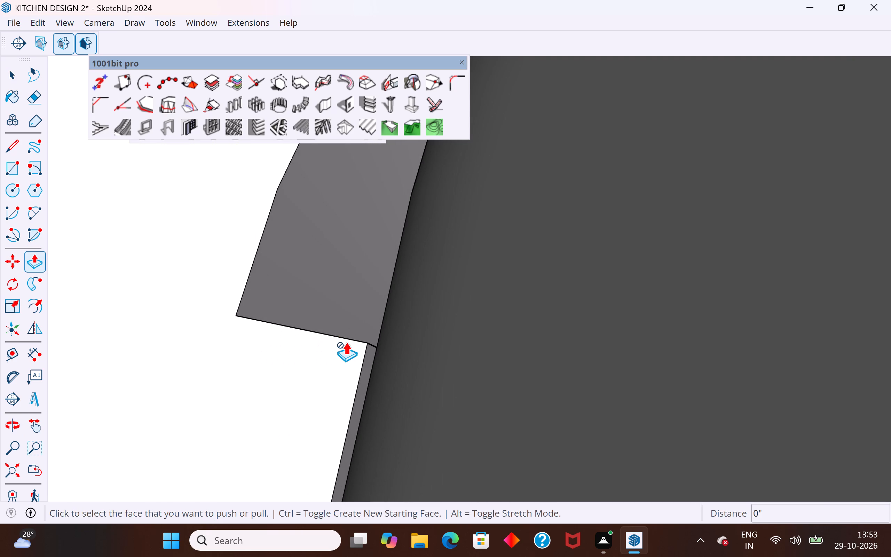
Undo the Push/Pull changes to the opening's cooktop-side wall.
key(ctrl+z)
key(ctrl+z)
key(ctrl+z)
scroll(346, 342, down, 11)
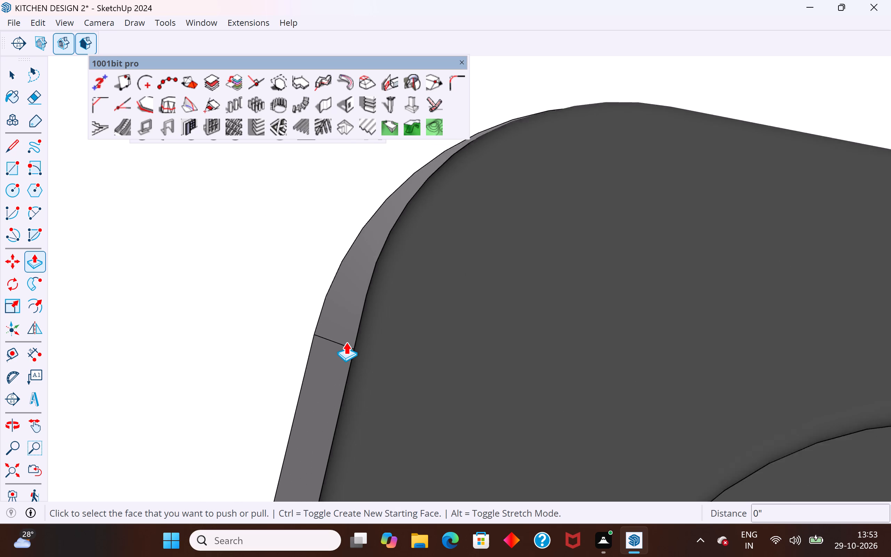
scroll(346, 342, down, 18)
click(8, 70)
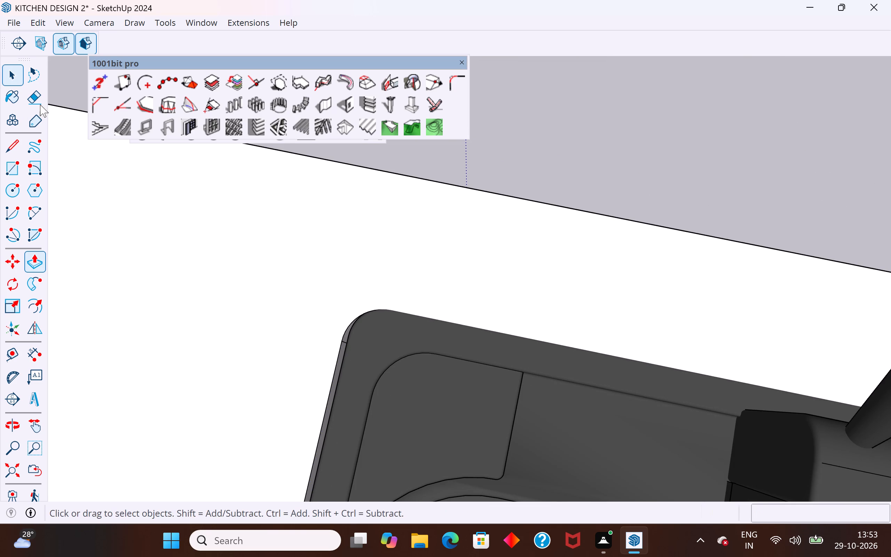
Undo the hiding of the cabinet faces below the sink and the last sink nudge.
scroll(591, 161, down, 8)
middle_drag(590, 268, 590, 171)
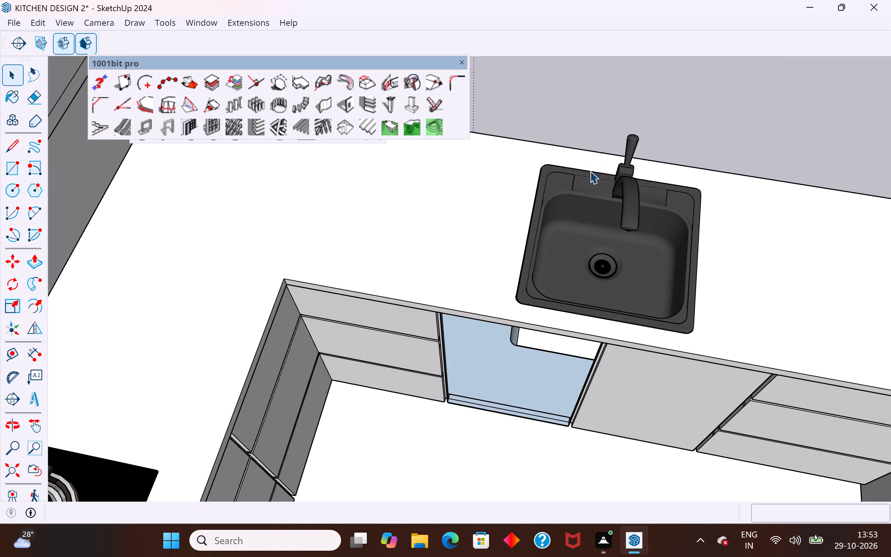
key(ctrl+z)
key(ctrl+z)
key(ctrl+z)
key(ctrl+z)
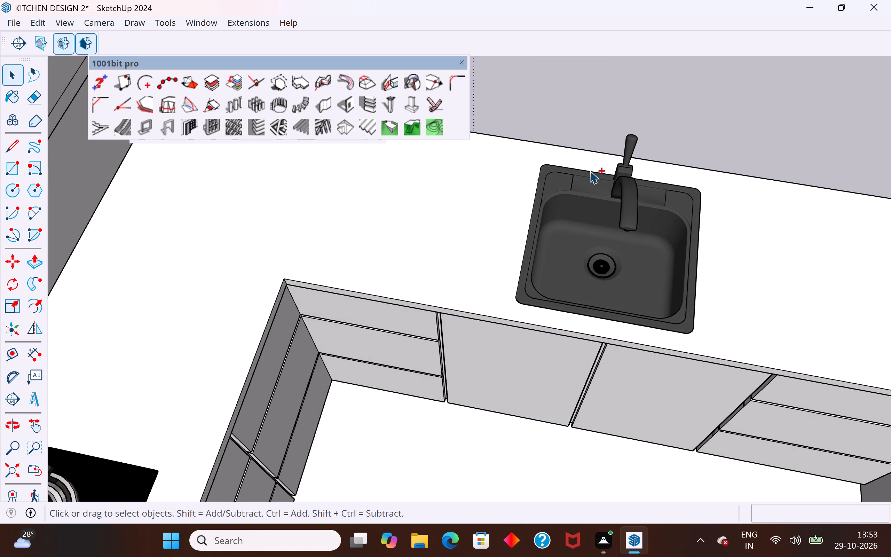
Undo the sink's placement and the cutting of the countertop opening, back to the plain rounded outline.
key(ctrl+z)
key(ctrl+z)
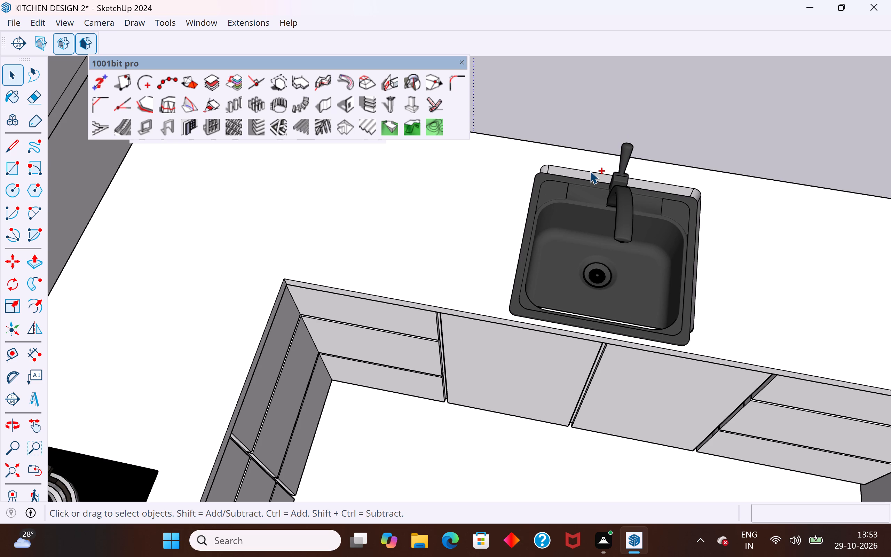
key(ctrl+z)
middle_drag(602, 227, 606, 230)
key(ctrl+z)
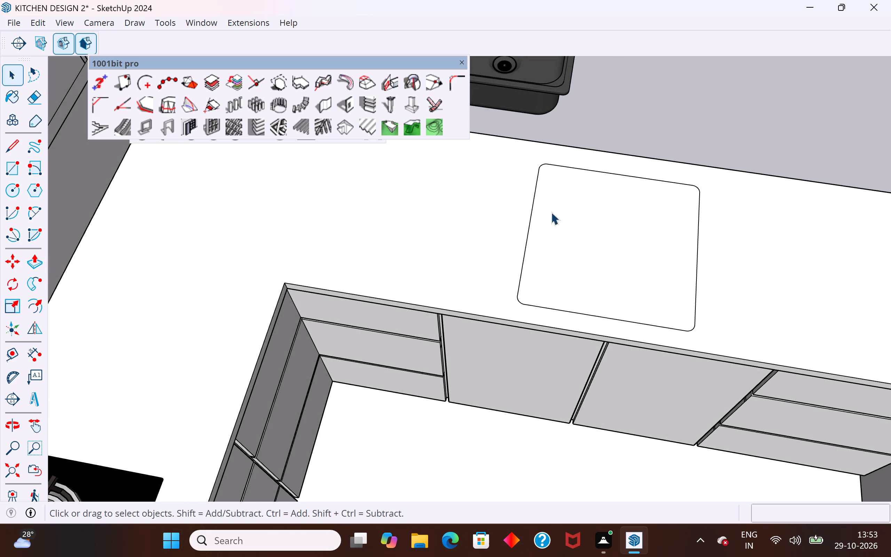
Move the sink about 2' 11 7/16" onto the rounded countertop outline, matching its base to the front fridge-side corner.
scroll(536, 188, up, 3)
scroll(500, 299, down, 10)
scroll(530, 260, down, 4)
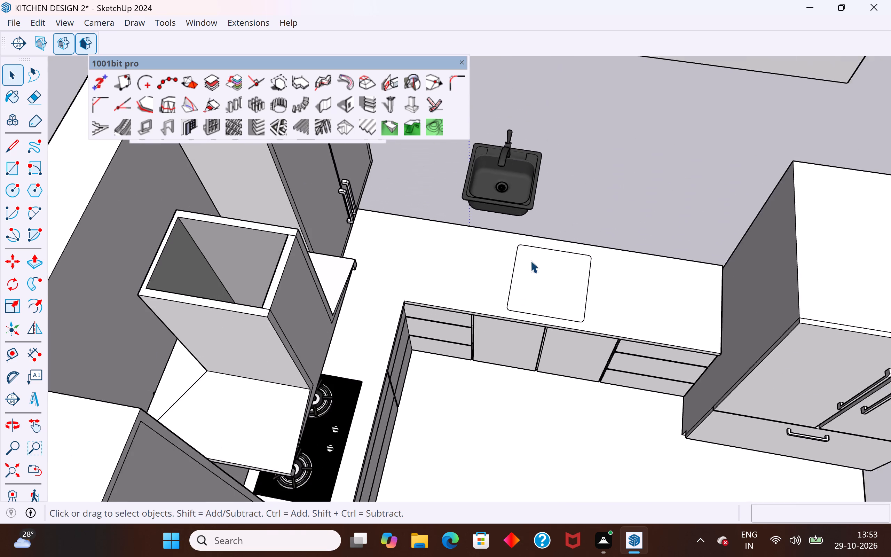
scroll(519, 203, up, 2)
click(529, 210)
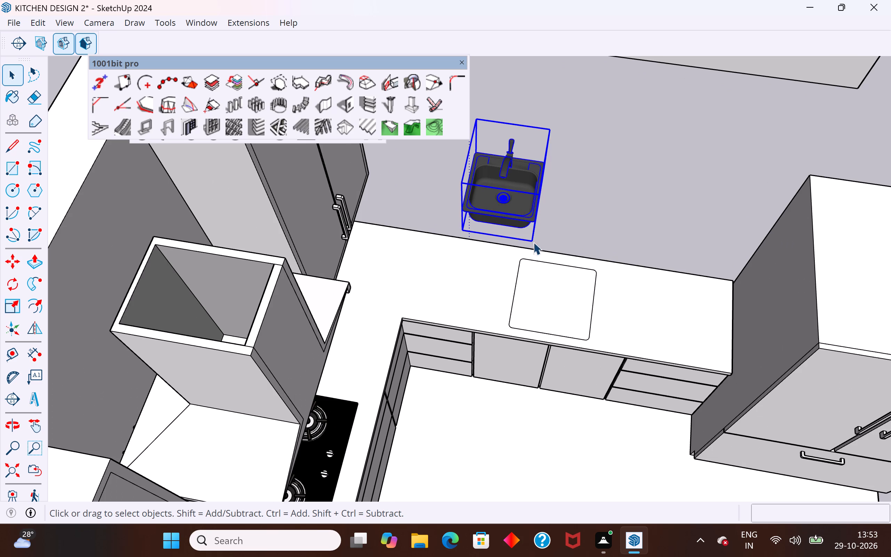
key(m)
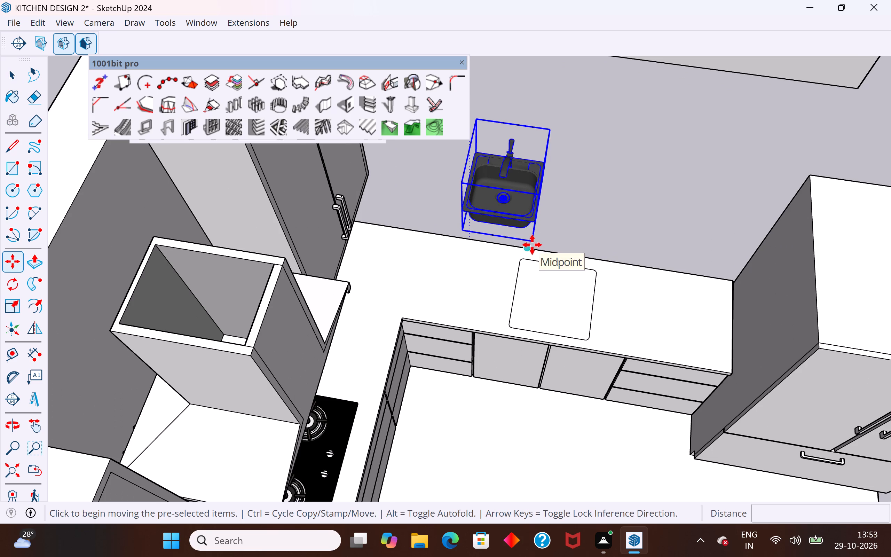
click(534, 244)
middle_drag(598, 346, 564, 210)
scroll(568, 295, up, 8)
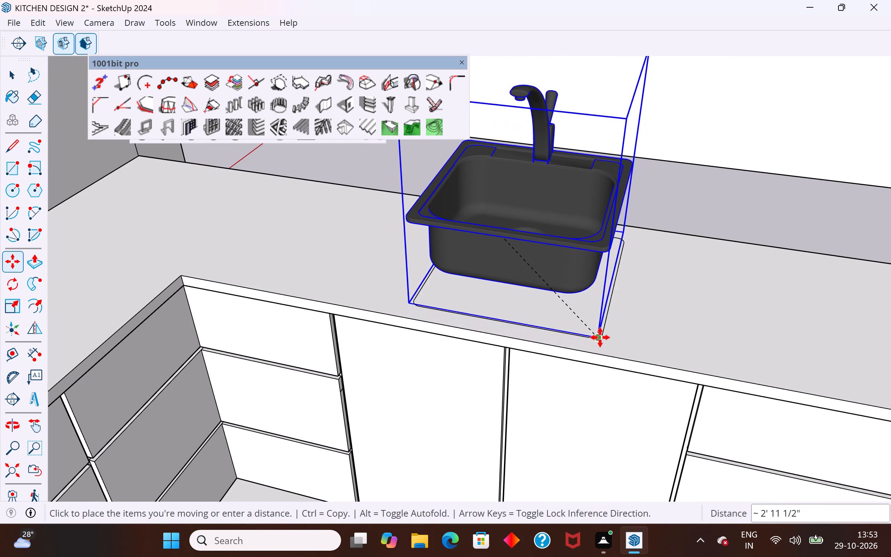
click(600, 336)
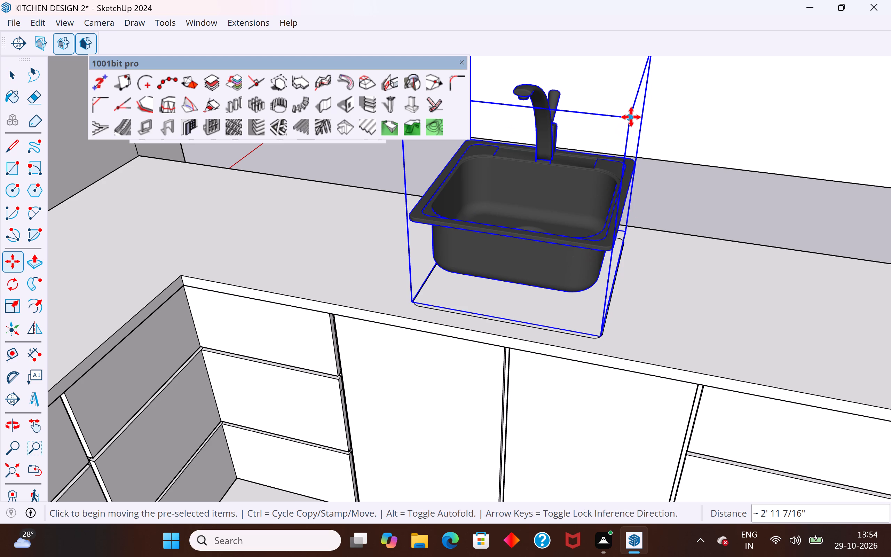
Lower the sink about 1' 9 1/2" below the countertop and shift it about 5/8" toward the outline's fridge-side edge.
click(631, 117)
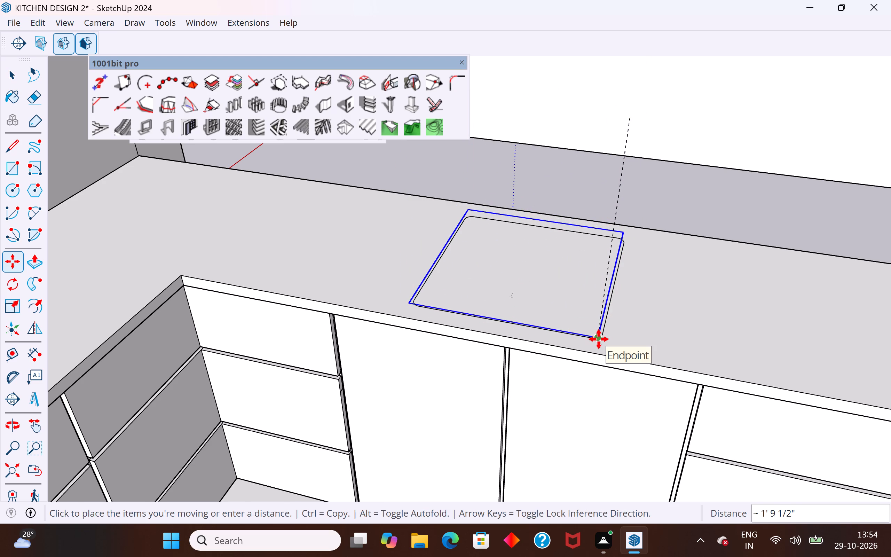
click(599, 339)
middle_drag(624, 296, 630, 440)
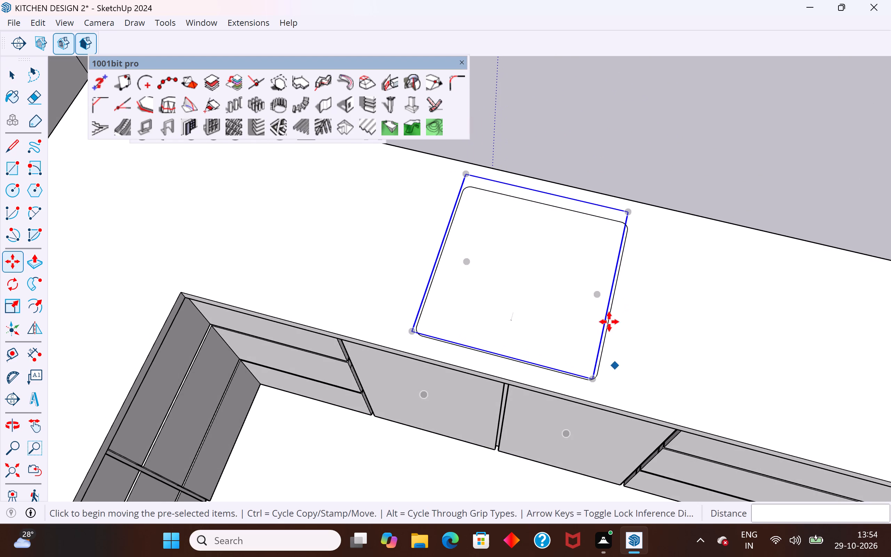
scroll(612, 300, up, 5)
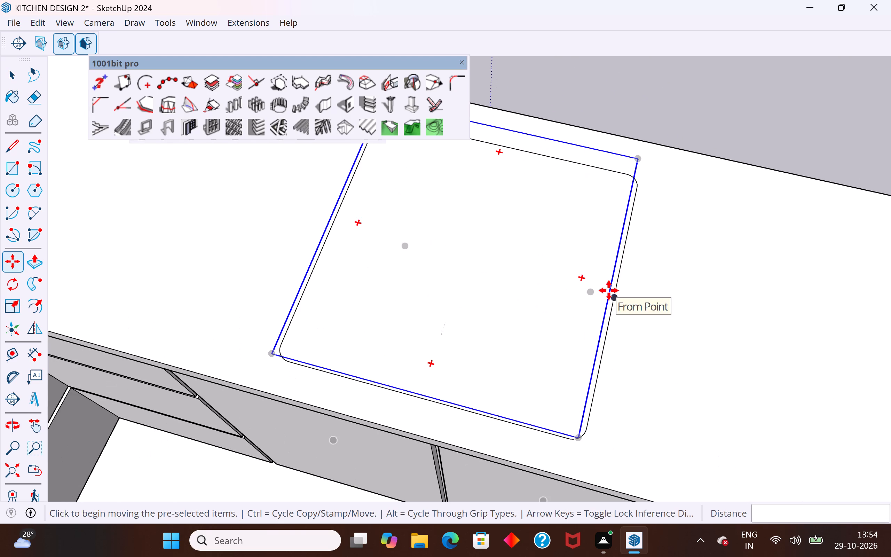
click(609, 290)
click(615, 293)
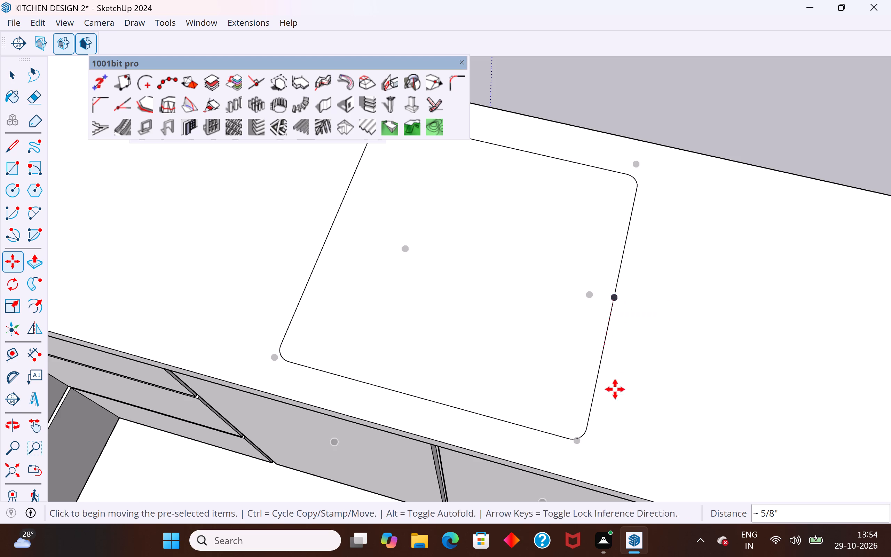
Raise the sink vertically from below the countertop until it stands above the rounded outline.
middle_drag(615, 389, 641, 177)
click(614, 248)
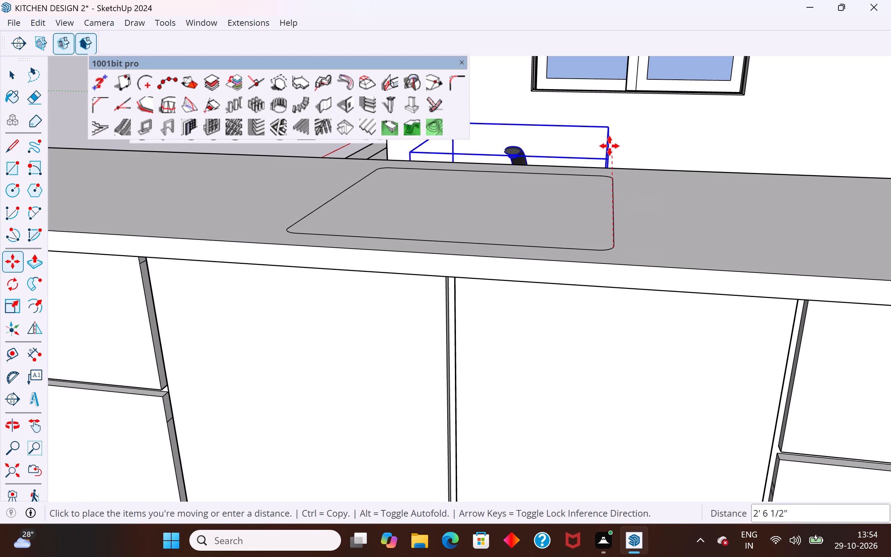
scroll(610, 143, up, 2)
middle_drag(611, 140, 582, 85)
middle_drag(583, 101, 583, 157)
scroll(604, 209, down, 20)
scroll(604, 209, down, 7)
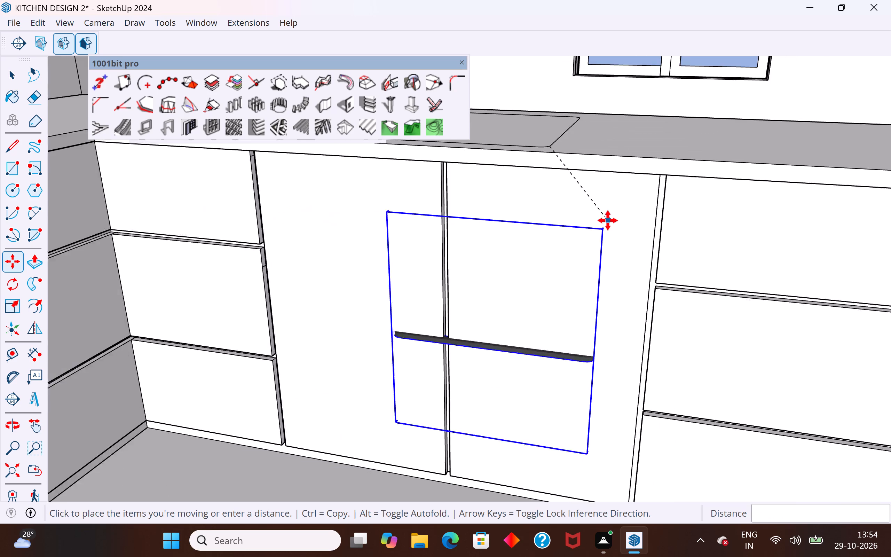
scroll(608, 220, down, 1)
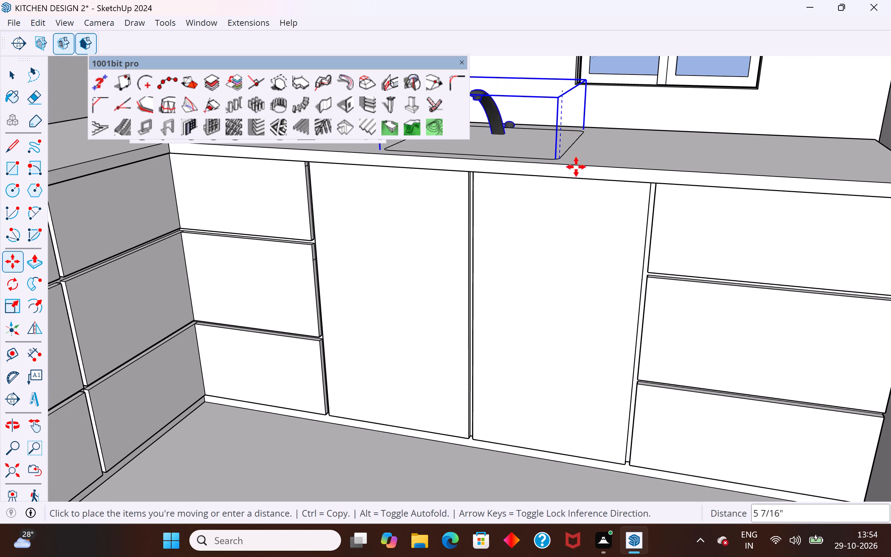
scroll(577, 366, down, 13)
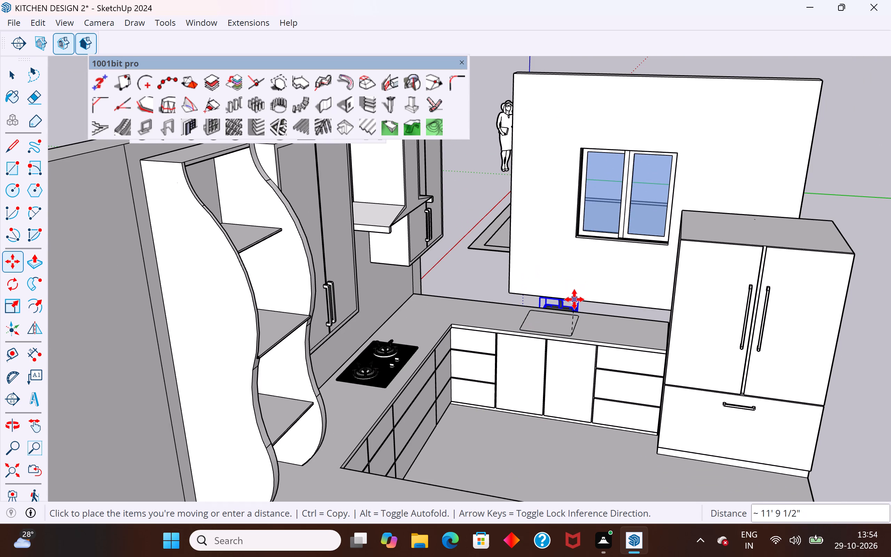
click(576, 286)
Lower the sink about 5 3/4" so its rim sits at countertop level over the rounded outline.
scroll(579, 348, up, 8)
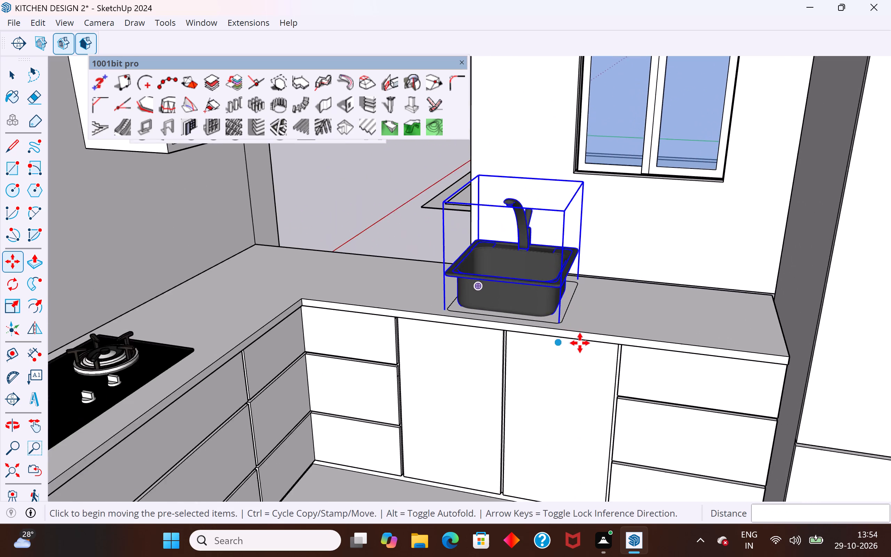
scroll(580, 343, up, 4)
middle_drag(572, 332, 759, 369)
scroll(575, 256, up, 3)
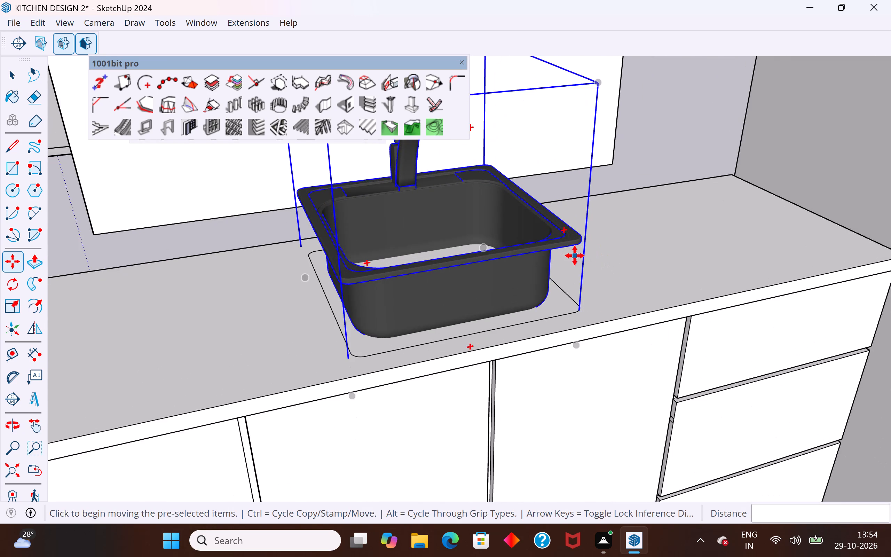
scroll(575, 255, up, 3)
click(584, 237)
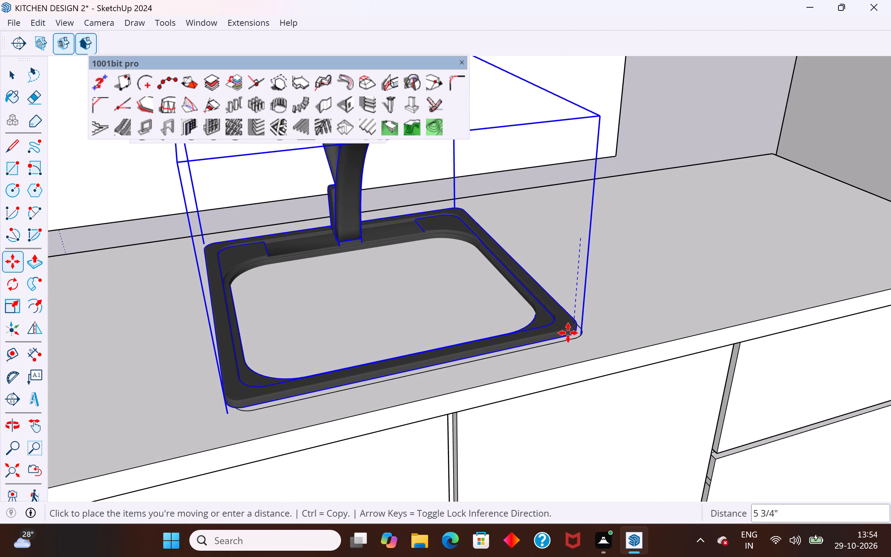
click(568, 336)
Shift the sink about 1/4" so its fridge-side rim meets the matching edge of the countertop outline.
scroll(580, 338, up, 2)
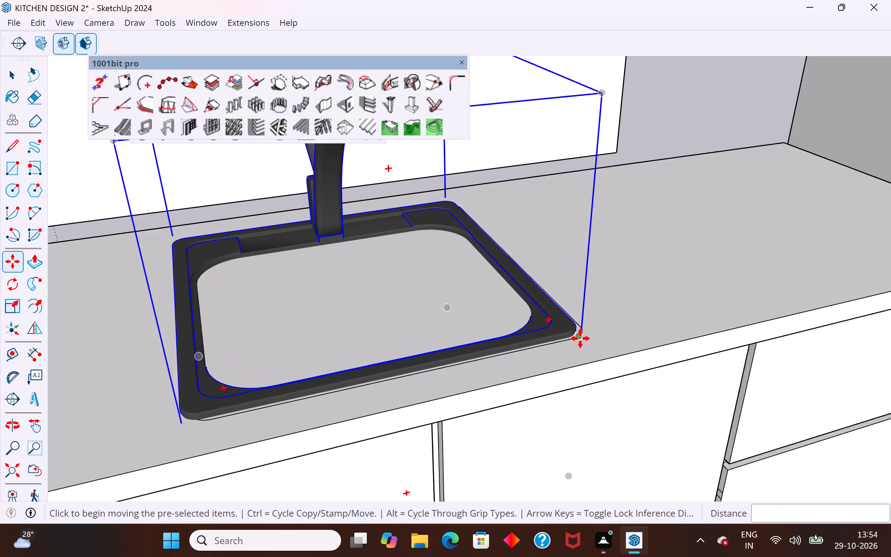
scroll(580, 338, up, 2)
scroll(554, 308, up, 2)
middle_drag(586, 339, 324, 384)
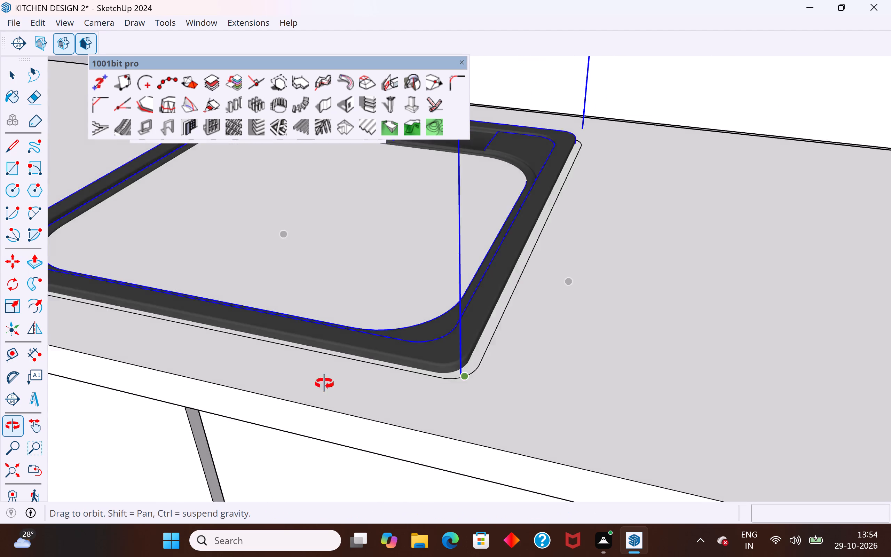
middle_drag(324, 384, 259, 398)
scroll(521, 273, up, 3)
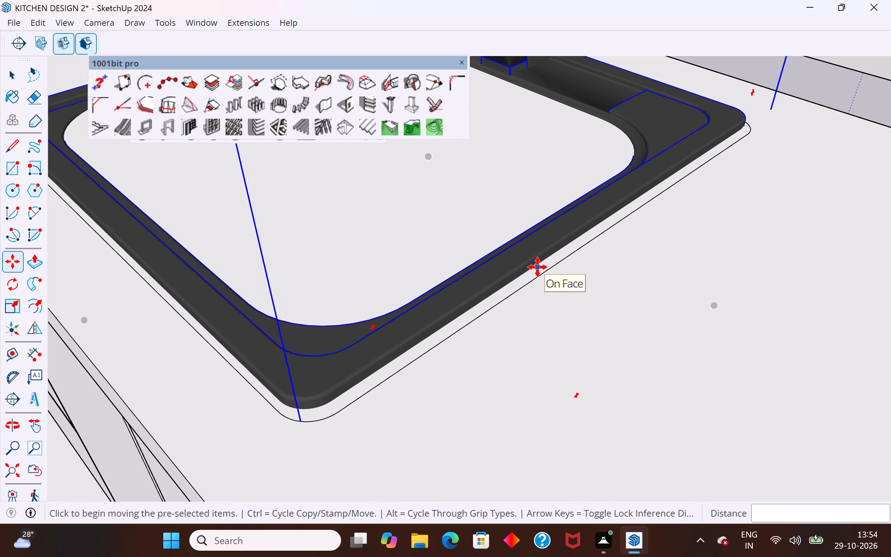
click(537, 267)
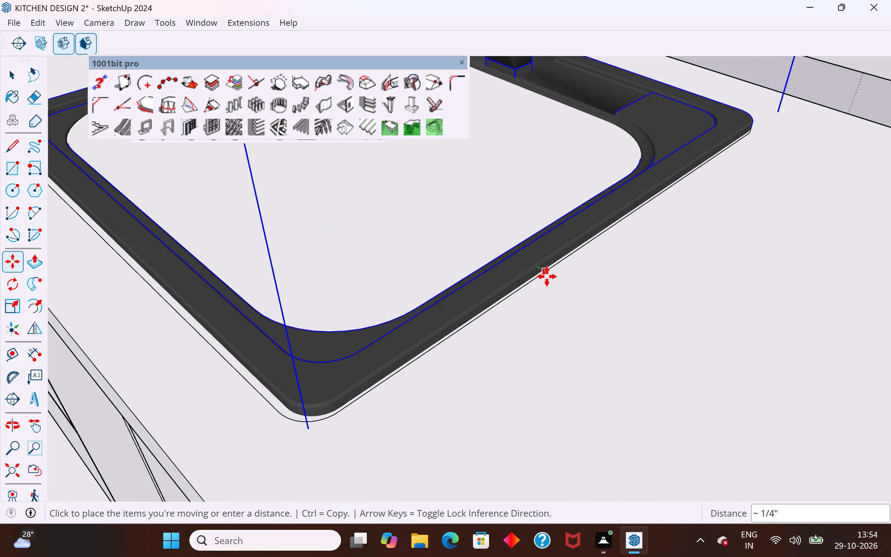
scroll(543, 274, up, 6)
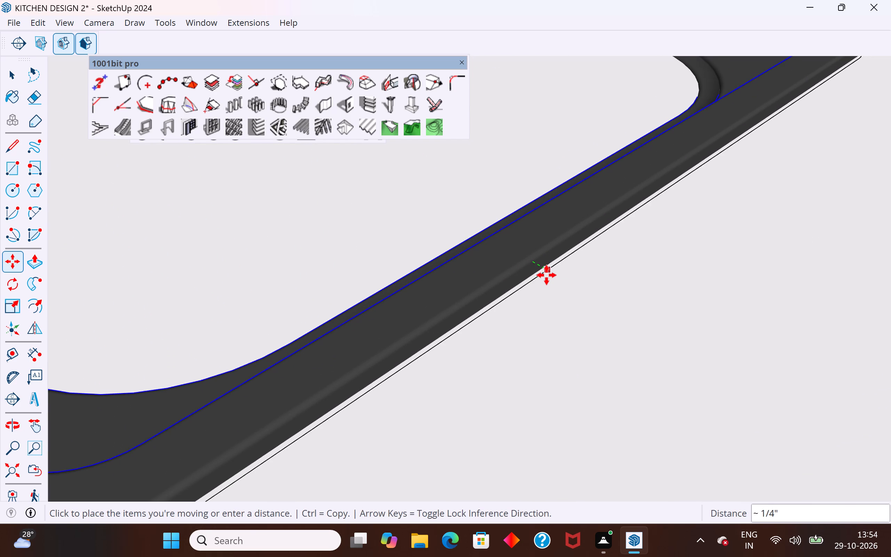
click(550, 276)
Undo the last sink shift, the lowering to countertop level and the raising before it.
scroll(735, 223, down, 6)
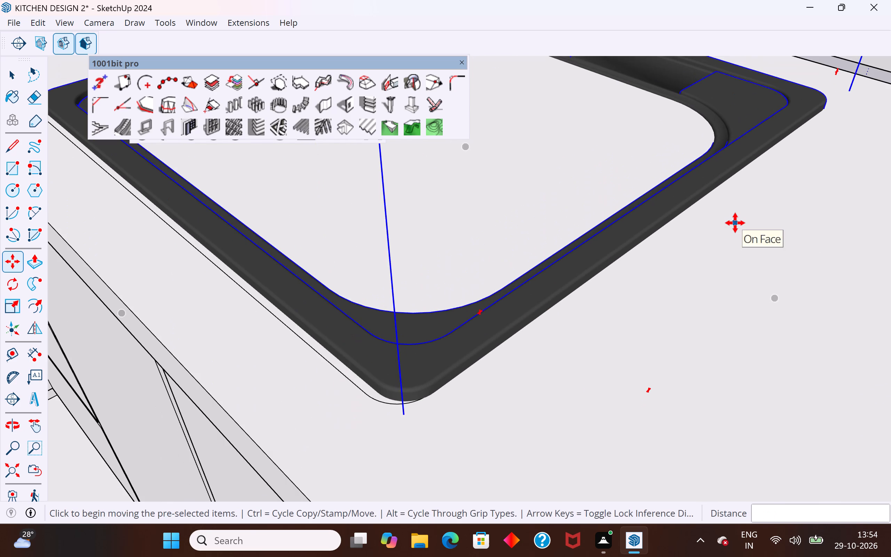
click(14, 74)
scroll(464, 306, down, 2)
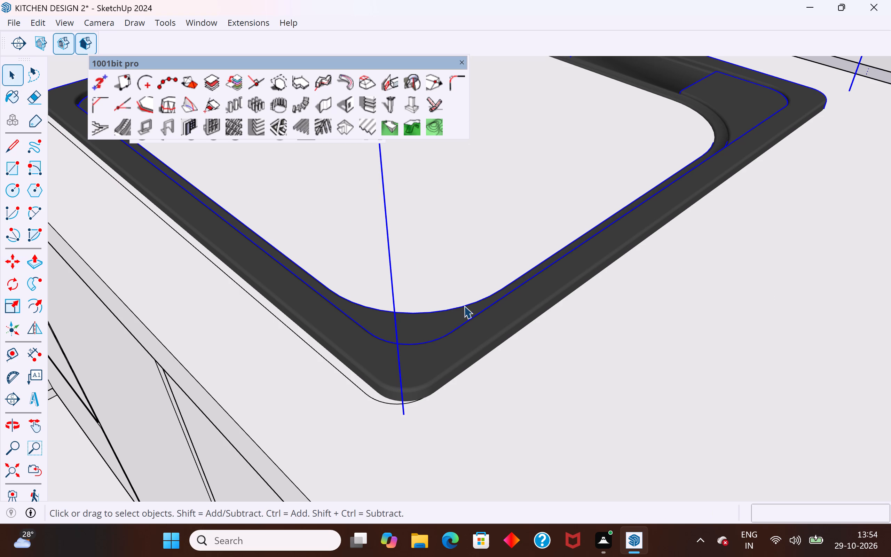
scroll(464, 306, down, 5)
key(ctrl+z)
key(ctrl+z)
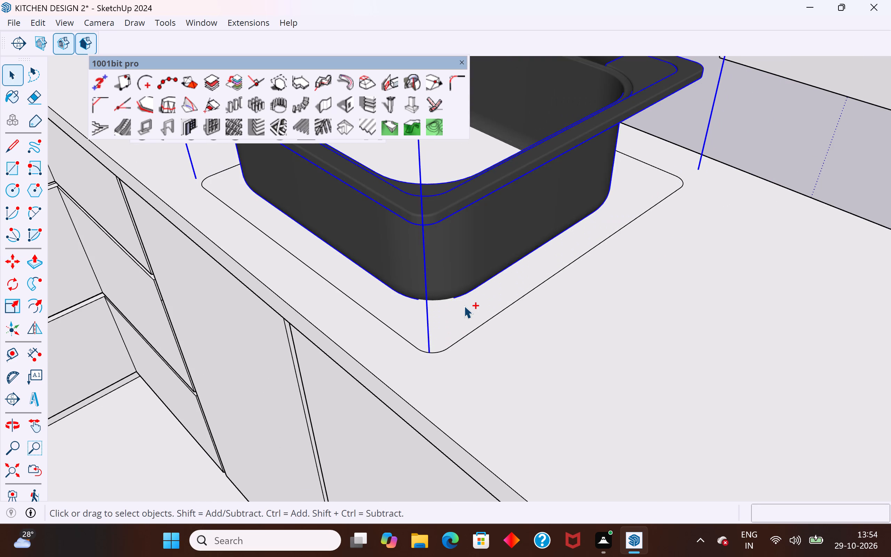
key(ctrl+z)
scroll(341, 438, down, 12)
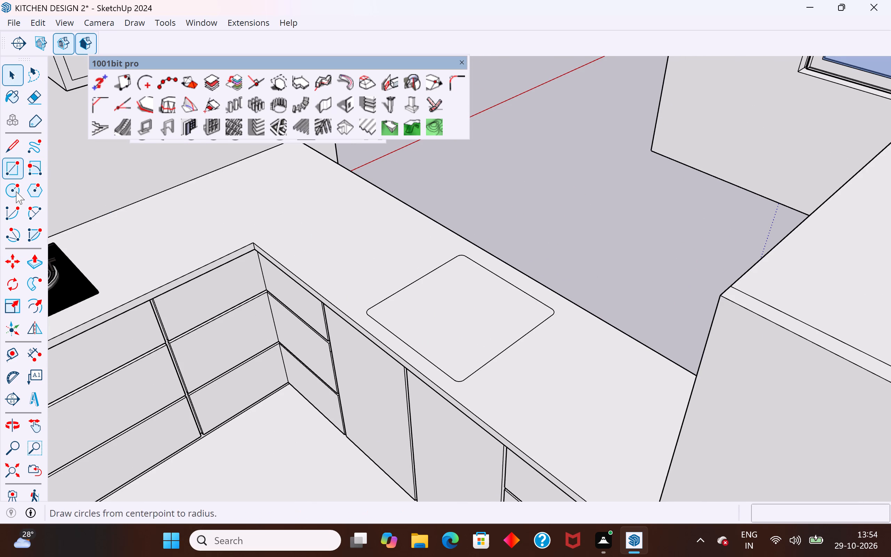
Erase the straight edges and corner arcs of the rounded sink outline on the countertop.
click(34, 93)
drag(371, 286, 548, 389)
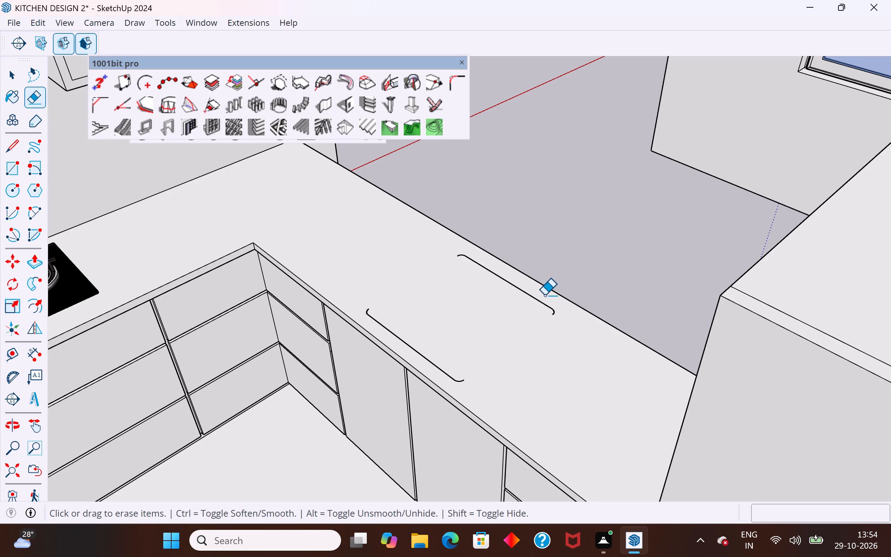
drag(540, 287, 542, 337)
click(557, 314)
click(552, 307)
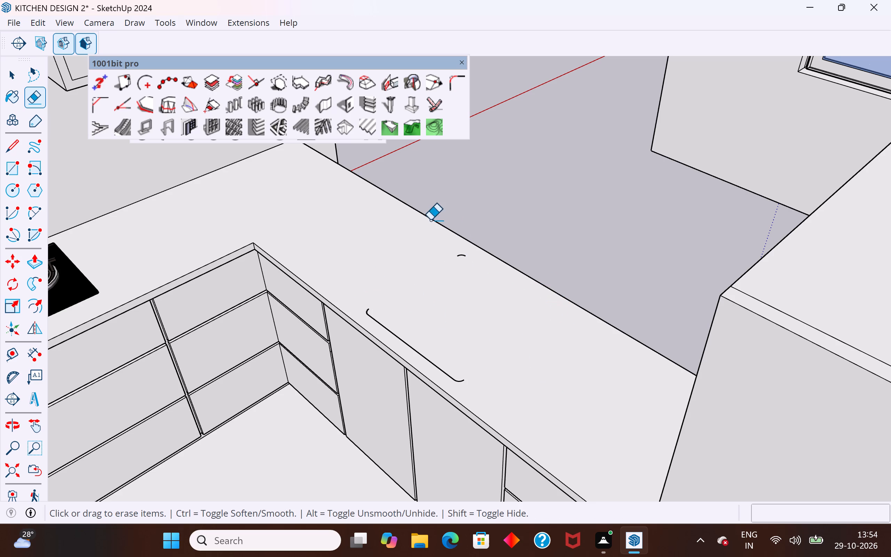
click(462, 255)
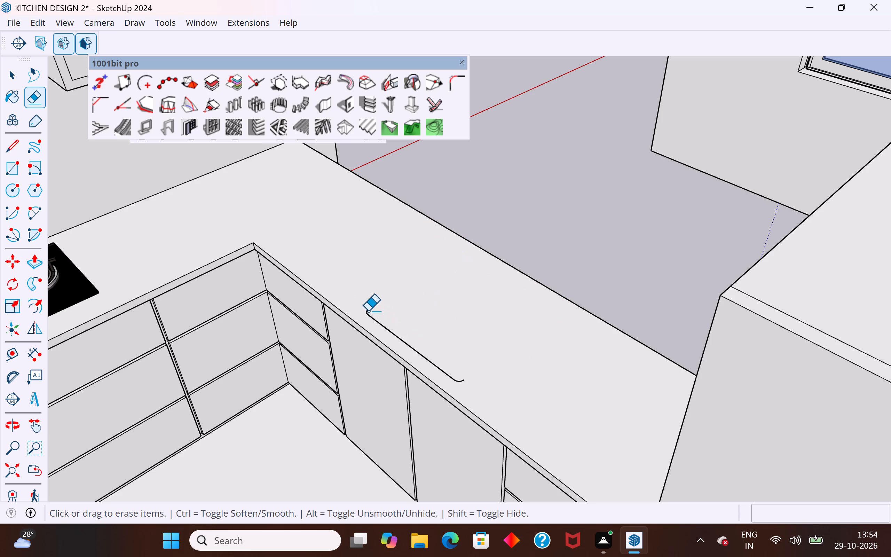
click(365, 308)
click(365, 309)
click(370, 317)
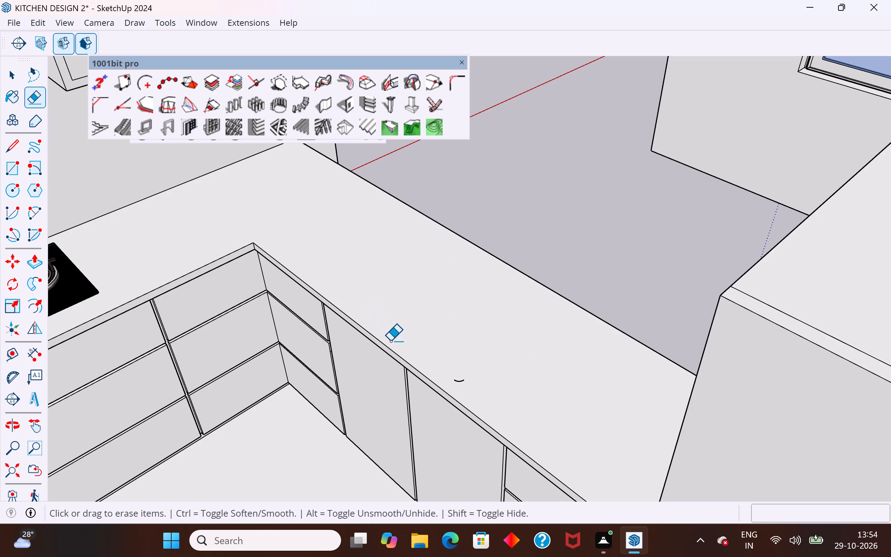
drag(459, 382, 459, 376)
Undo the recent countertop edits until the black sink and its rounded outline are restored.
scroll(513, 399, down, 15)
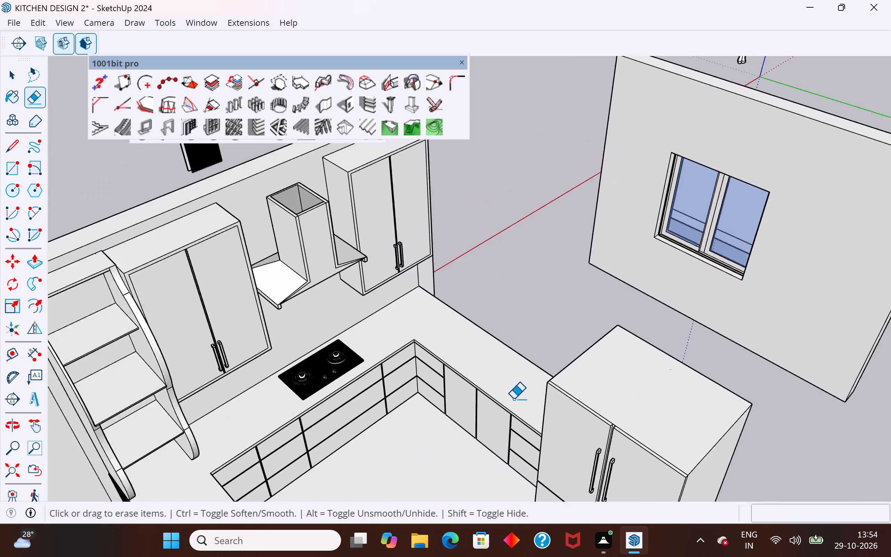
scroll(513, 399, down, 3)
middle_drag(523, 399, 622, 368)
scroll(546, 386, down, 1)
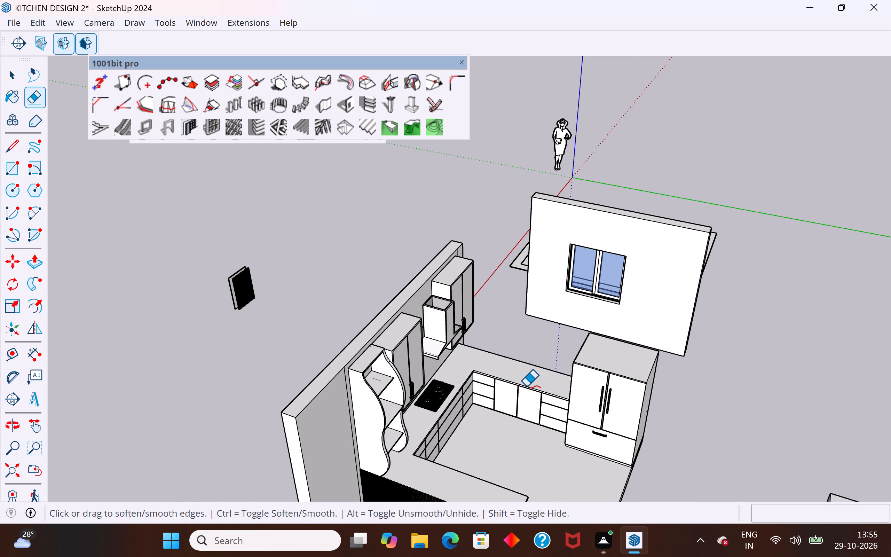
key(ctrl+y)
key(ctrl+y)
scroll(467, 424, down, 13)
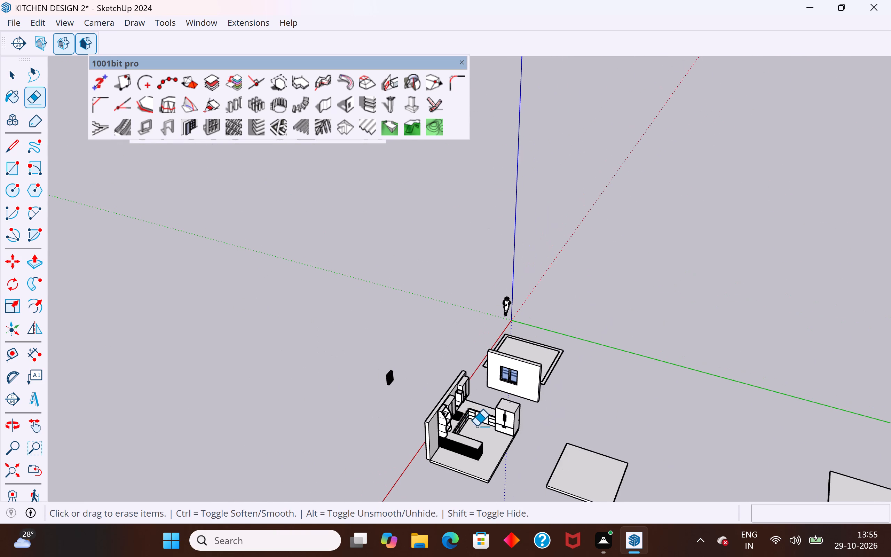
middle_drag(531, 424, 537, 424)
key(ctrl+z)
key(ctrl+z)
key(ctrl+z)
key(ctrl+z)
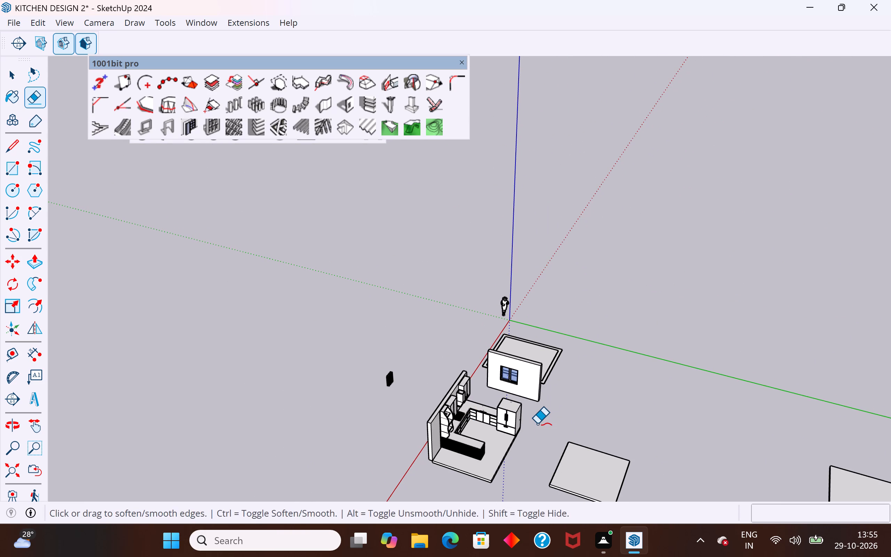
key(ctrl+z)
key(ctrl+z)
key(ctrl+z)
key(ctrl+z)
key(ctrl+z)
key(ctrl+z)
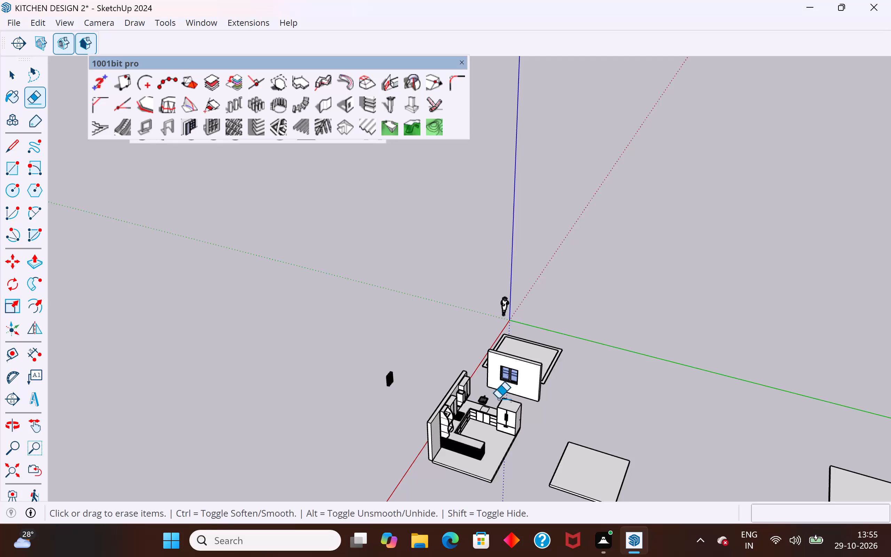
Erase the straight edges and corner arcs of the rounded sink outline on the countertop.
scroll(493, 399, up, 15)
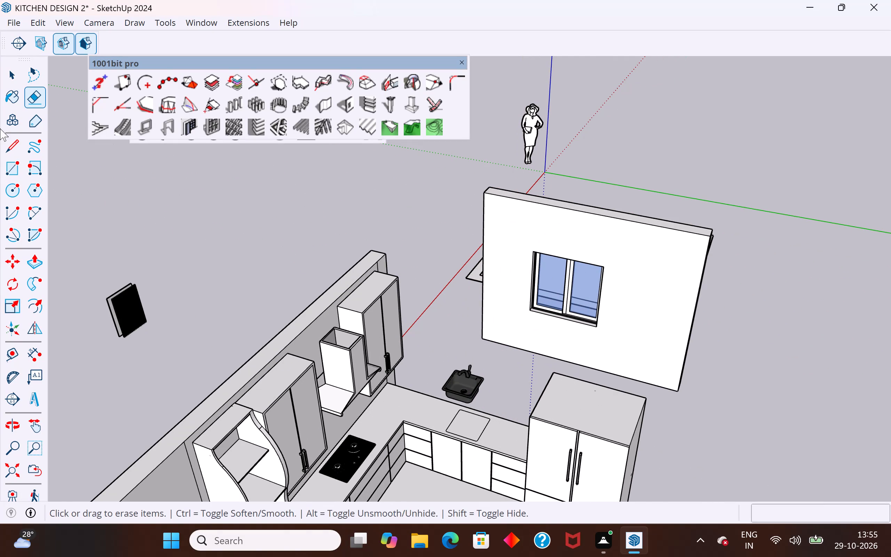
click(32, 94)
scroll(459, 423, up, 15)
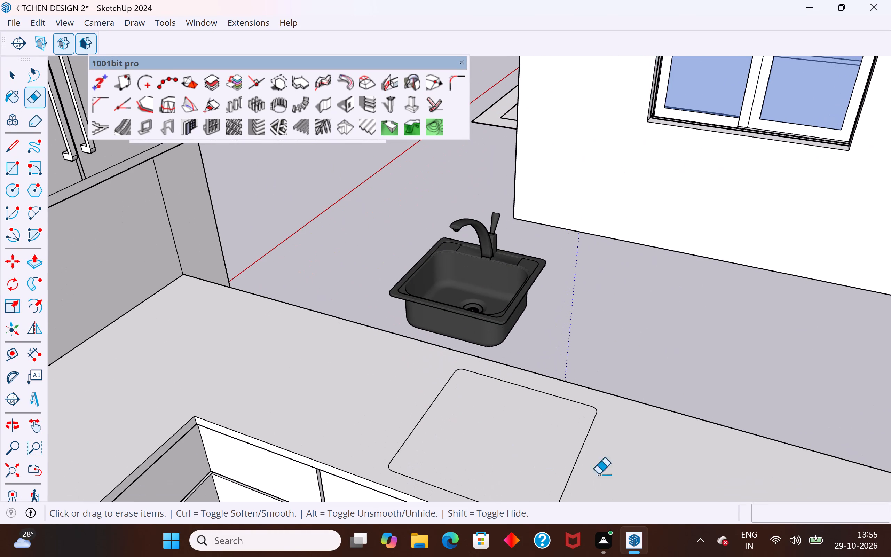
drag(607, 459, 381, 371)
drag(518, 378, 503, 414)
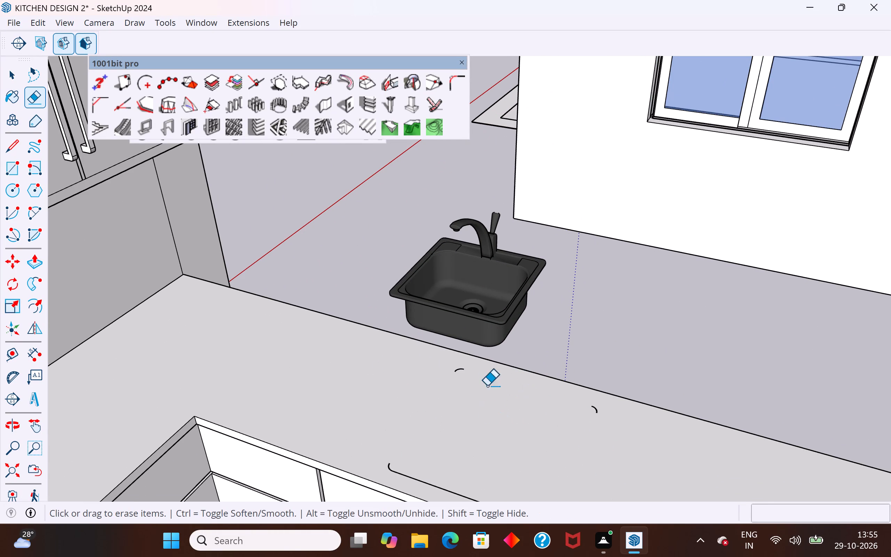
scroll(499, 358, down, 4)
scroll(488, 439, up, 4)
drag(489, 430, 487, 414)
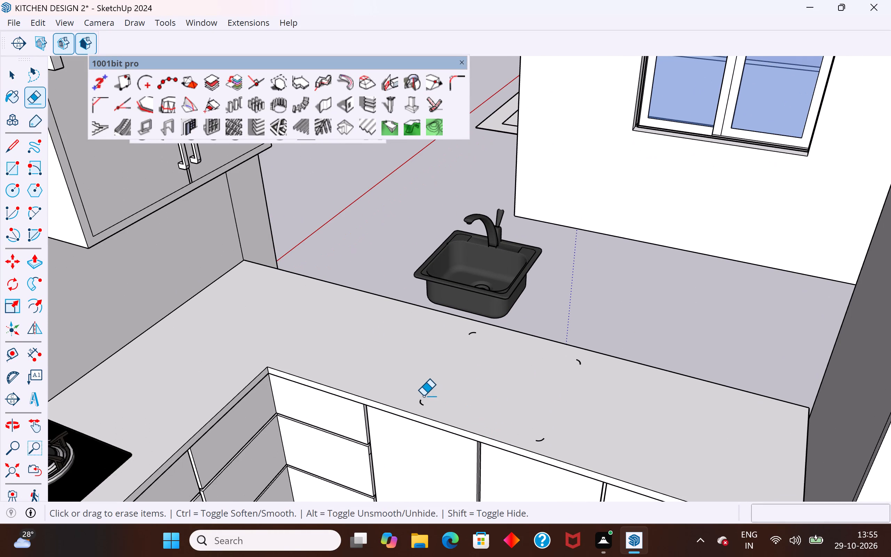
click(419, 402)
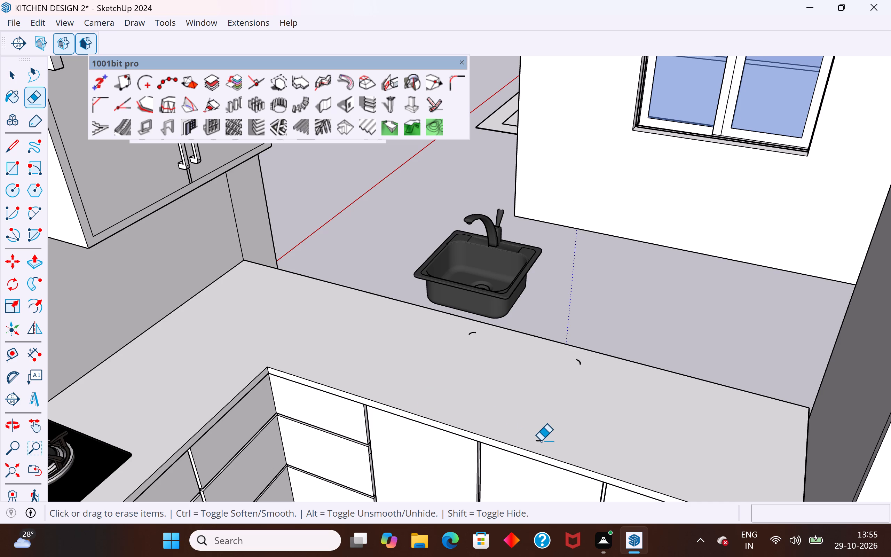
click(538, 439)
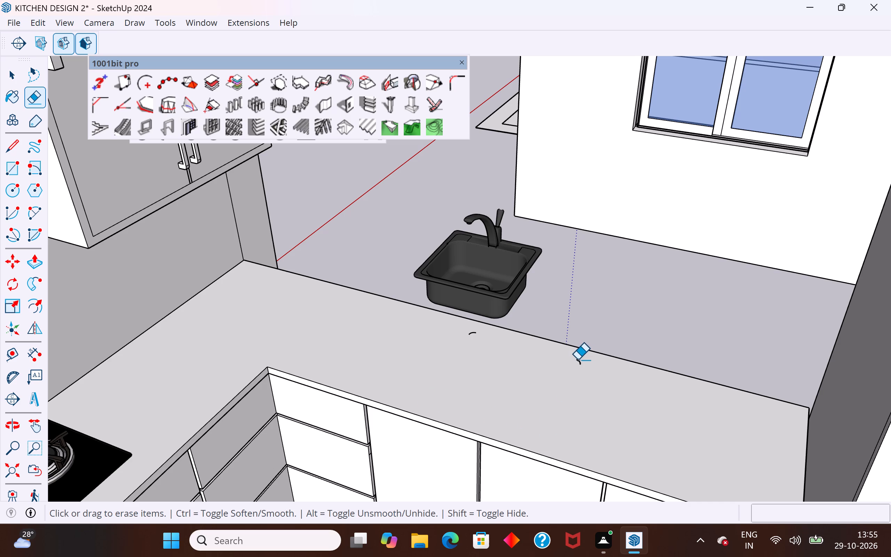
click(577, 360)
click(469, 331)
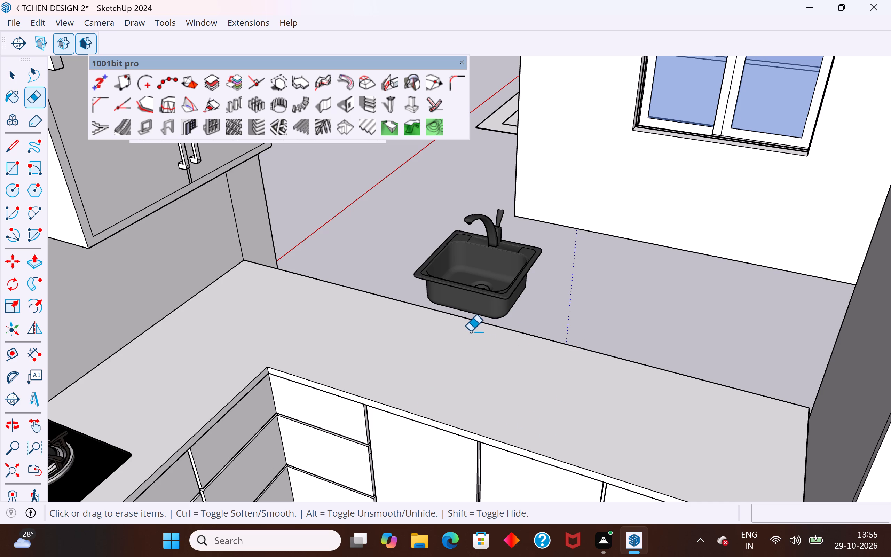
Move the black sink about 5' 5" from behind the countertop to the open kitchen floor in front of the base cabinets.
click(22, 75)
click(479, 255)
scroll(496, 257, down, 5)
middle_drag(510, 270, 534, 223)
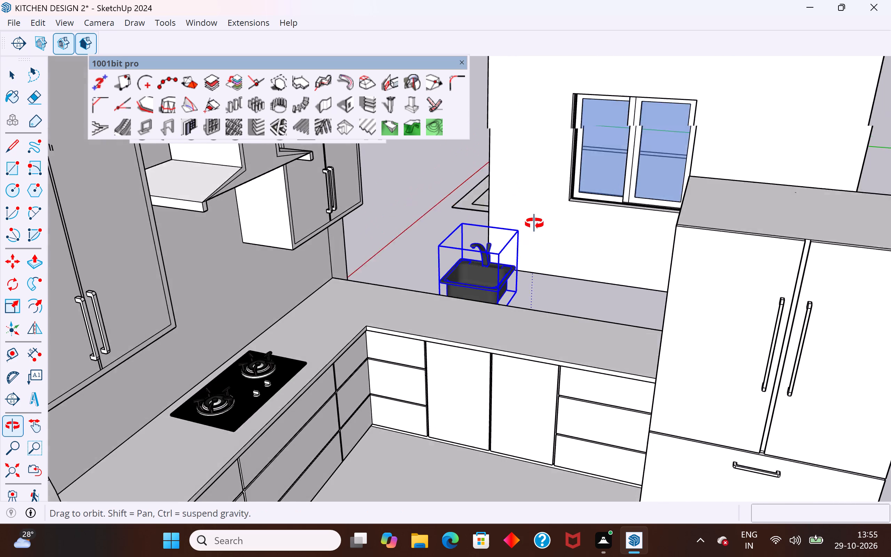
middle_drag(534, 223, 504, 304)
scroll(536, 276, down, 3)
middle_drag(555, 272, 397, 286)
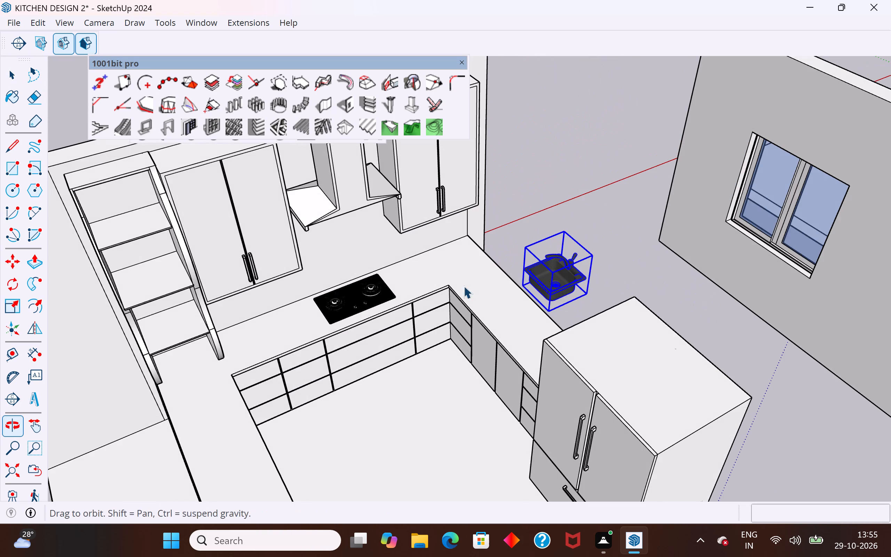
click(547, 275)
key(m)
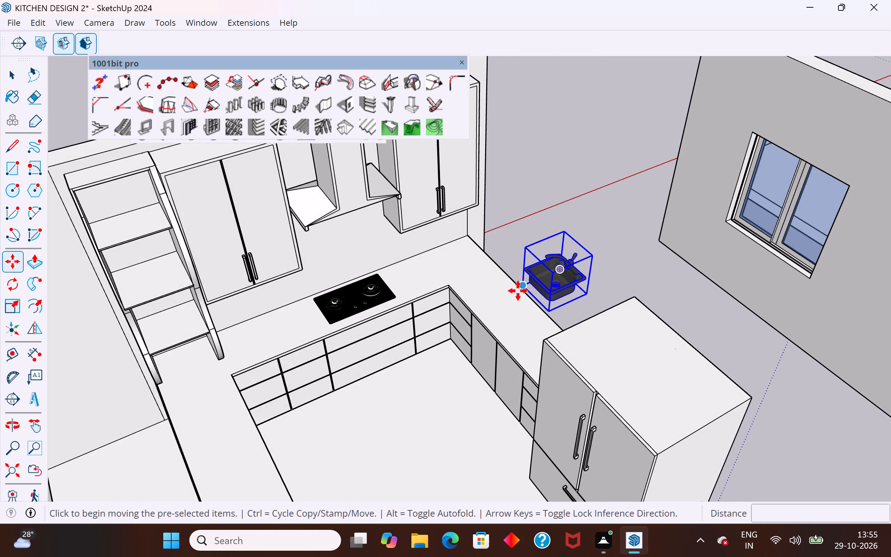
click(518, 291)
click(417, 394)
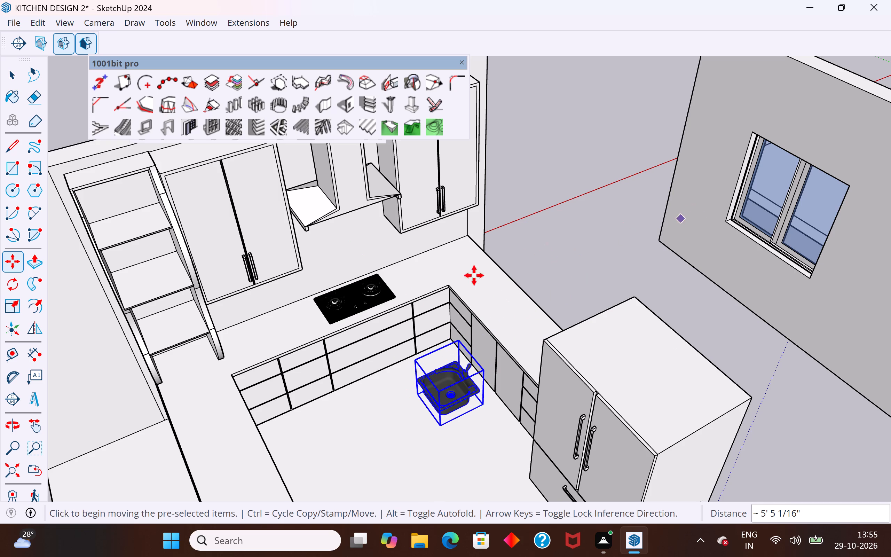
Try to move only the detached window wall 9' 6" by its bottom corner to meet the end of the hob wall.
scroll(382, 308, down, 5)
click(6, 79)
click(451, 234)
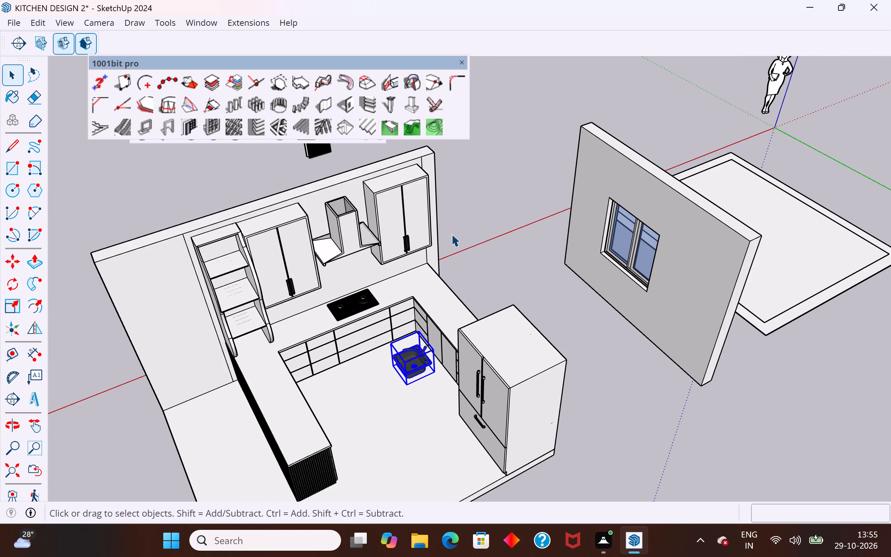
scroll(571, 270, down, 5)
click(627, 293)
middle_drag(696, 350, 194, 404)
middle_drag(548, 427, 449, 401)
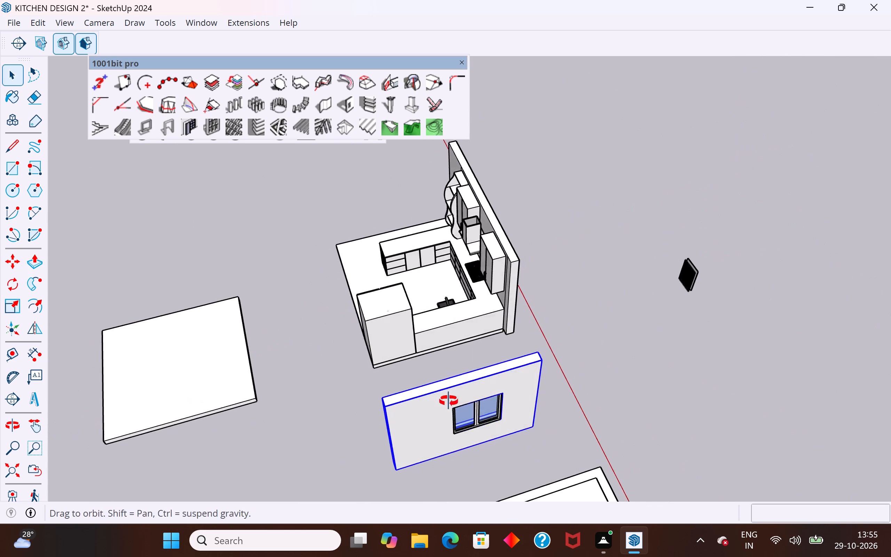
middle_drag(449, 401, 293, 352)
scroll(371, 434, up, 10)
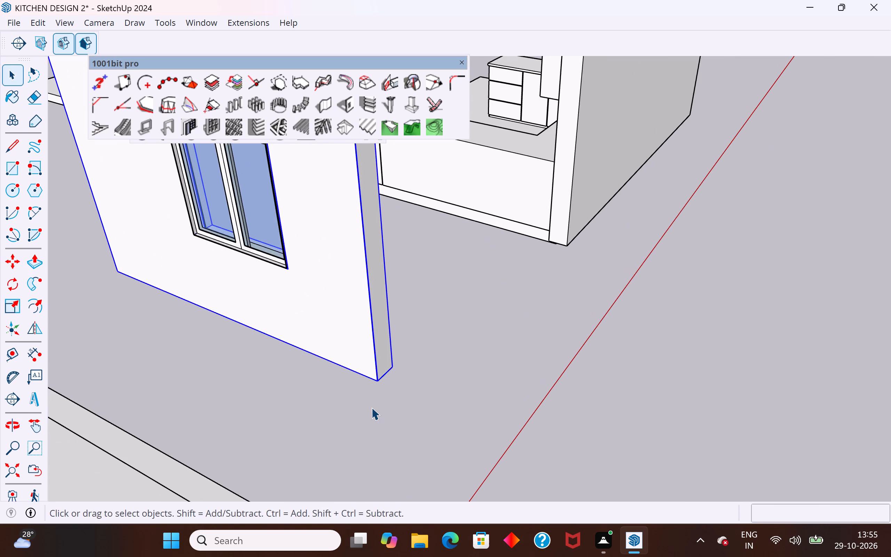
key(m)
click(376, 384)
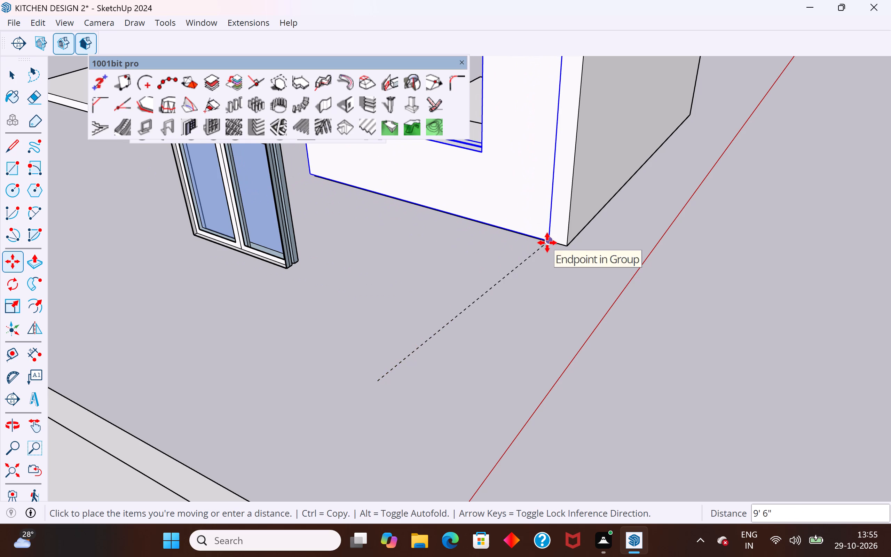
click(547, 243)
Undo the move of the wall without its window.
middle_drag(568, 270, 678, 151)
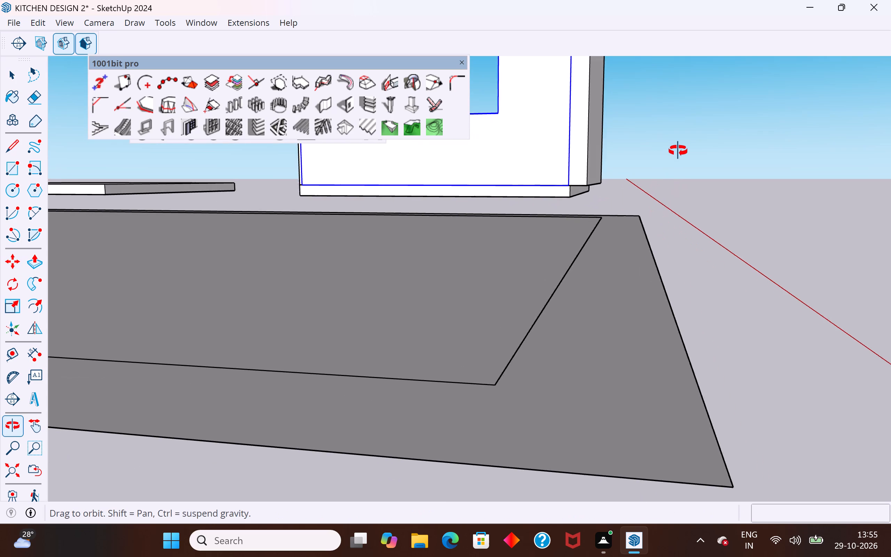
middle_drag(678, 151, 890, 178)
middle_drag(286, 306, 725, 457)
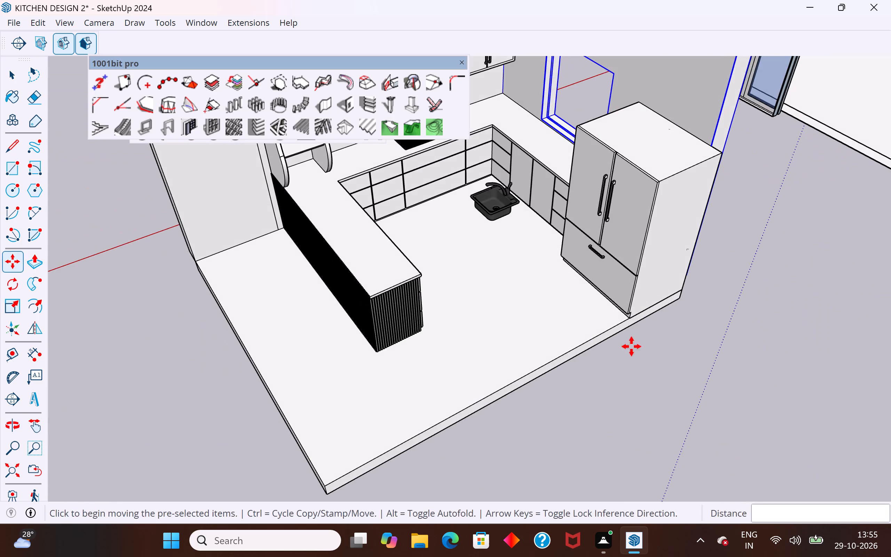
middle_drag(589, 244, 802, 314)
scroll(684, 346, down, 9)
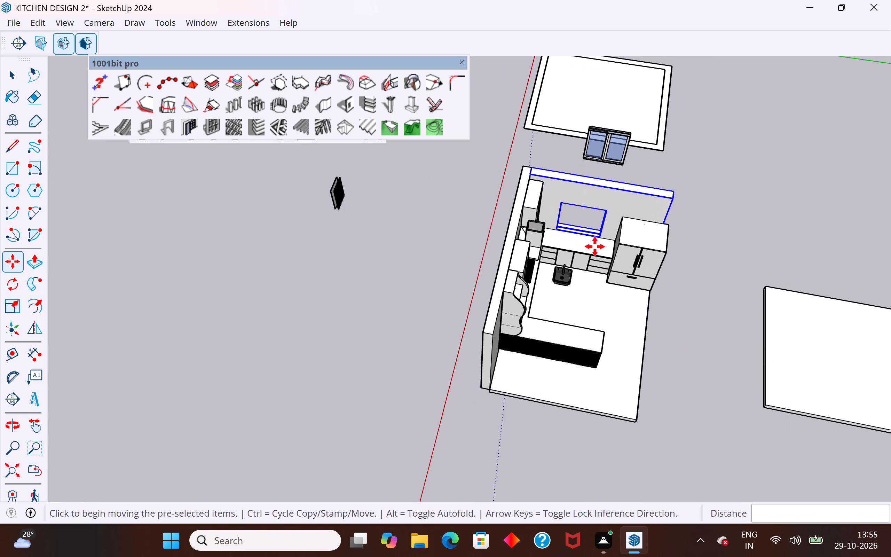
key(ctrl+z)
Group the two-pane window together with its detached wall.
click(16, 72)
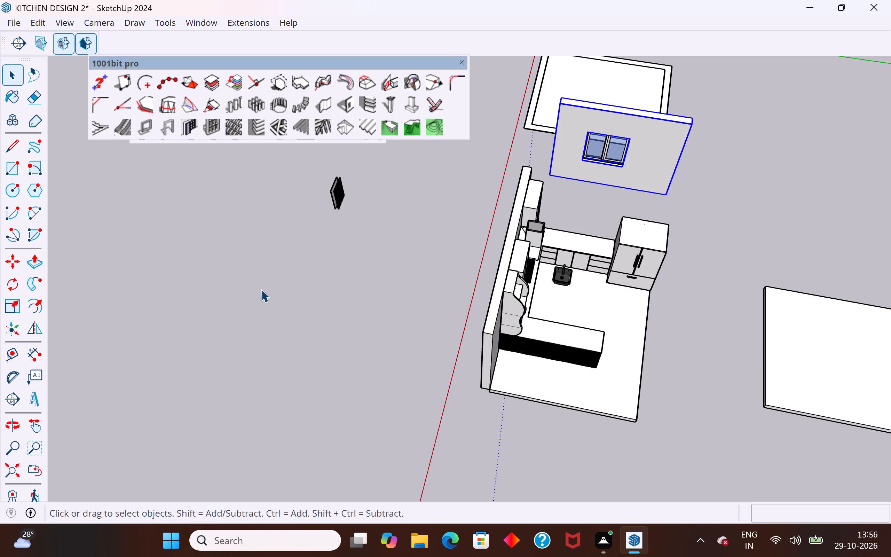
click(709, 211)
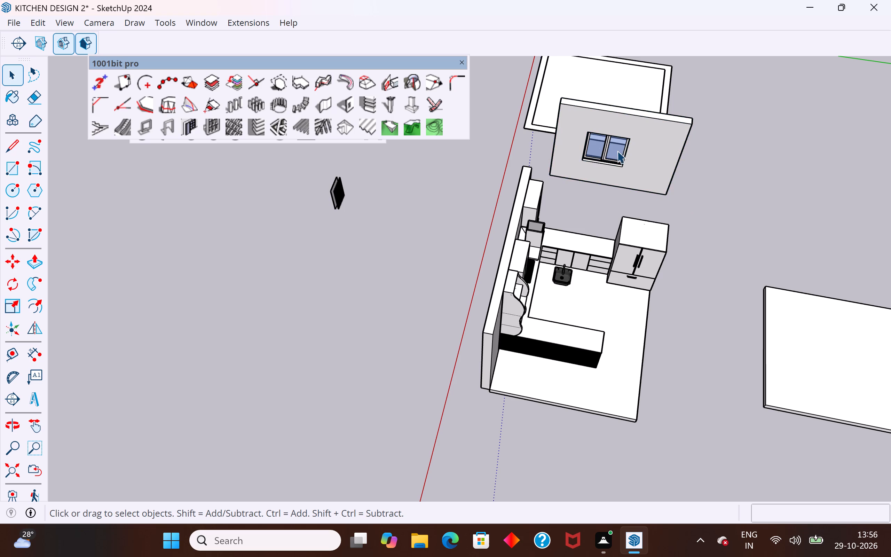
scroll(617, 151, up, 4)
click(617, 151)
ctrl+click(676, 160)
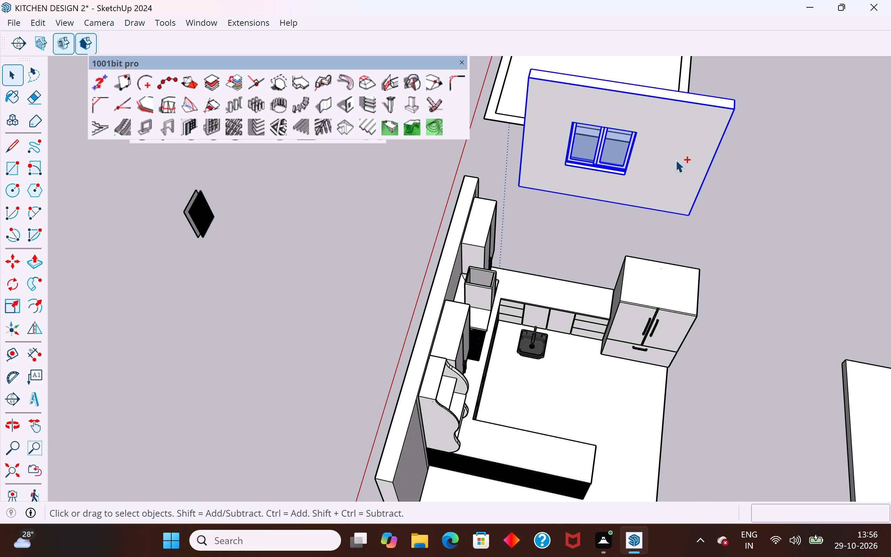
right_click(676, 160)
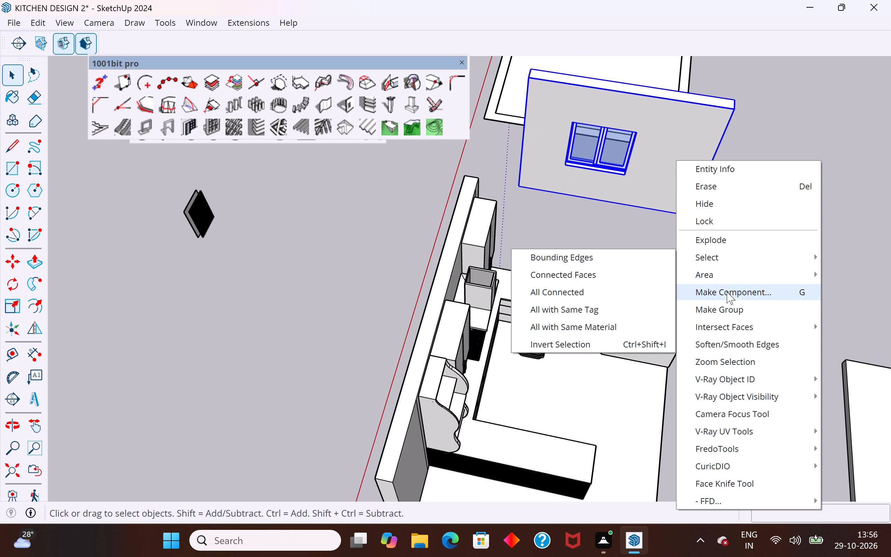
click(728, 314)
Move the grouped wall and window 9' 6" by the bottom corner to meet the end of the hob wall behind the countertop.
middle_drag(771, 219, 367, 140)
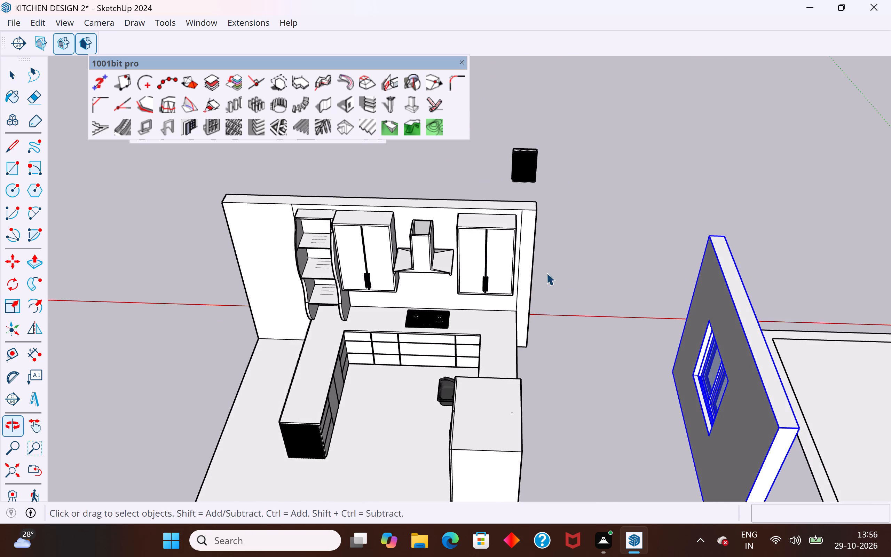
scroll(558, 281, down, 5)
middle_drag(728, 329, 151, 255)
scroll(284, 346, up, 3)
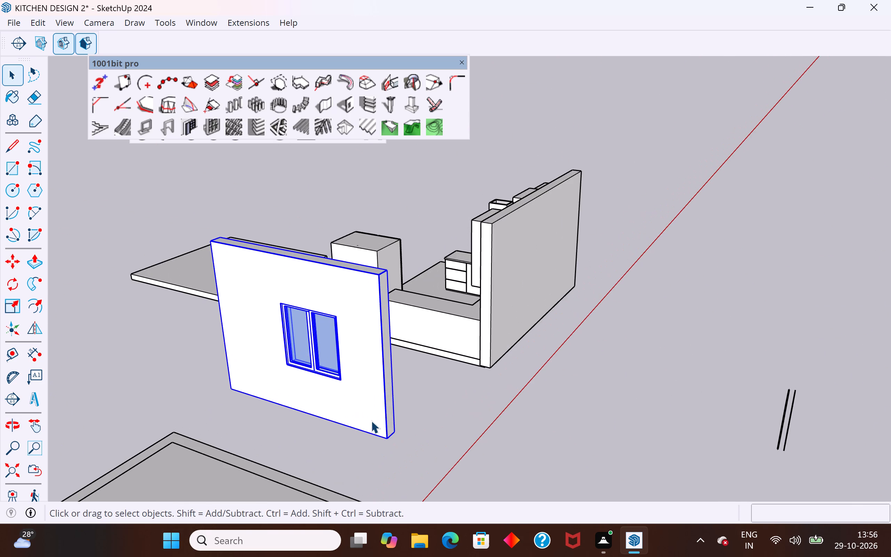
key(m)
click(380, 441)
scroll(471, 391, up, 4)
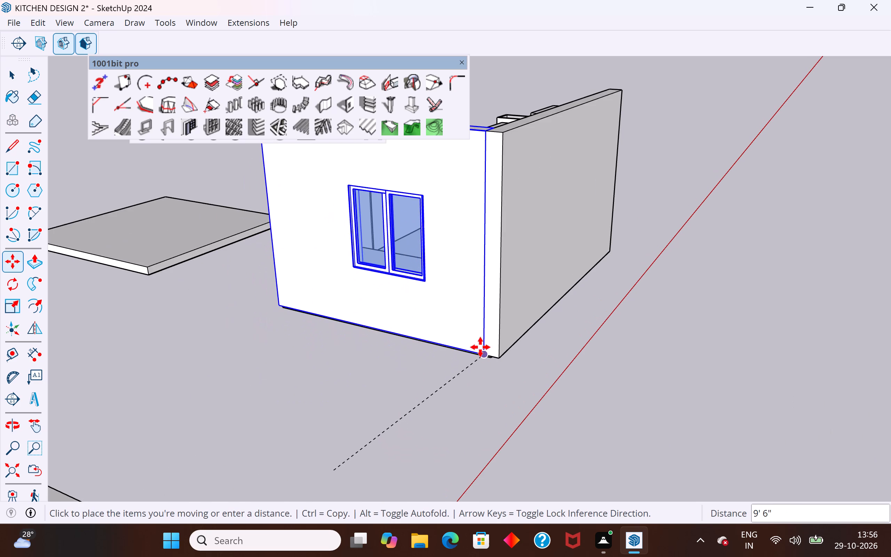
click(480, 346)
middle_drag(371, 390, 793, 377)
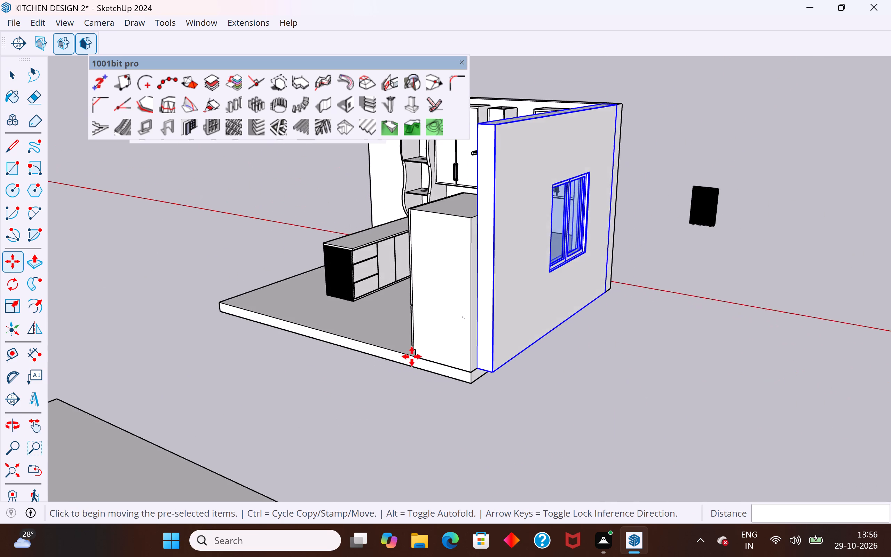
scroll(411, 356, down, 4)
middle_drag(413, 357, 758, 445)
click(22, 77)
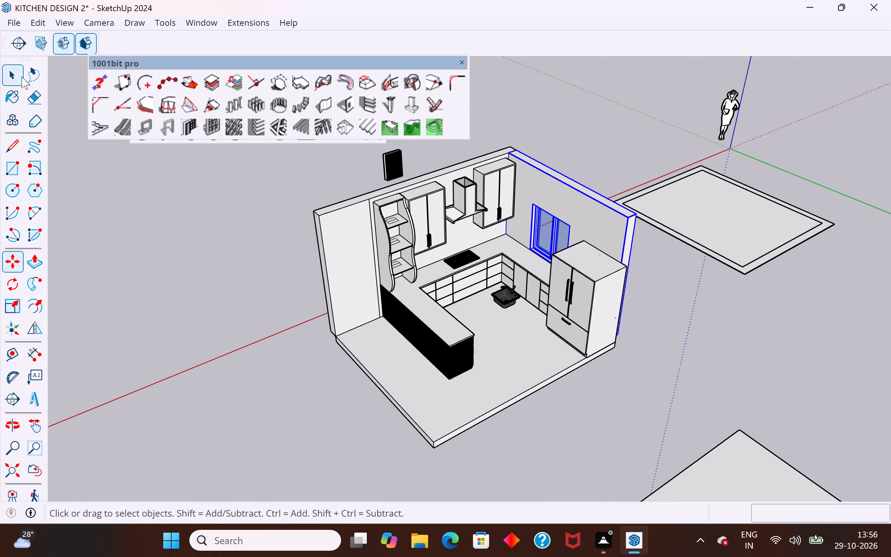
click(115, 273)
Move the black sink about 3' 9" by its bottom corner from the kitchen floor to the countertop's front edge below the window.
middle_drag(459, 377, 543, 394)
scroll(535, 260, up, 11)
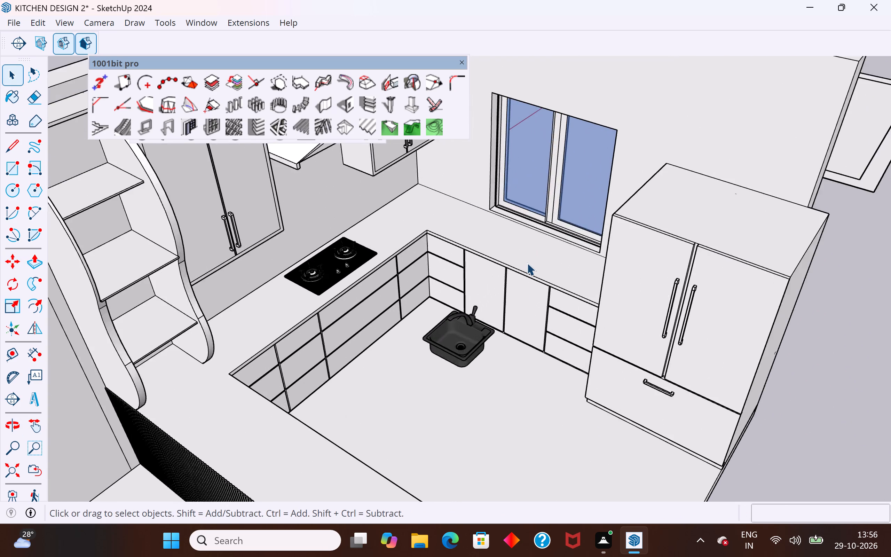
scroll(527, 263, up, 6)
click(435, 385)
key(m)
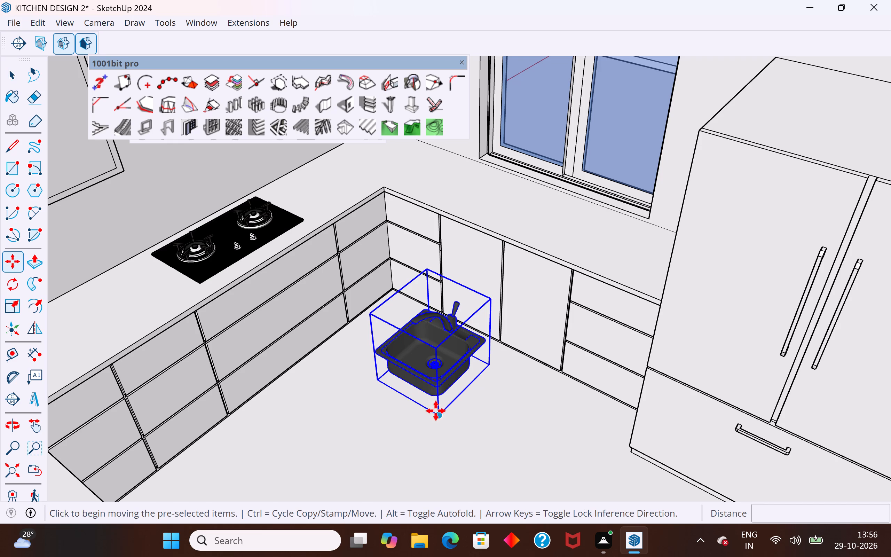
click(442, 417)
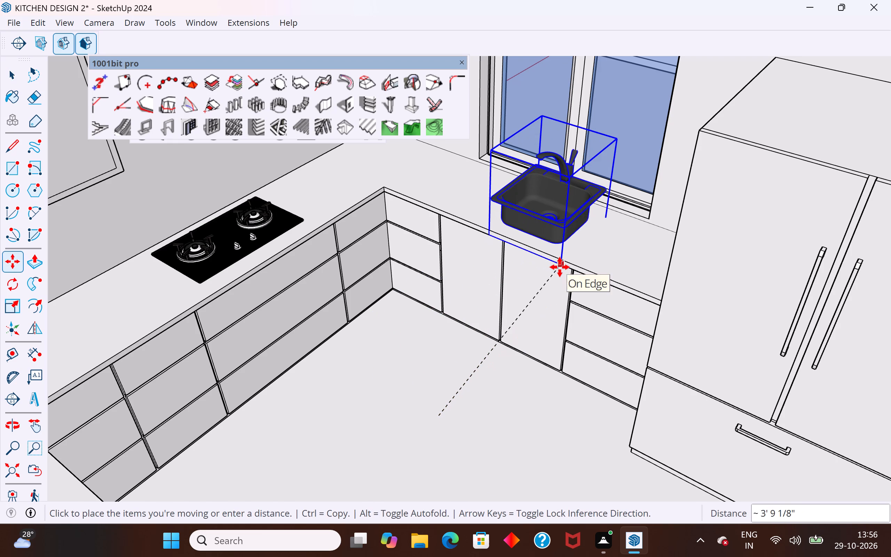
click(560, 267)
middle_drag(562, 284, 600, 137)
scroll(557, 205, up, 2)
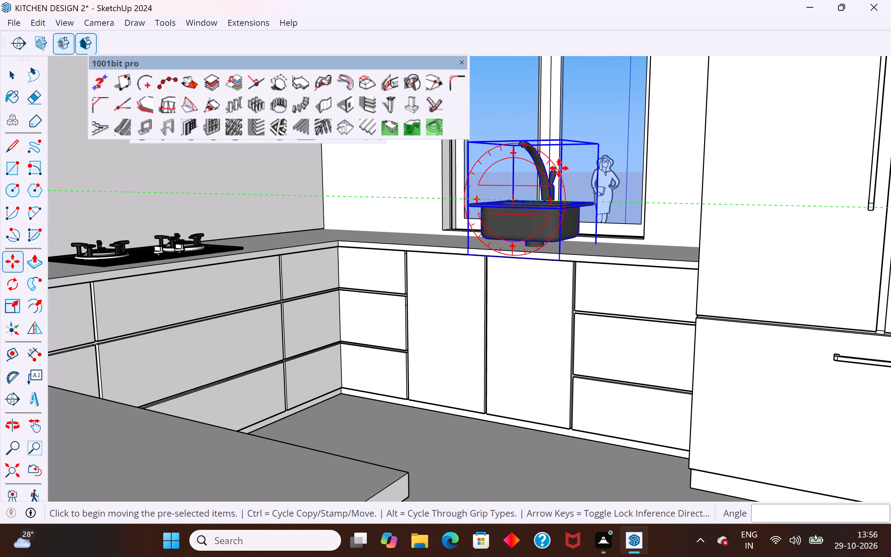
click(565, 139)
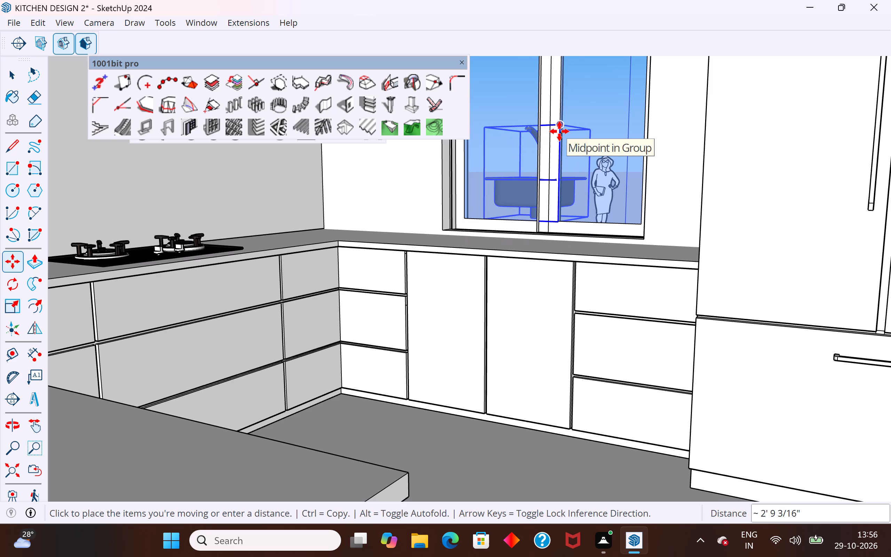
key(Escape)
Lower the sink into the countertop below the window in two moves of 1 7/8" and 7 15/16".
middle_drag(585, 248, 553, 329)
scroll(574, 209, up, 4)
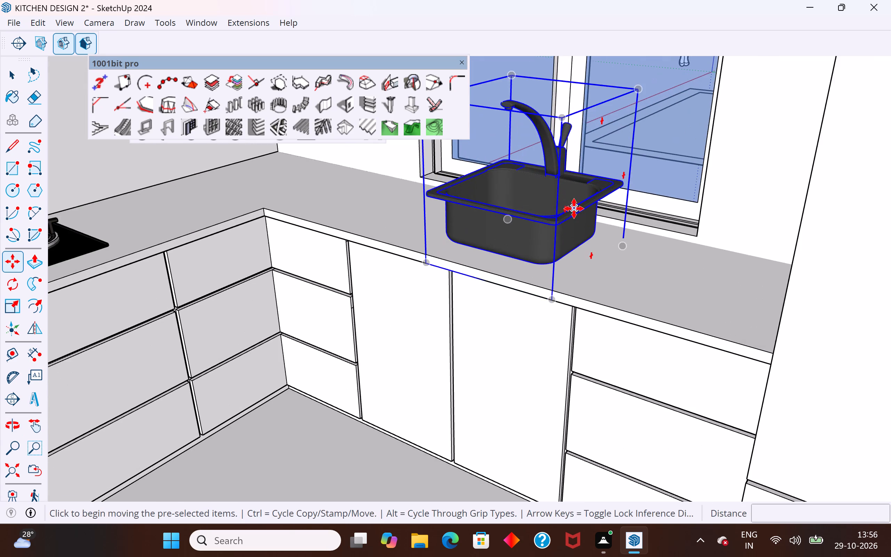
middle_drag(495, 271, 593, 287)
scroll(444, 237, up, 4)
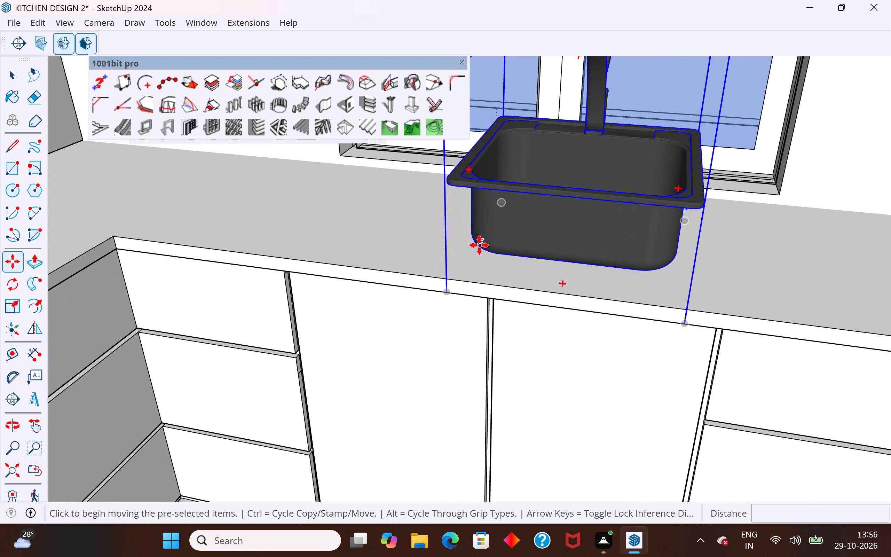
click(479, 248)
middle_drag(478, 256, 486, 215)
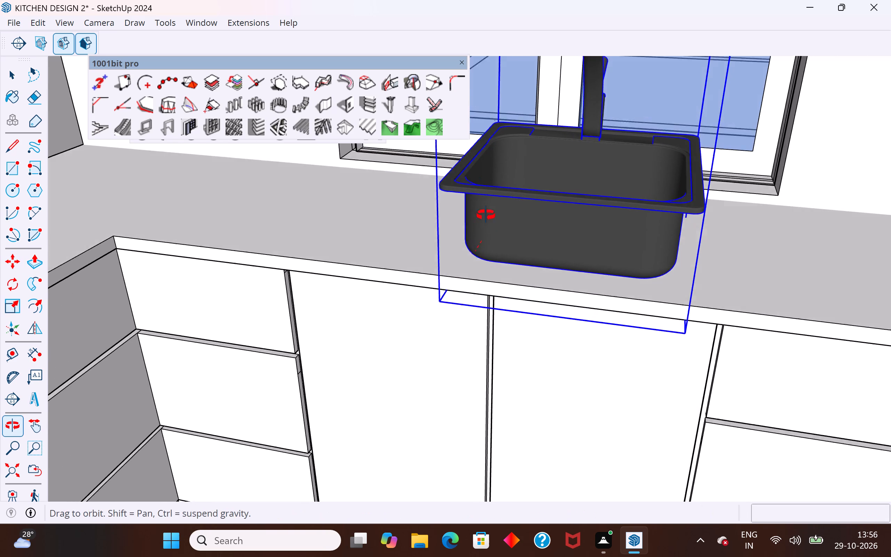
middle_drag(486, 215, 505, 139)
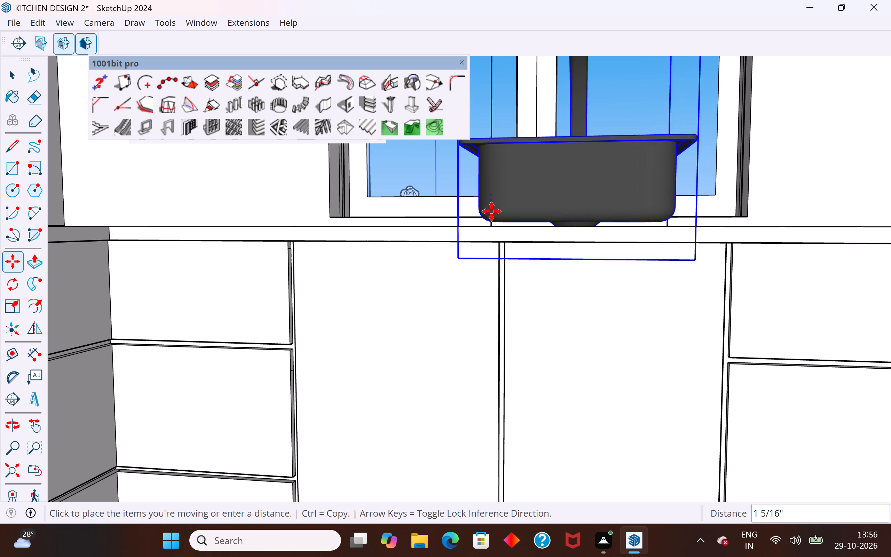
click(491, 215)
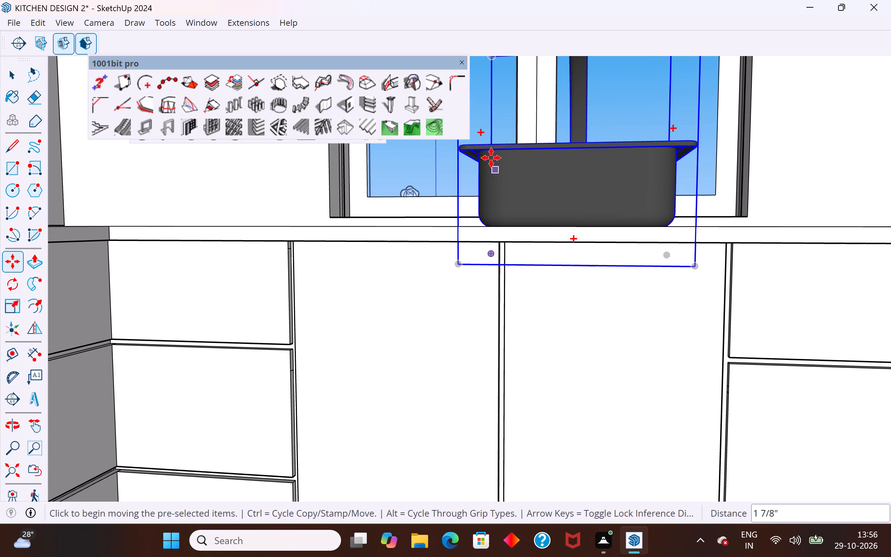
click(493, 188)
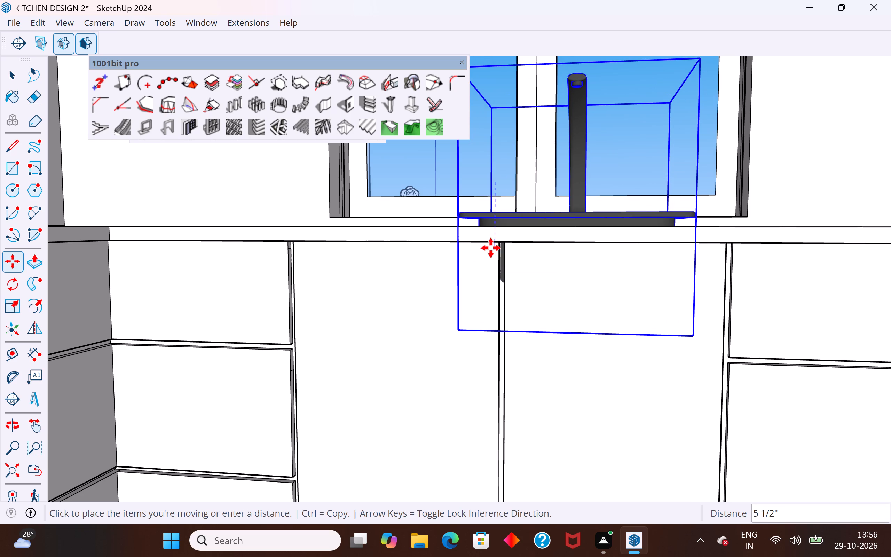
click(494, 276)
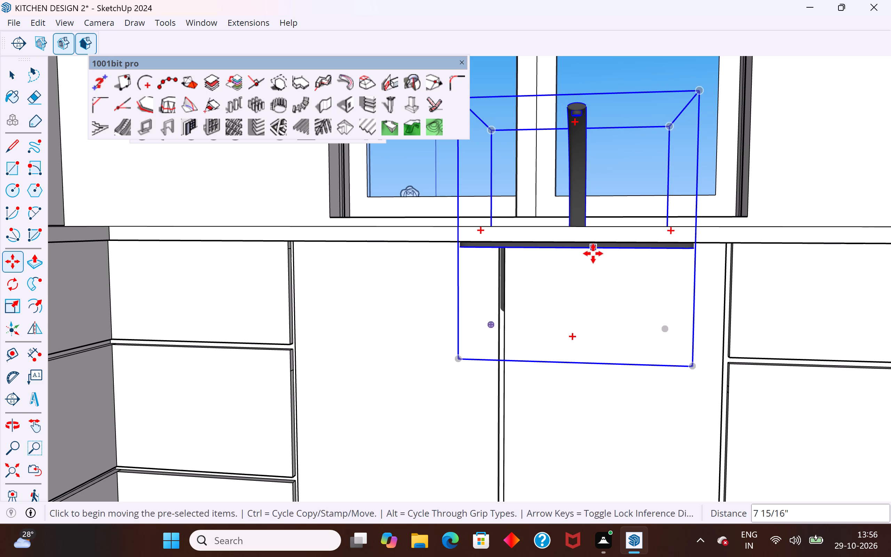
Raise the sink 1 13/16" from its front rim corner so the rim sits on top of the countertop.
middle_drag(589, 261, 462, 357)
scroll(431, 265, up, 3)
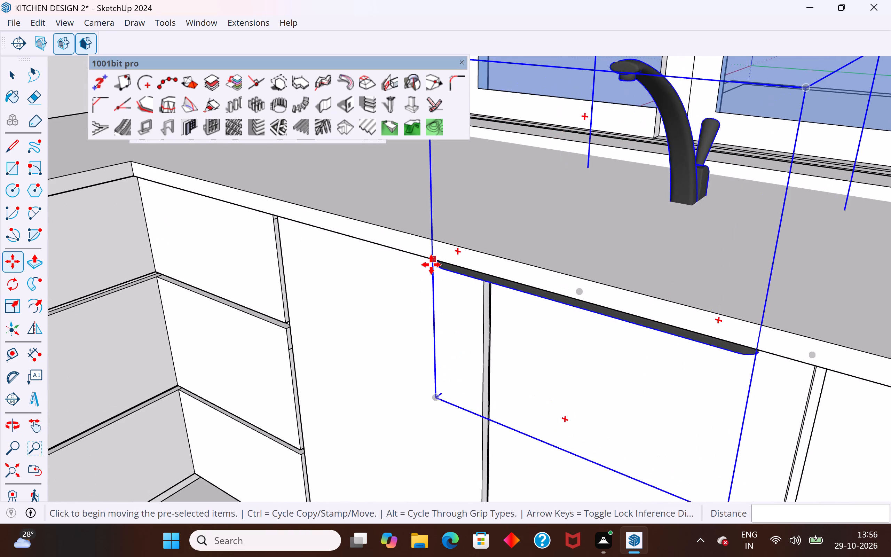
scroll(431, 265, up, 3)
click(432, 261)
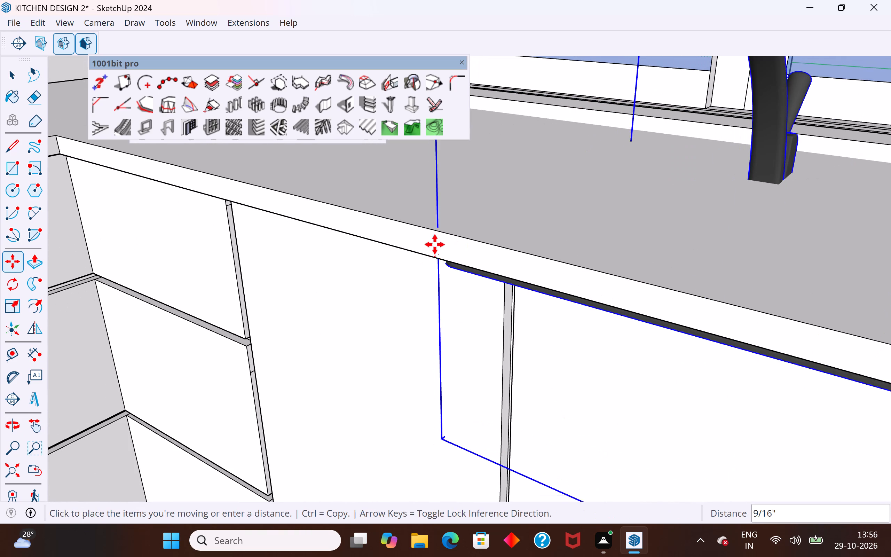
click(434, 217)
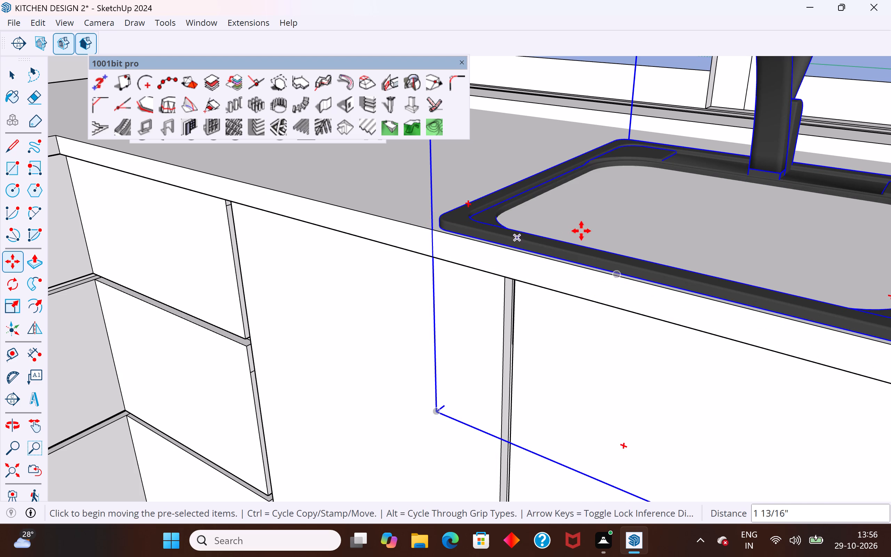
Move the sink 2 5/16" across the countertop, away from the front edge toward the window, and deselect it.
scroll(527, 260, down, 5)
scroll(554, 238, down, 4)
middle_drag(633, 223, 452, 270)
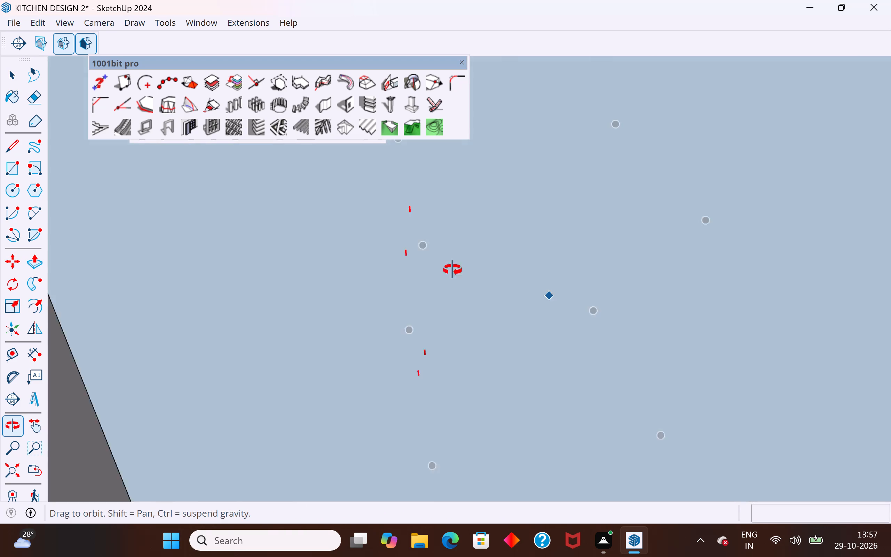
middle_drag(452, 270, 442, 360)
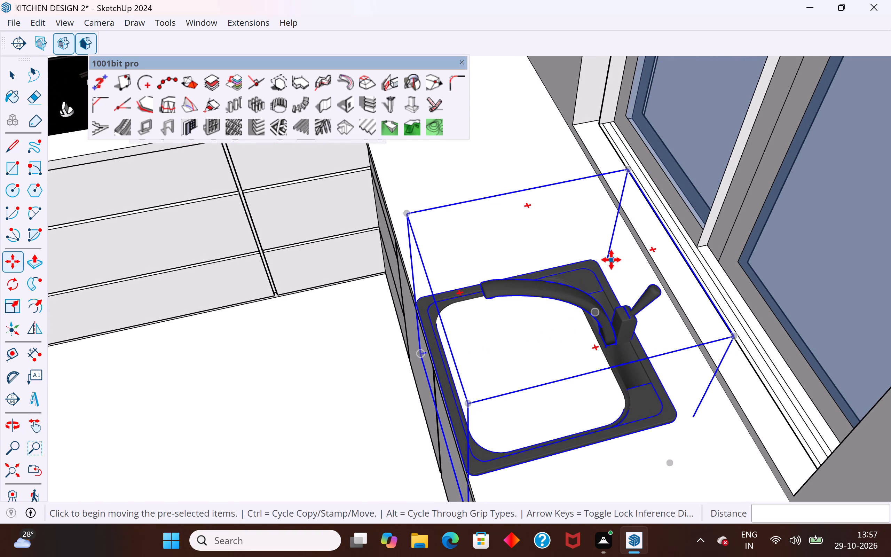
click(609, 259)
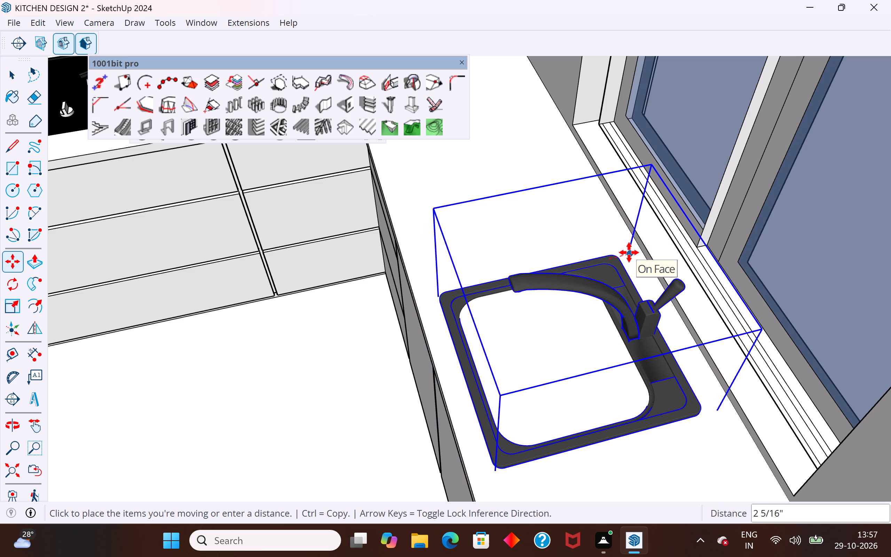
click(629, 252)
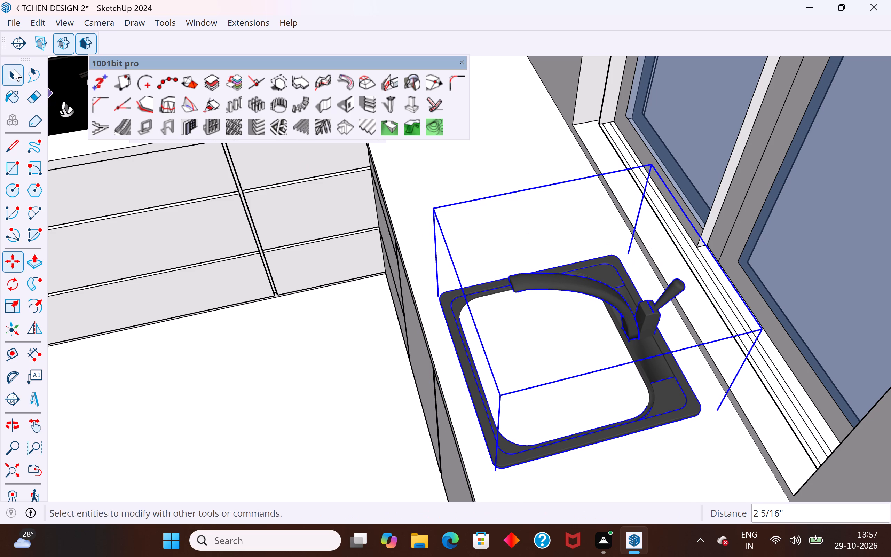
click(12, 69)
click(209, 368)
Slide the sink 7 3/16" along the countertop toward the hob side, roughly centring it under the window.
scroll(263, 400, down, 3)
middle_drag(301, 415, 654, 389)
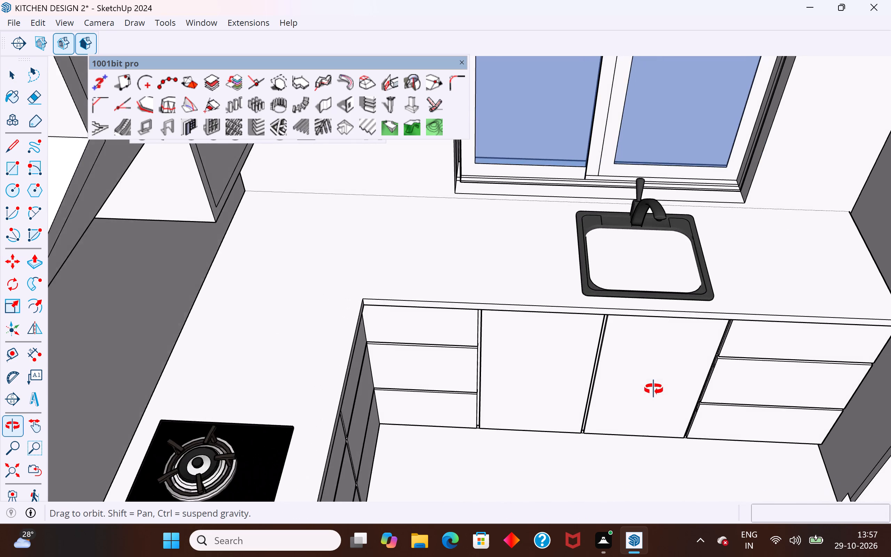
middle_drag(654, 389, 645, 330)
scroll(398, 311, down, 5)
middle_drag(511, 334, 548, 340)
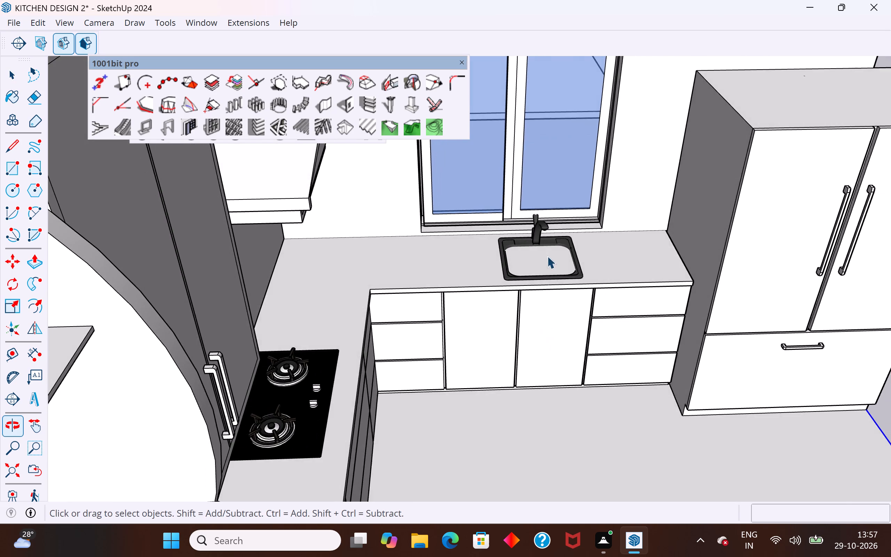
scroll(556, 241, up, 4)
click(561, 238)
scroll(463, 284, up, 6)
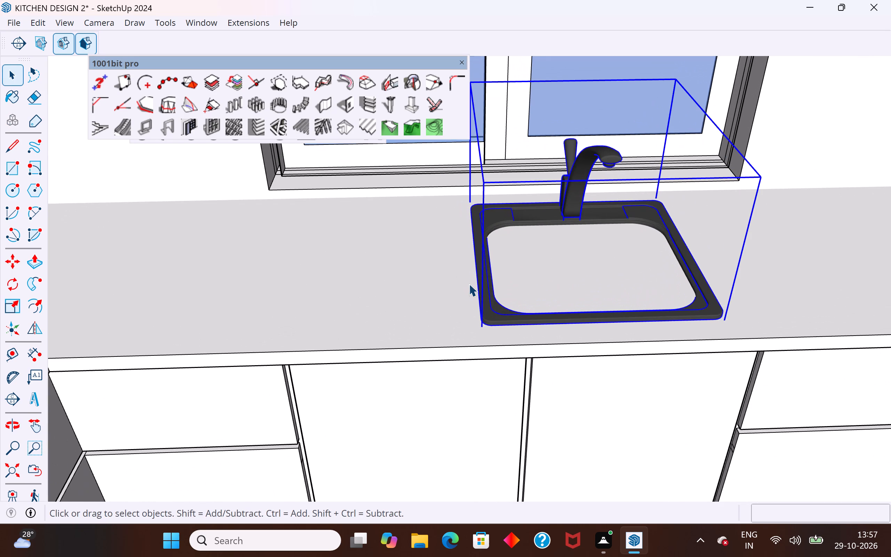
key(m)
scroll(469, 284, up, 4)
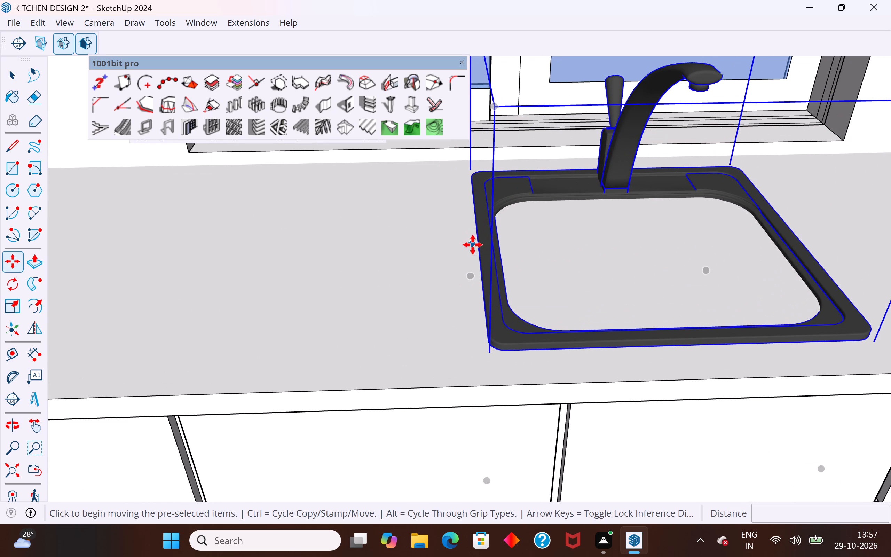
click(475, 246)
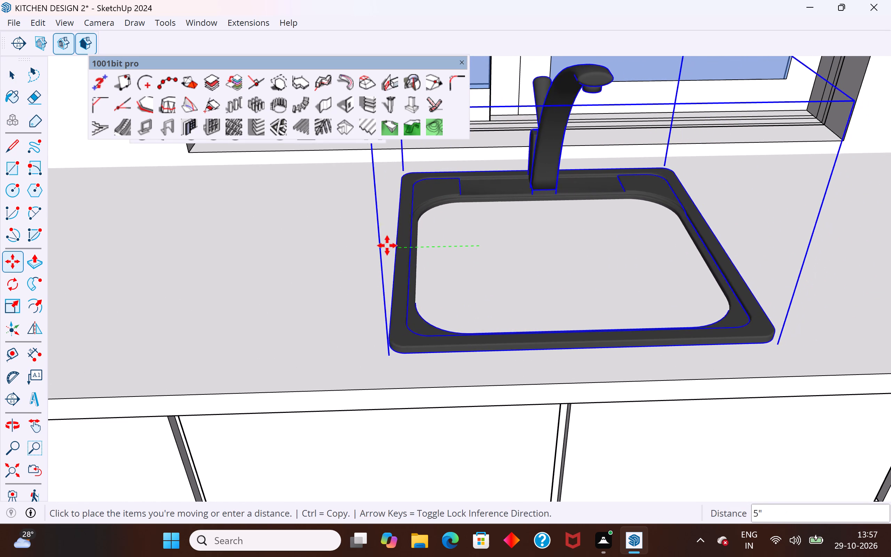
click(355, 248)
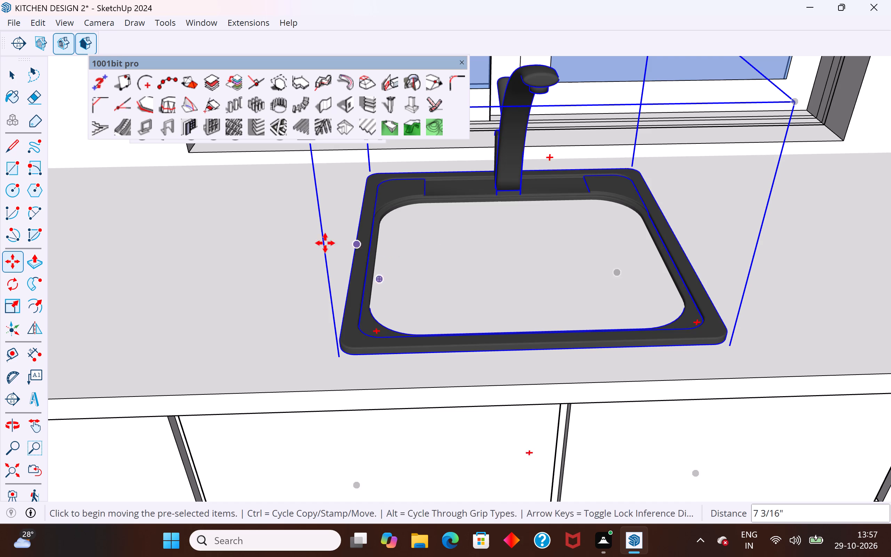
click(12, 68)
Examine the sink's position under the window and how its rim sits on the countertop from several angles.
scroll(467, 432, down, 6)
scroll(489, 394, down, 5)
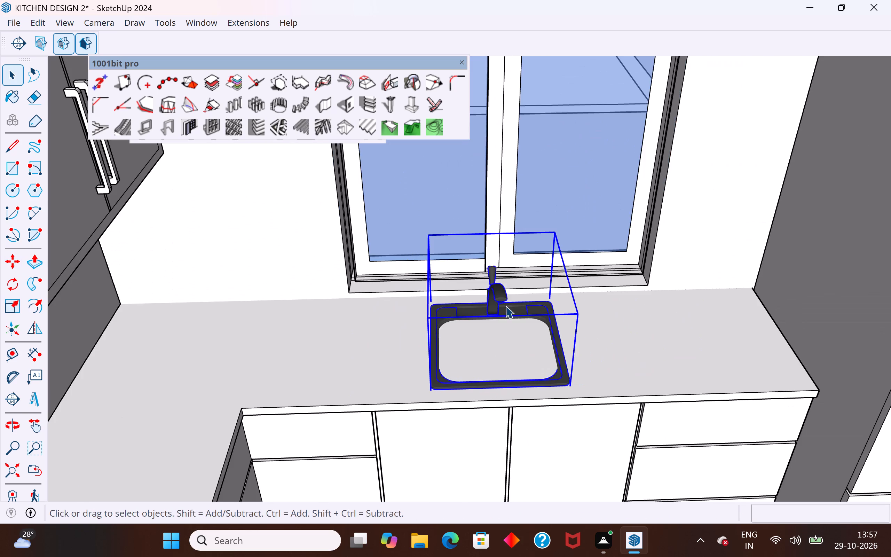
middle_drag(499, 287, 456, 342)
scroll(498, 195, down, 5)
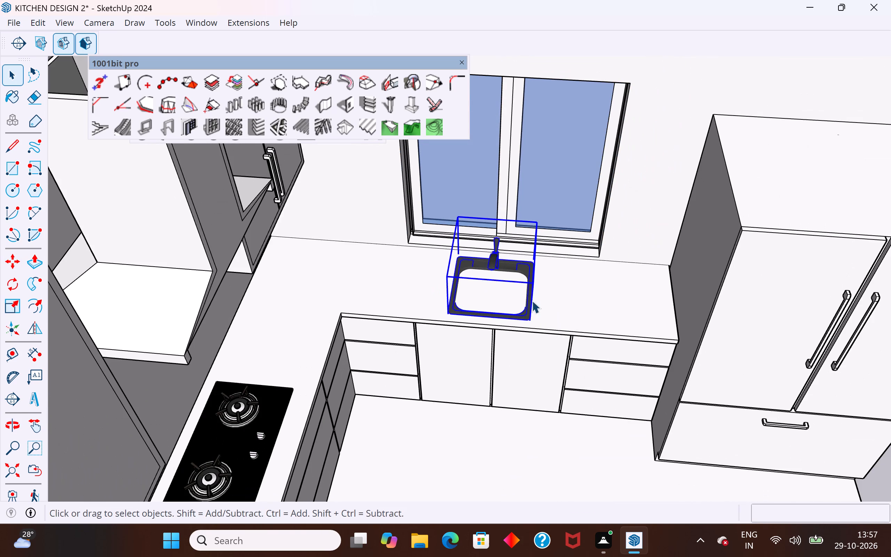
middle_drag(532, 300, 515, 290)
scroll(519, 315, up, 3)
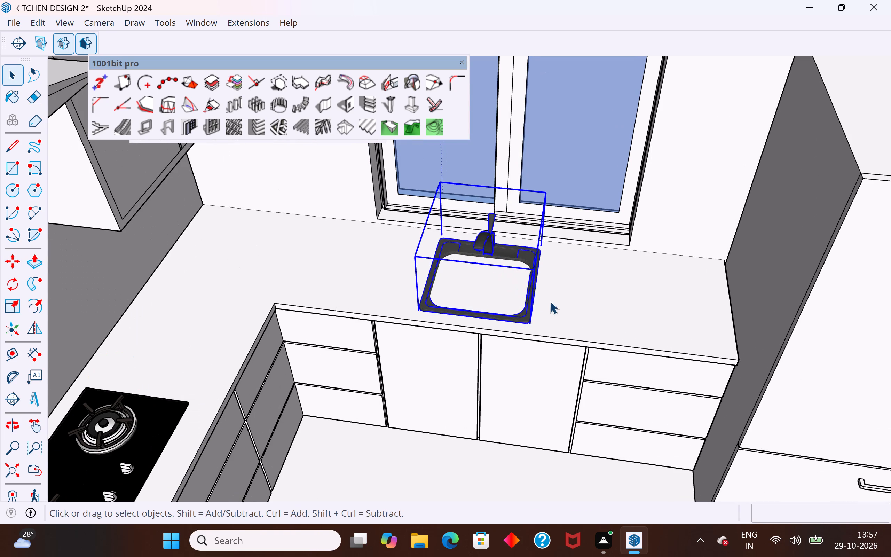
scroll(559, 288, up, 1)
middle_drag(559, 288, 495, 265)
middle_drag(505, 299, 637, 305)
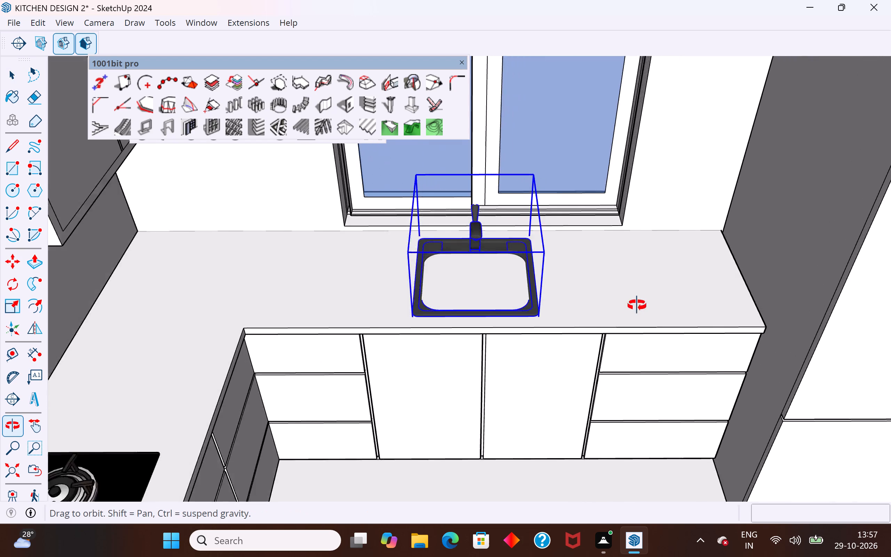
middle_drag(637, 305, 648, 297)
scroll(481, 334, up, 4)
scroll(554, 280, up, 2)
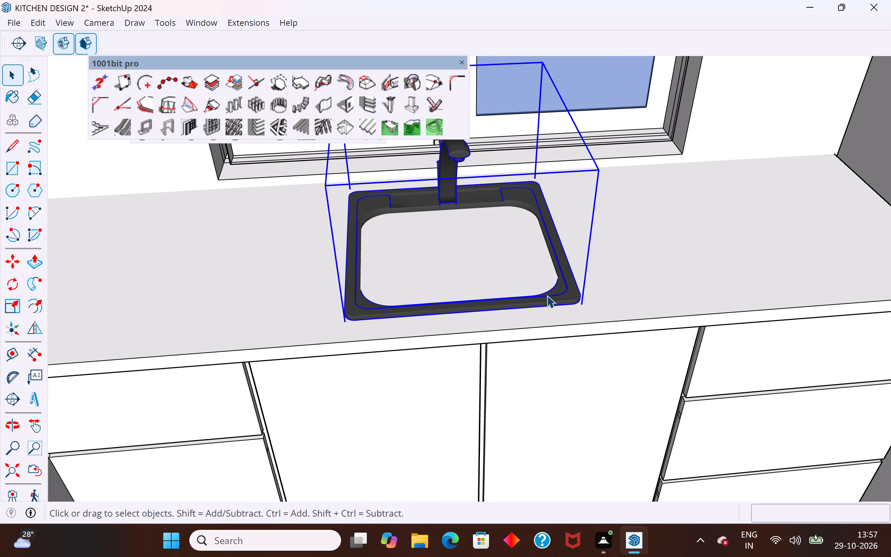
scroll(613, 216, down, 2)
middle_drag(609, 223, 433, 199)
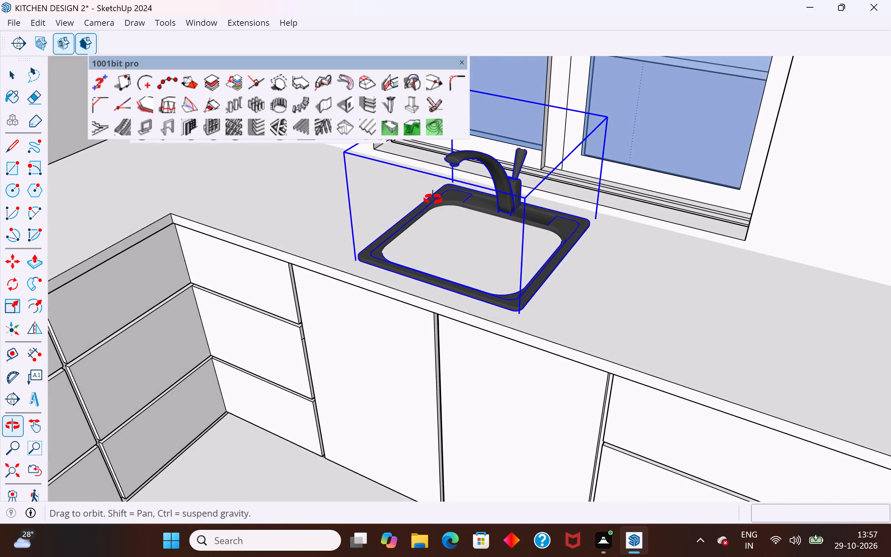
middle_drag(433, 199, 434, 188)
scroll(560, 379, down, 5)
middle_drag(554, 394, 728, 412)
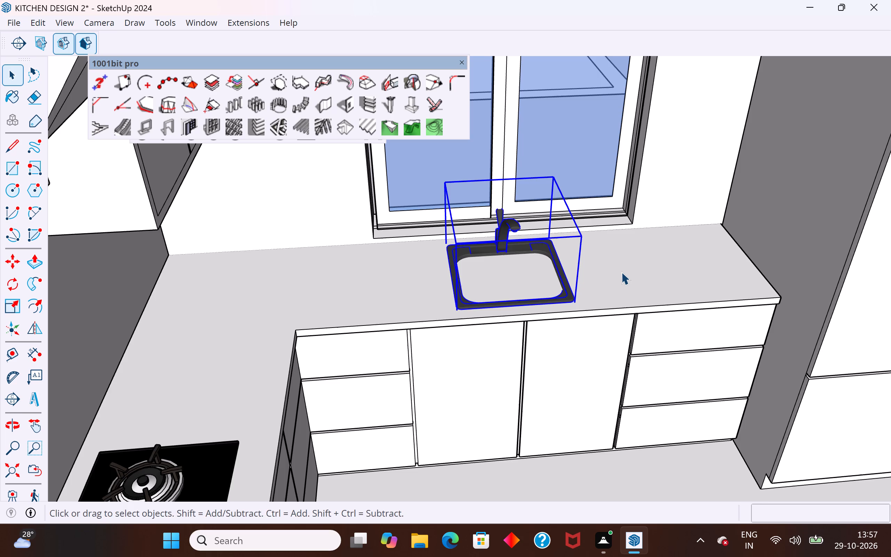
middle_drag(621, 272, 517, 281)
scroll(519, 267, up, 4)
middle_drag(571, 301, 483, 400)
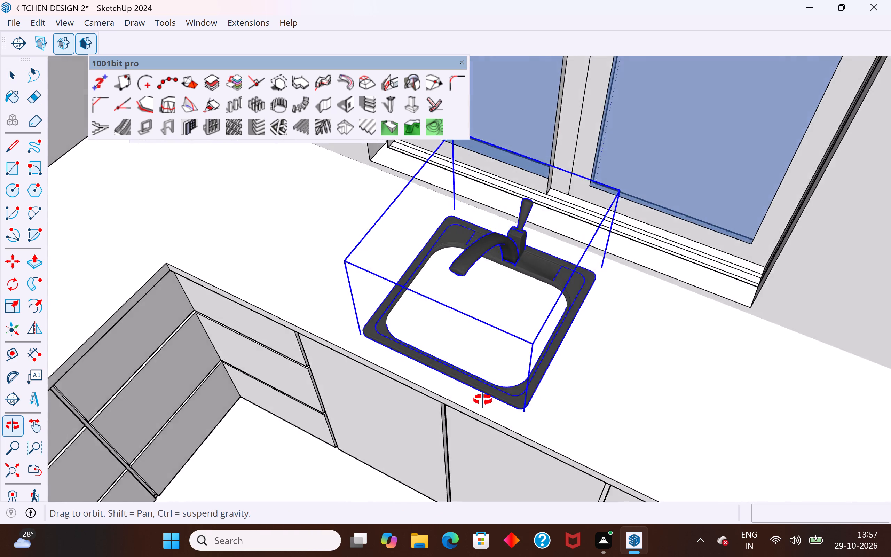
middle_drag(483, 400, 452, 326)
scroll(481, 416, up, 1)
middle_drag(501, 386, 582, 257)
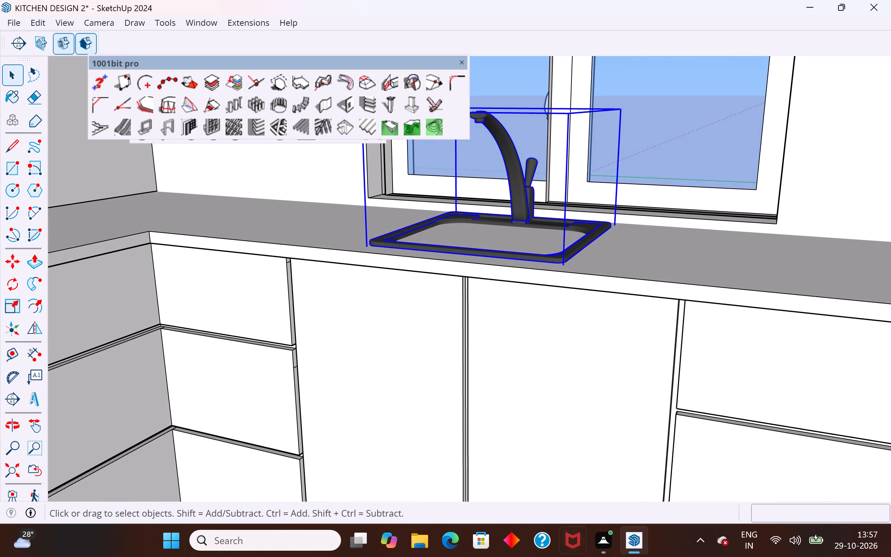
scroll(587, 281, up, 13)
middle_drag(545, 258, 620, 196)
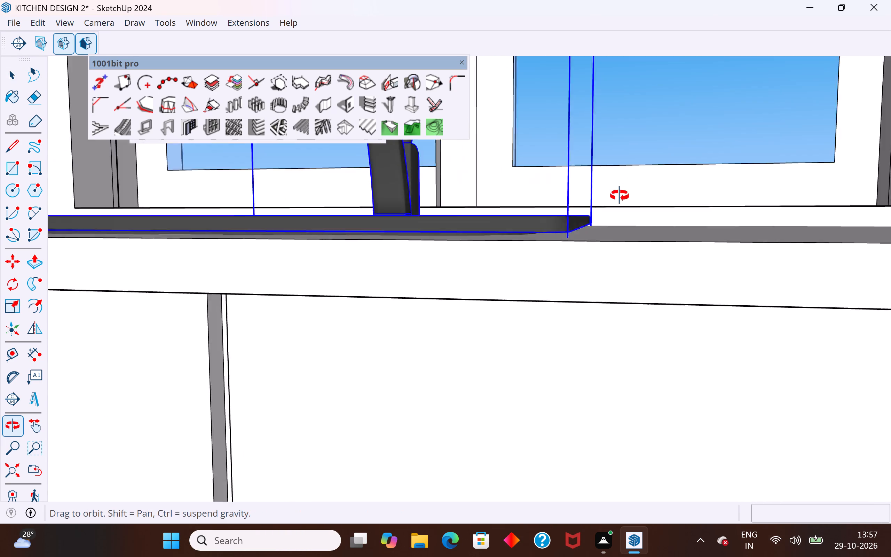
Lower the sink about 1/8" straight down from its front rim corner so the rim sits on the countertop.
middle_drag(620, 196, 631, 208)
scroll(568, 232, up, 11)
scroll(584, 227, down, 1)
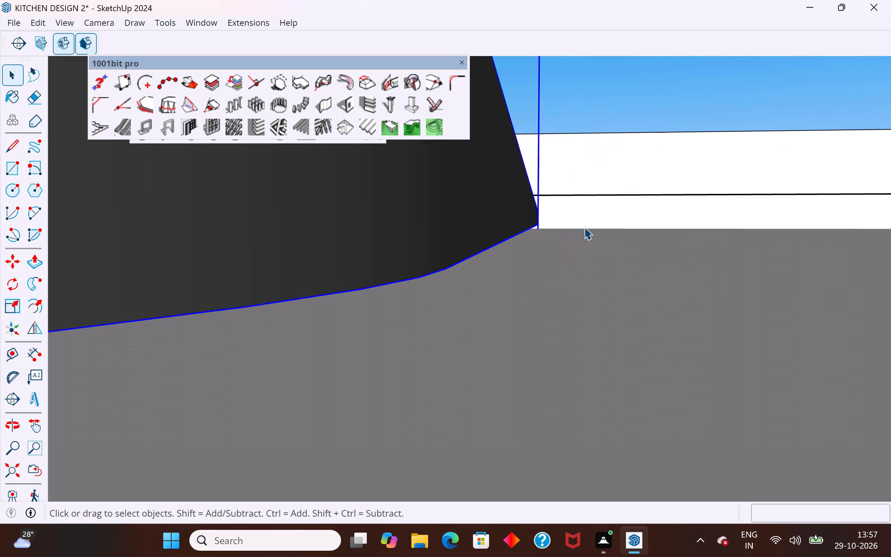
scroll(584, 227, down, 1)
key(m)
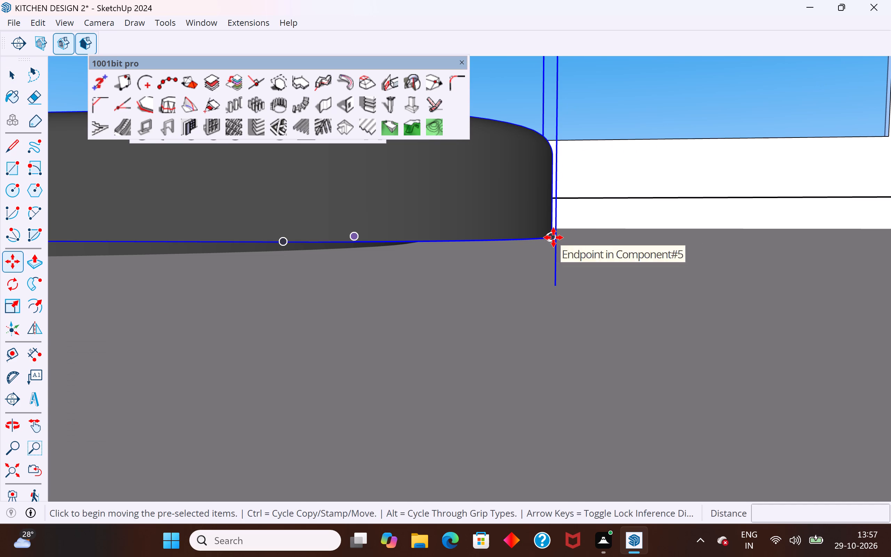
click(553, 237)
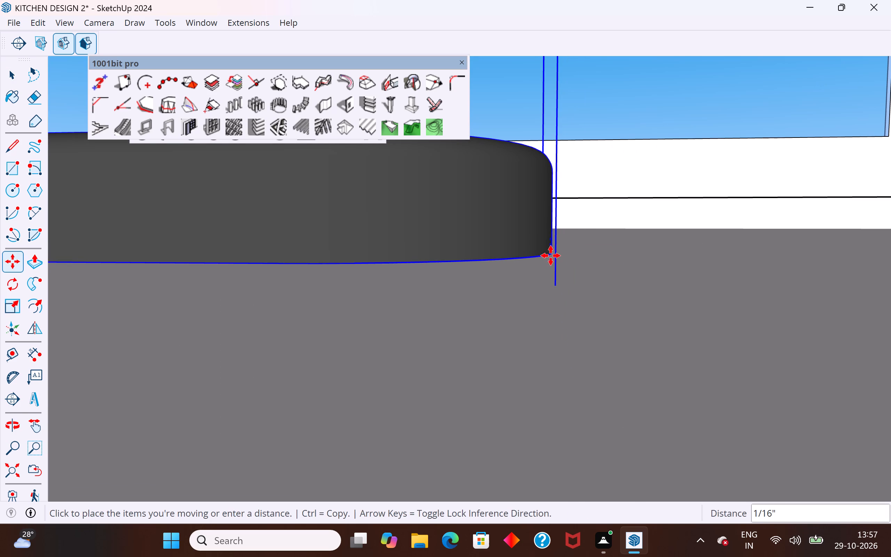
middle_click(551, 256)
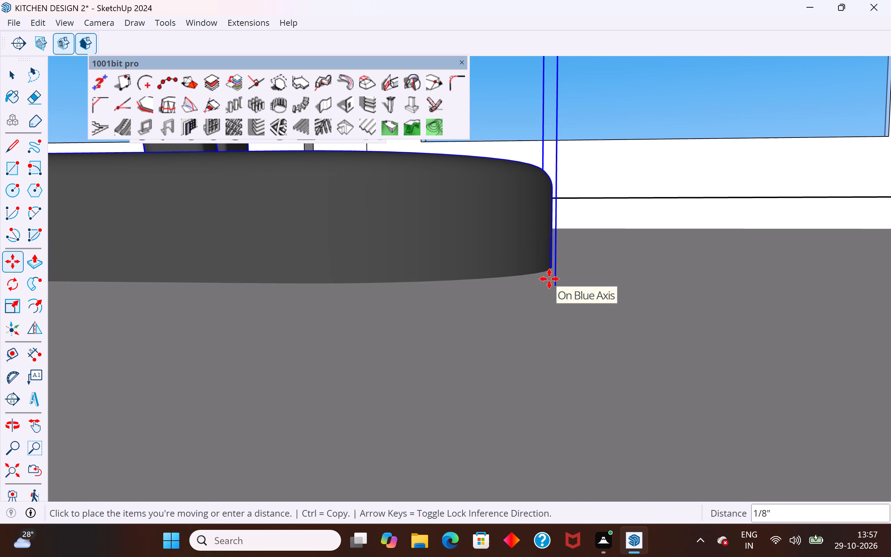
click(549, 273)
click(10, 71)
scroll(461, 235, down, 2)
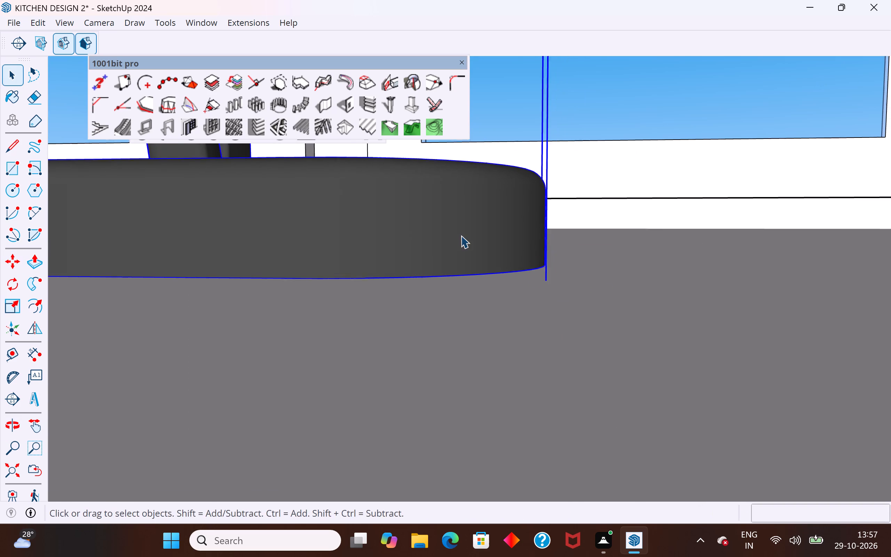
Inside the countertop group, draw a line about 1' 5 5/16" long along the sink's refrigerator-side rim, from back corner to front corner.
scroll(461, 235, down, 5)
middle_drag(507, 250, 487, 392)
scroll(464, 414, down, 5)
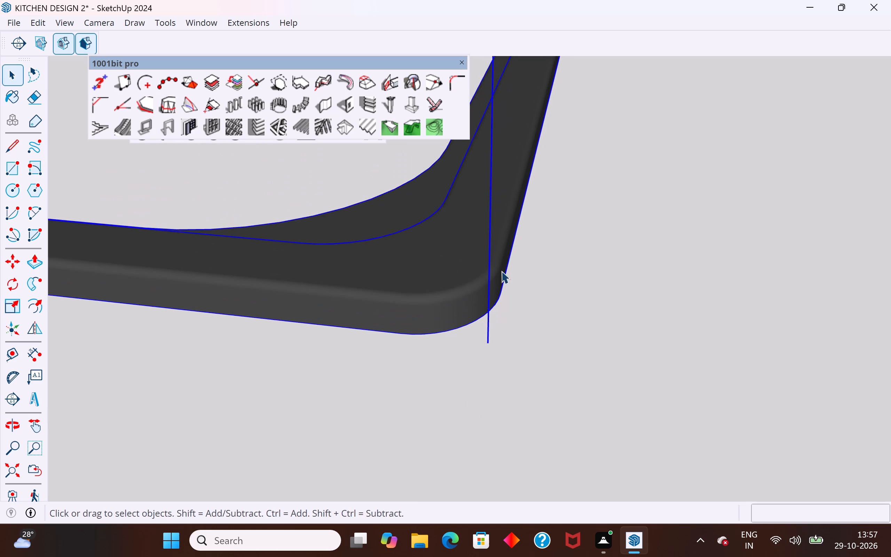
double_click(574, 303)
click(566, 315)
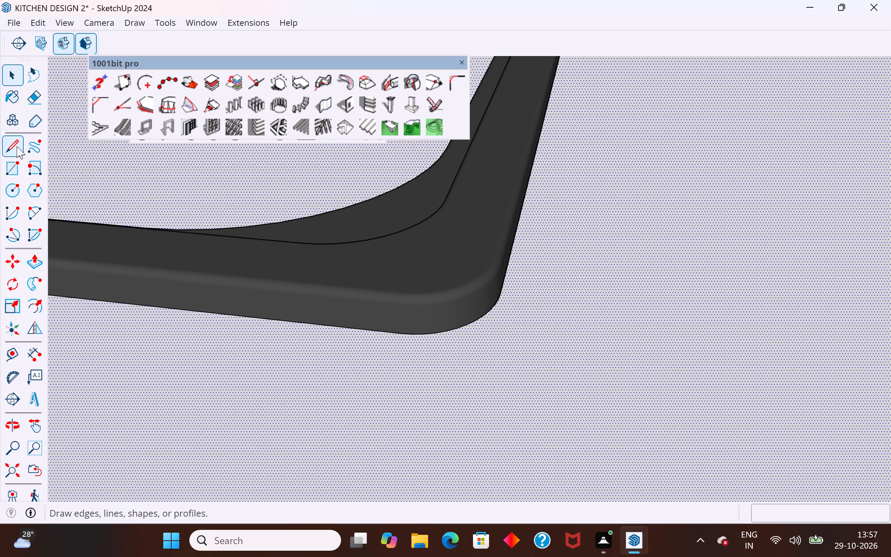
click(11, 143)
scroll(358, 413, down, 13)
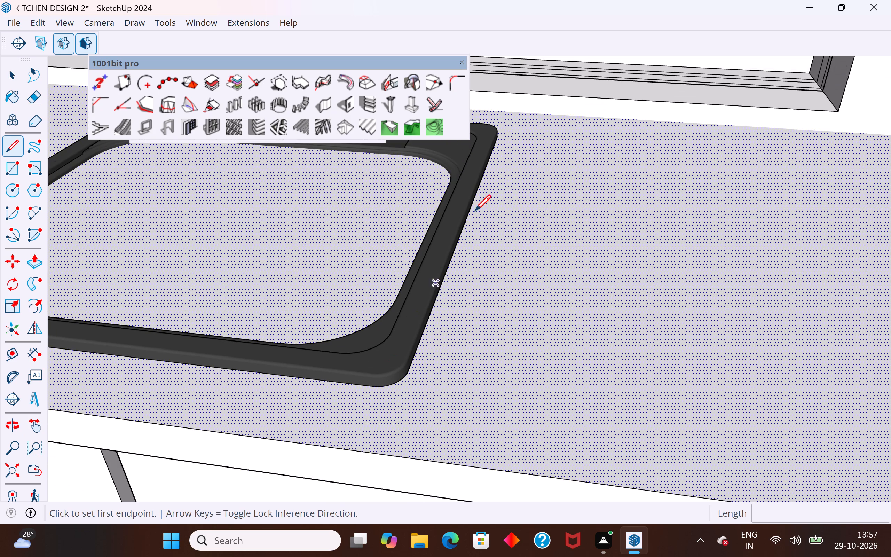
scroll(496, 156, up, 9)
click(499, 119)
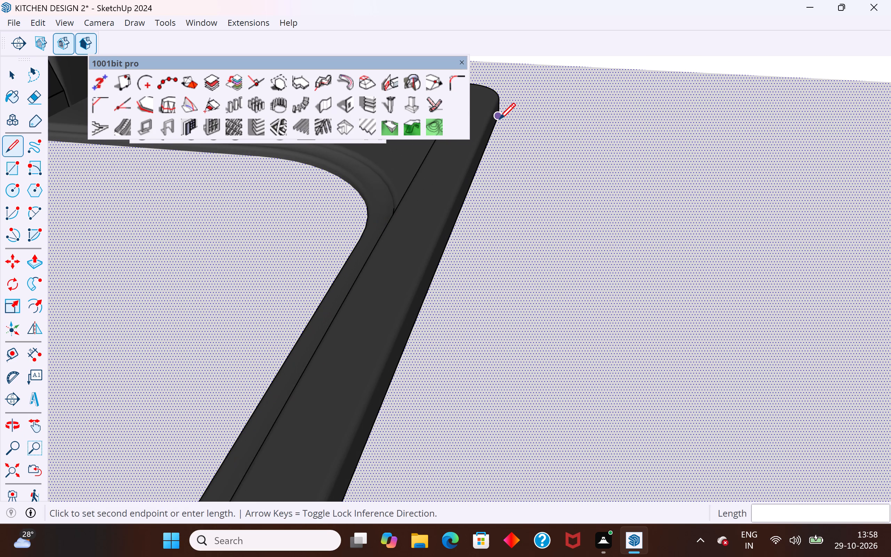
scroll(499, 119, down, 4)
scroll(449, 261, down, 5)
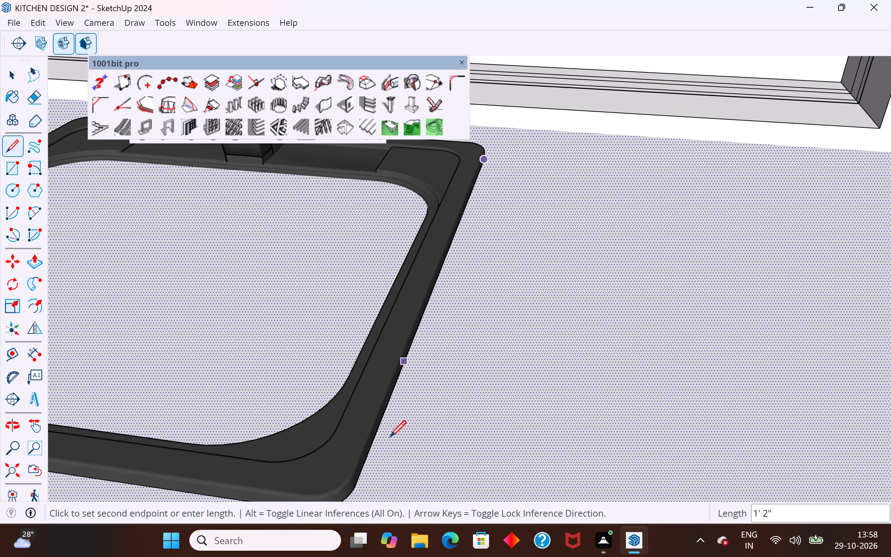
middle_drag(376, 481, 410, 368)
scroll(410, 368, down, 5)
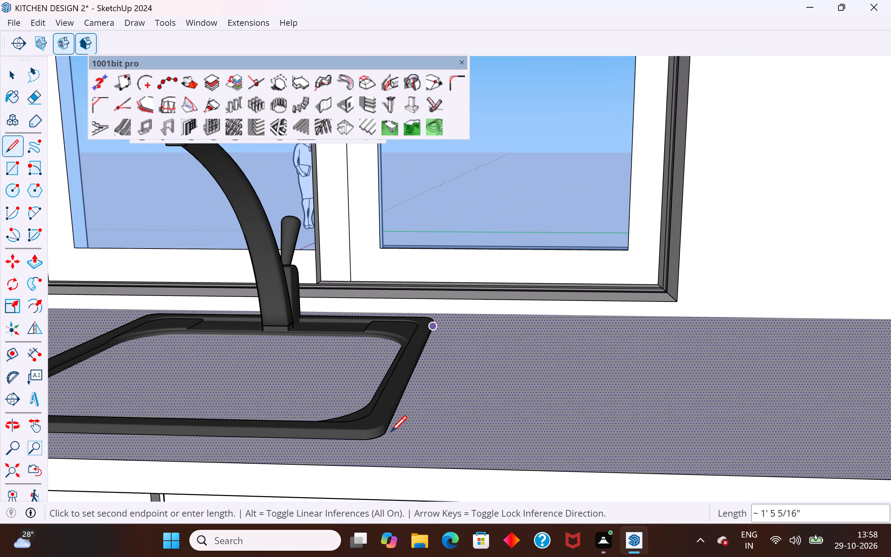
click(388, 434)
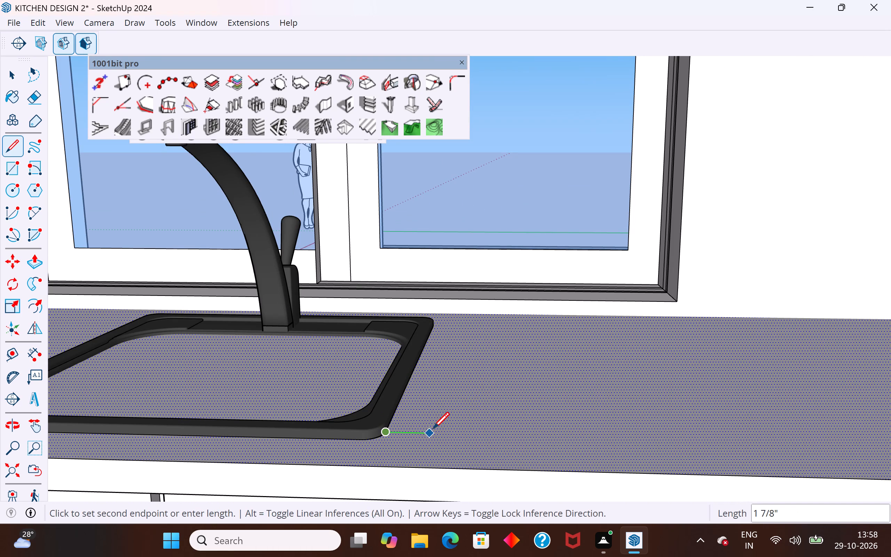
key(Escape)
Draw a line about 1' 5 5/16" long on the countertop along the sink's front rim, between its two corners.
scroll(500, 384, down, 3)
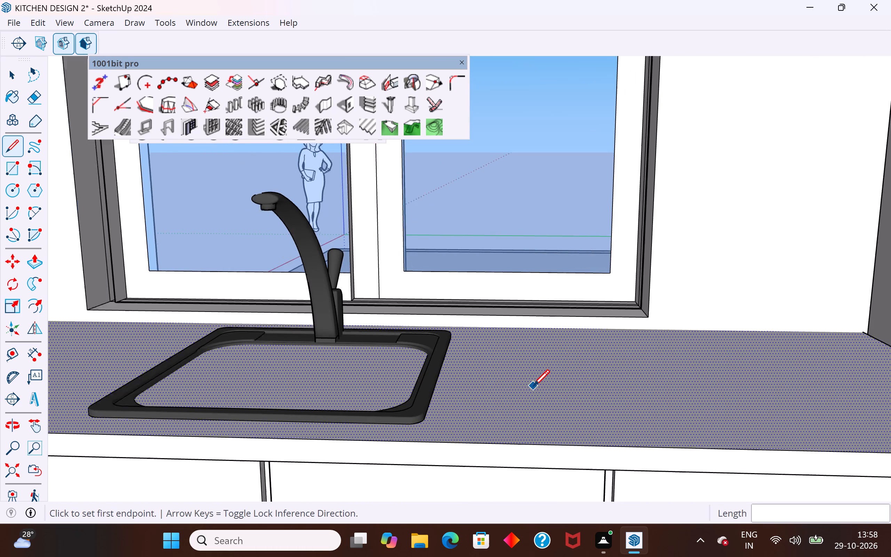
scroll(533, 386, down, 1)
scroll(130, 422, up, 6)
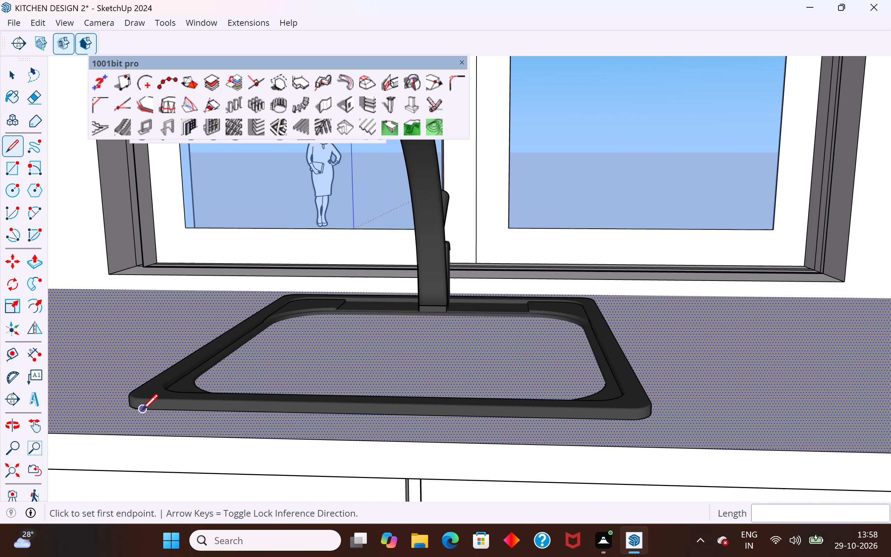
click(142, 410)
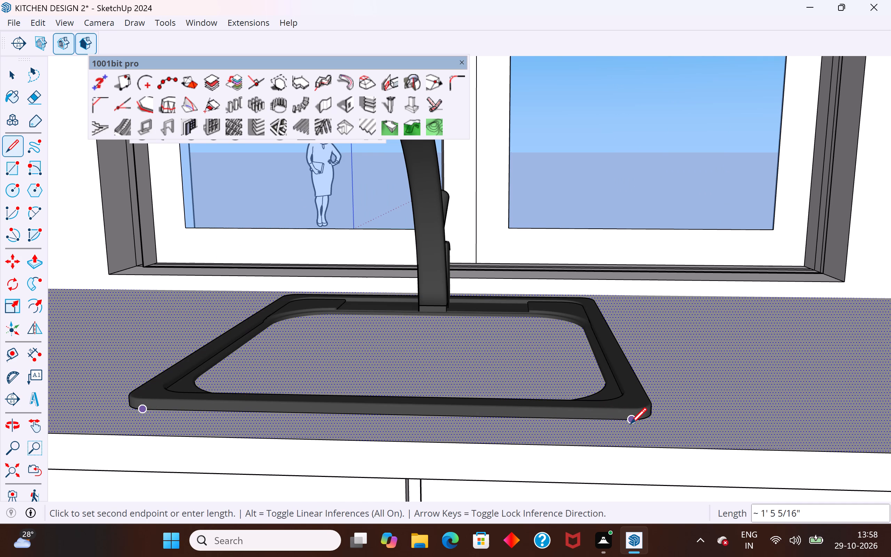
click(630, 424)
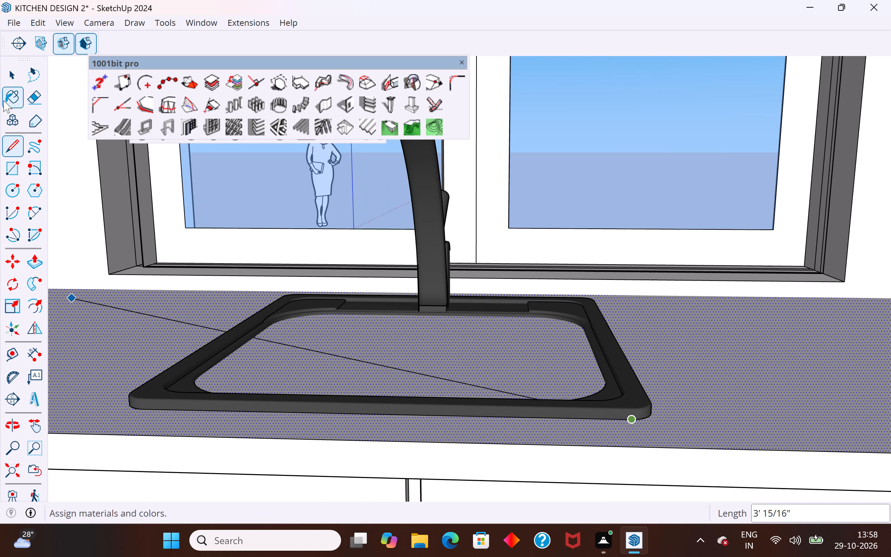
click(17, 70)
Leave the countertop group and hide the wall behind the hob.
scroll(251, 275, down, 4)
middle_drag(262, 282, 521, 319)
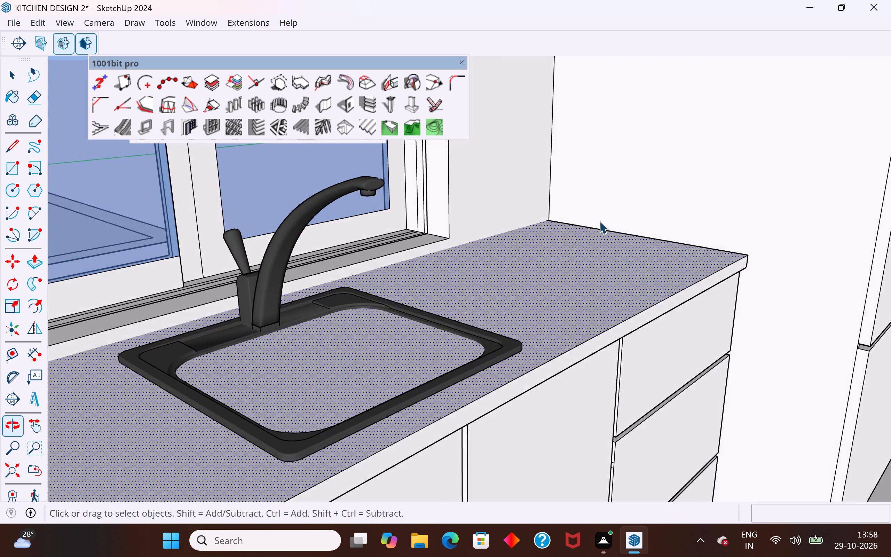
scroll(601, 220, down, 5)
scroll(605, 292, up, 16)
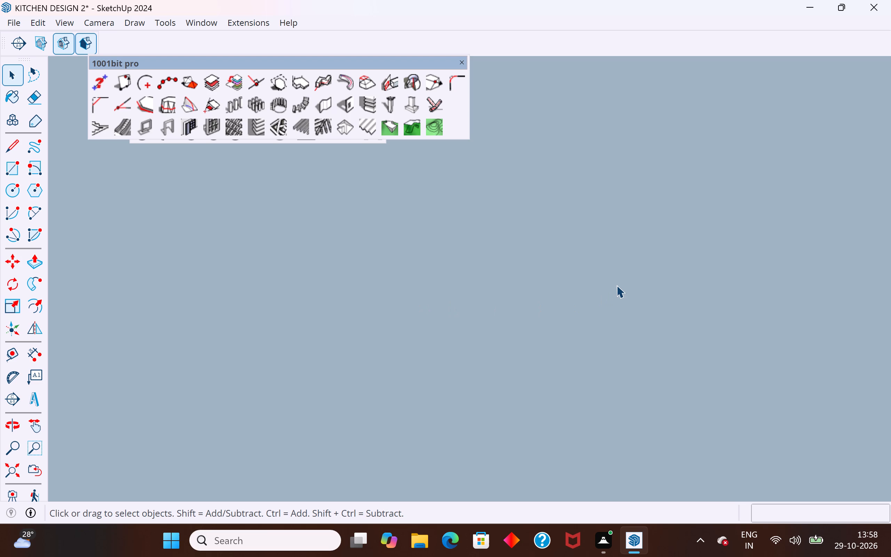
scroll(616, 285, up, 7)
click(14, 75)
scroll(152, 289, down, 17)
scroll(558, 359, down, 13)
middle_drag(364, 306, 290, 421)
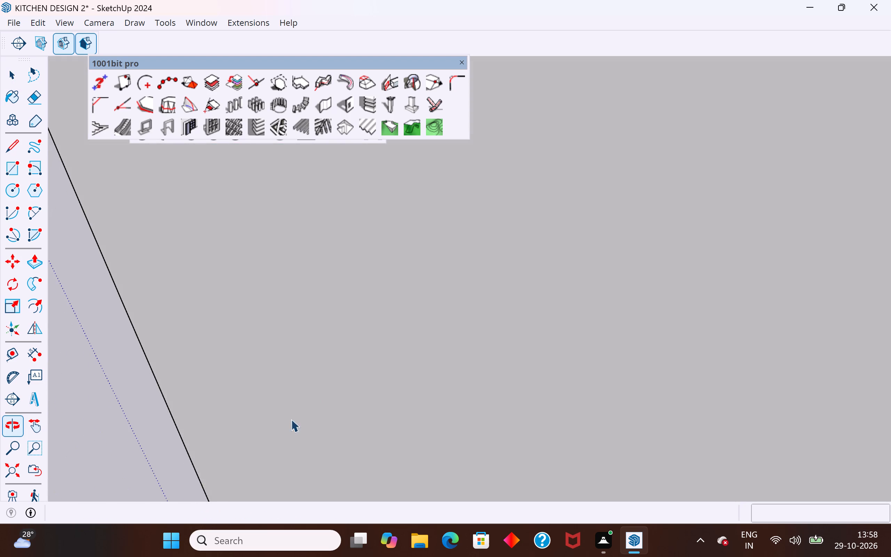
scroll(419, 296, down, 18)
scroll(556, 209, down, 13)
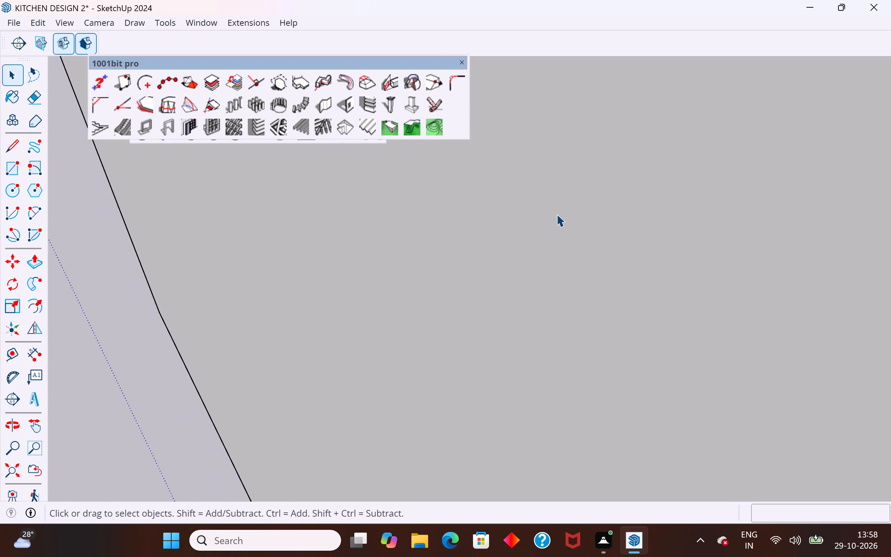
scroll(557, 214, down, 20)
scroll(557, 214, down, 20)
scroll(557, 214, down, 2)
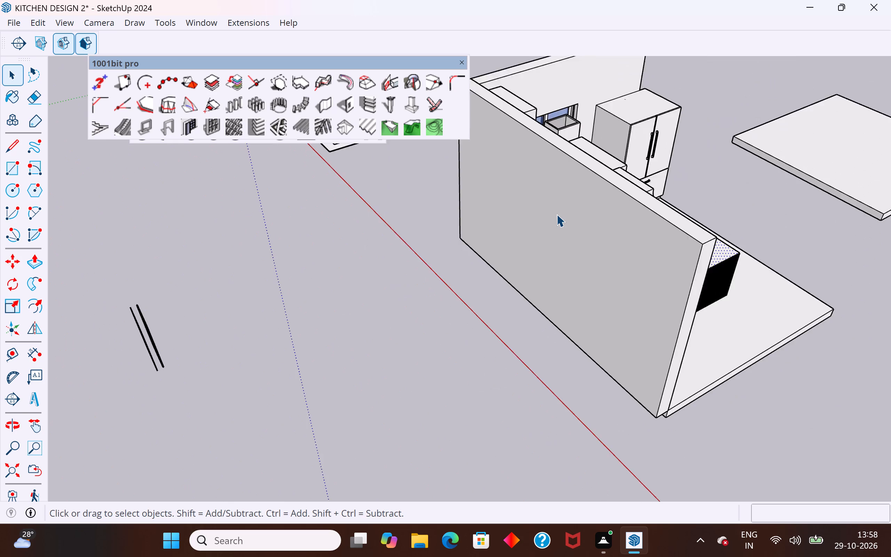
scroll(557, 214, down, 3)
middle_drag(746, 200, 566, 199)
scroll(610, 272, up, 10)
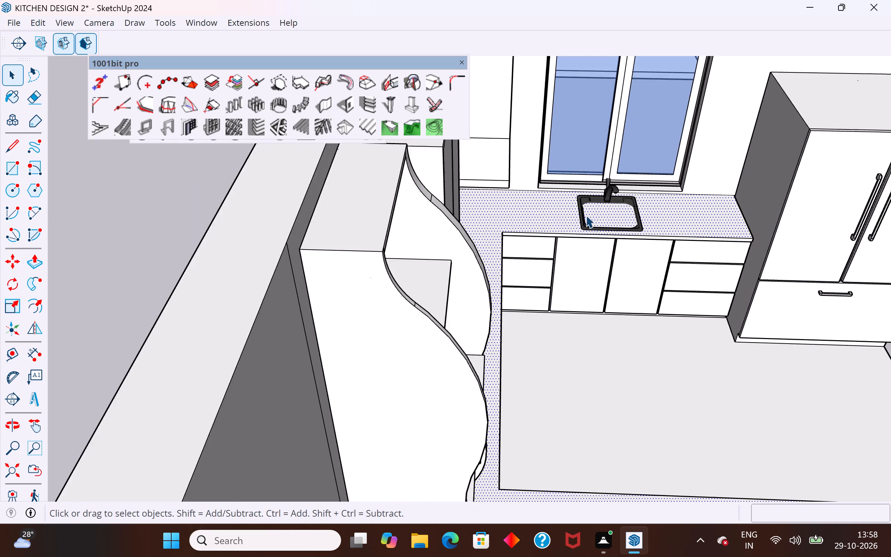
scroll(586, 215, up, 7)
middle_drag(577, 210, 561, 202)
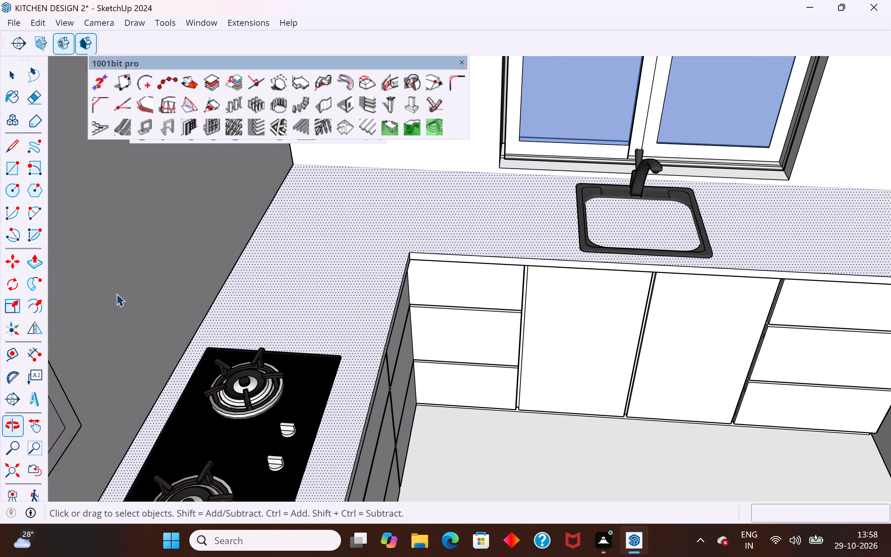
click(121, 277)
right_click(121, 277)
click(161, 44)
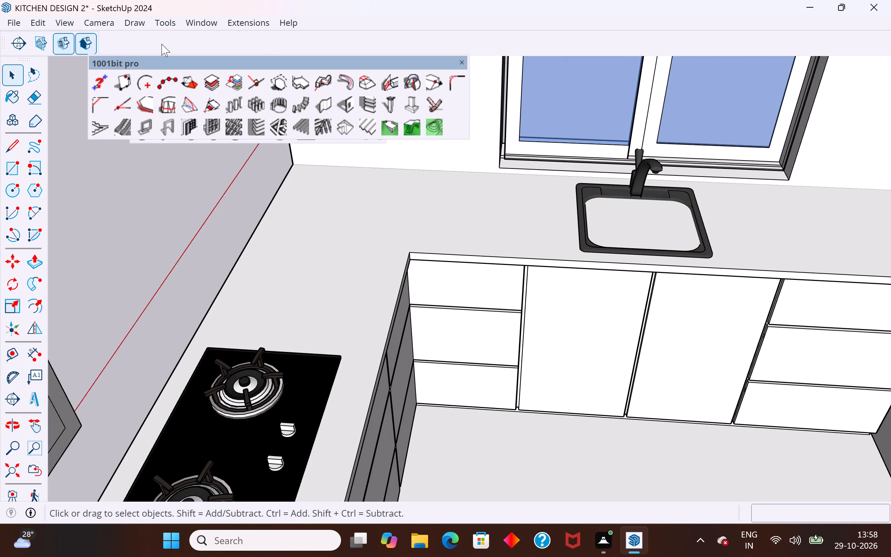
Hide the overhead cabinet group that blocks the view of the countertop corner and sink.
middle_drag(326, 228, 578, 242)
click(382, 193)
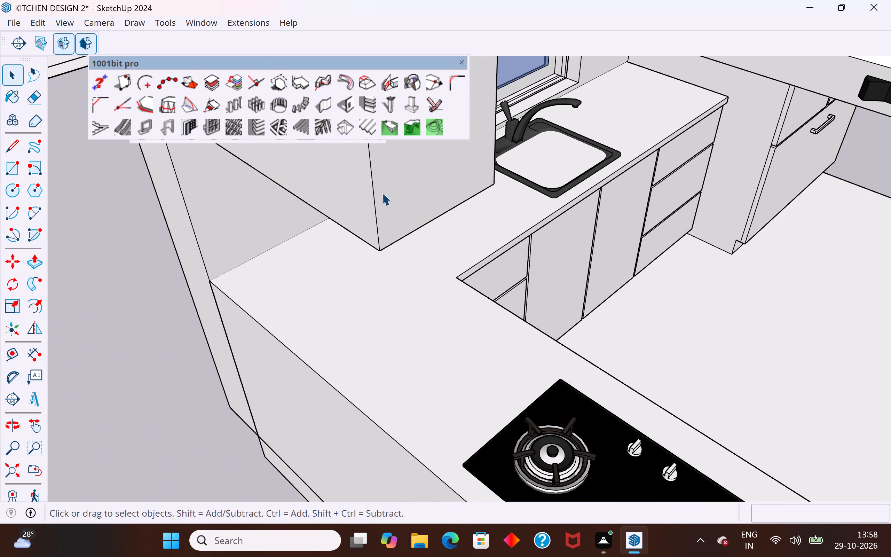
right_click(365, 186)
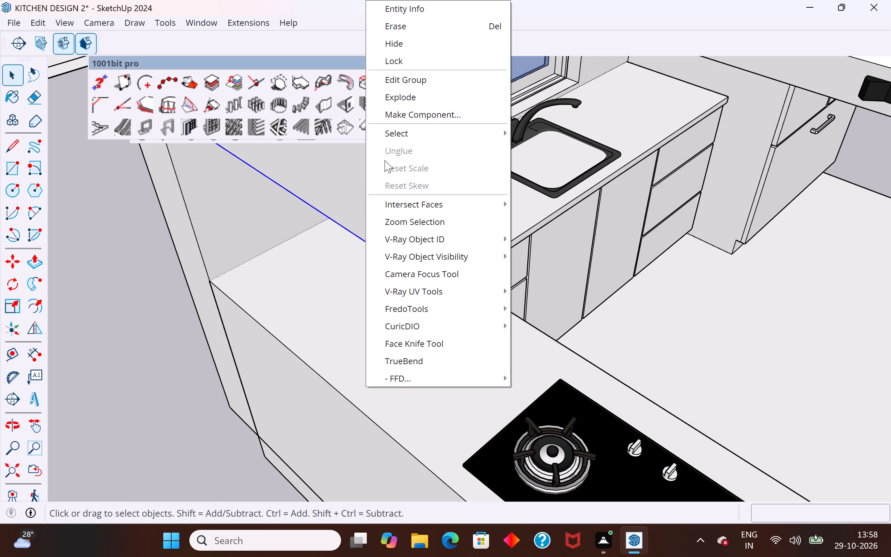
click(417, 46)
Close the floating 1001bit pro and V-Ray for SketchUp toolbars.
click(465, 60)
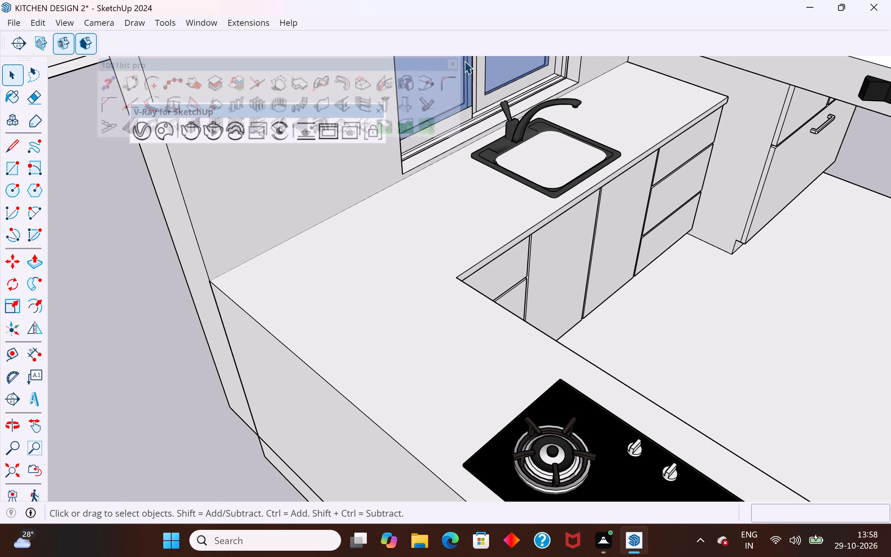
middle_drag(415, 199, 509, 200)
click(379, 109)
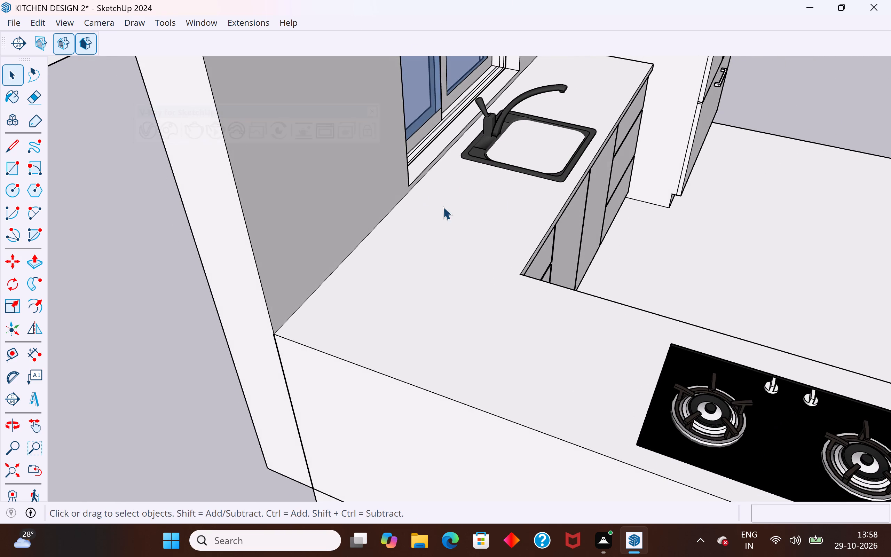
Draw a line about 1' 5 1/2" long along the sink's hob-side rim, from the back corner to the front corner.
scroll(487, 177, up, 13)
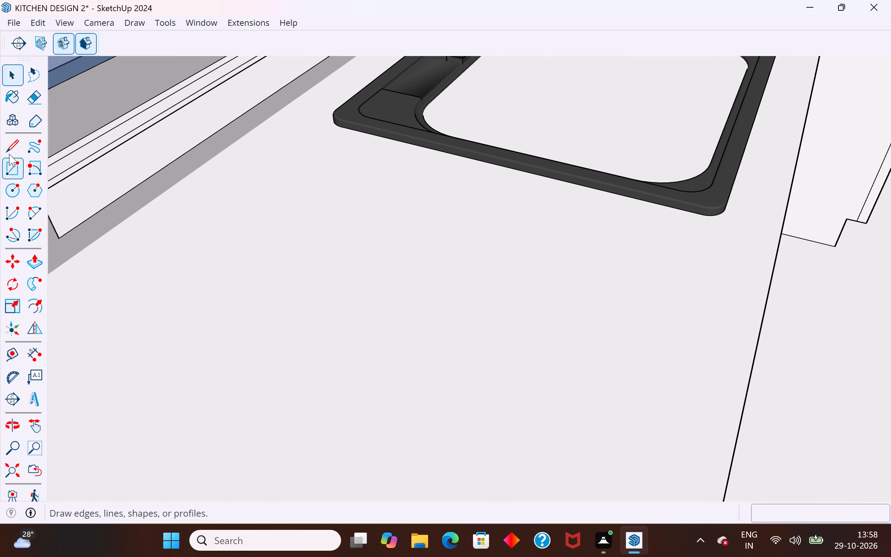
click(9, 151)
scroll(290, 128, up, 4)
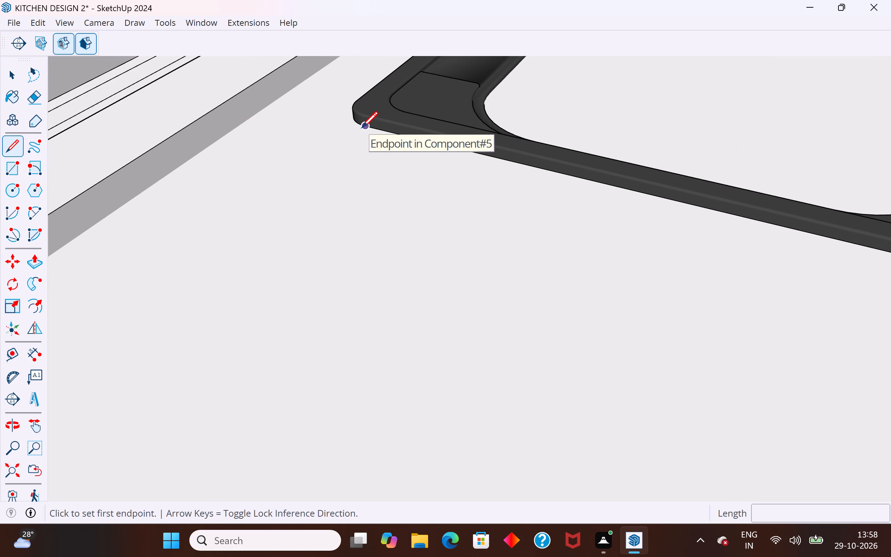
click(362, 127)
scroll(415, 141, down, 9)
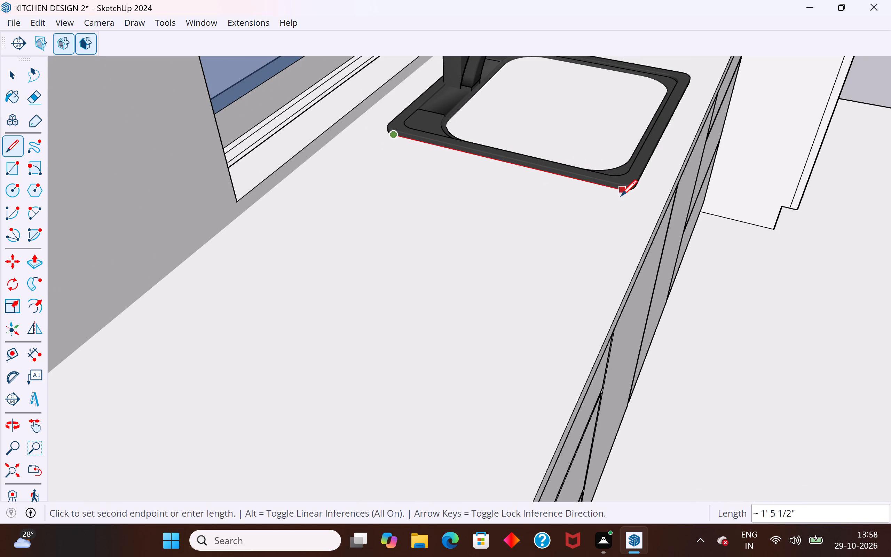
click(621, 197)
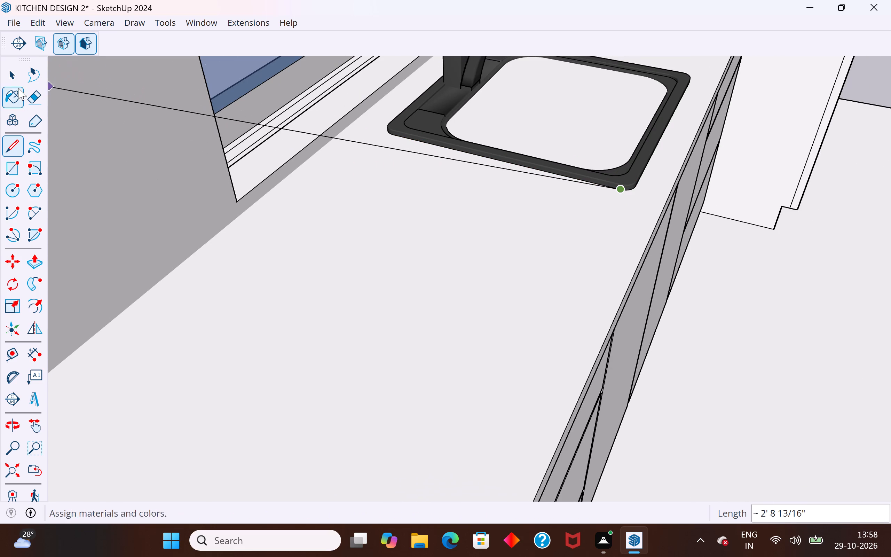
click(9, 75)
Hide the joined window wall behind the sink.
middle_drag(362, 199, 407, 220)
click(176, 263)
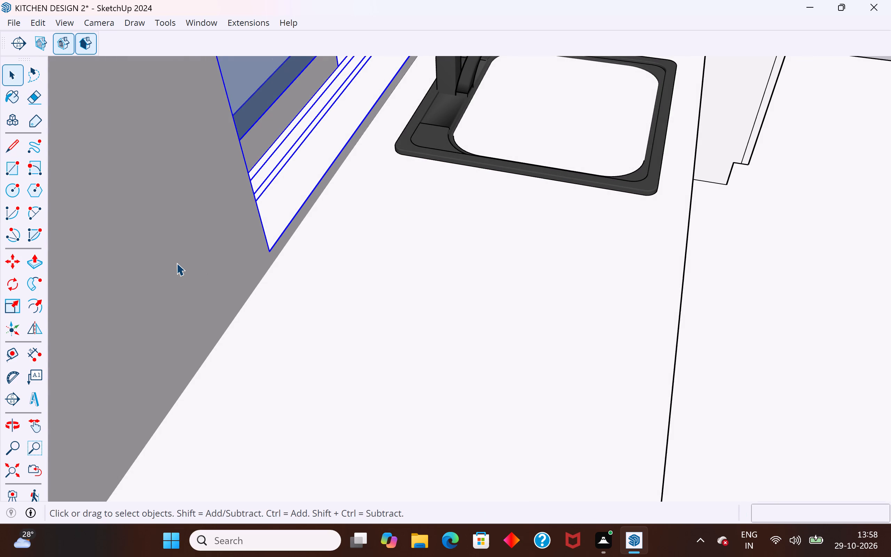
right_click(186, 192)
click(220, 48)
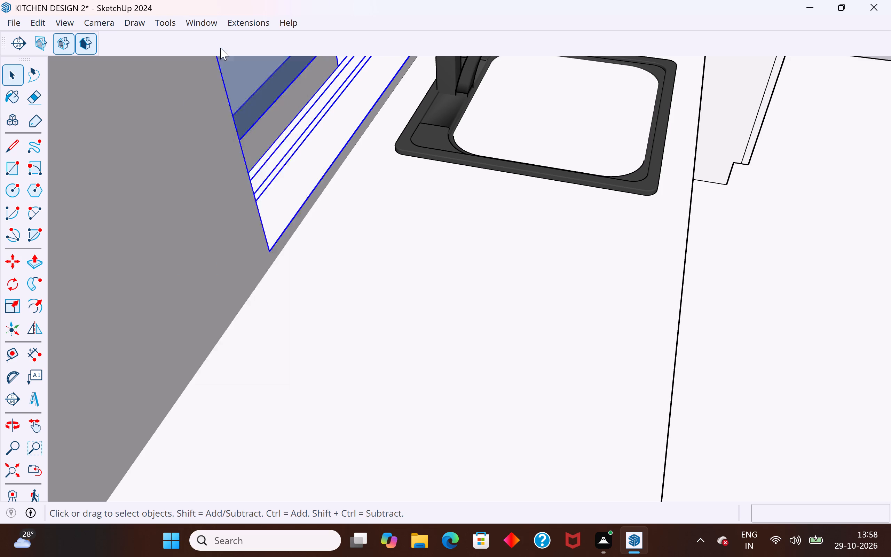
Draw a line about 1' 5" long along the sink's window-side rim, from the start of one rounded corner to the other.
middle_drag(357, 240, 878, 243)
scroll(327, 145, up, 6)
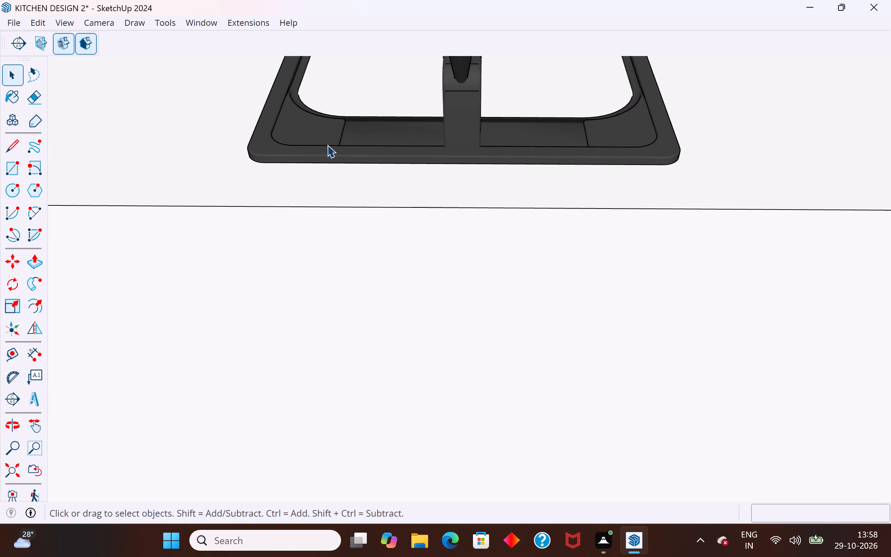
scroll(327, 145, up, 3)
click(16, 147)
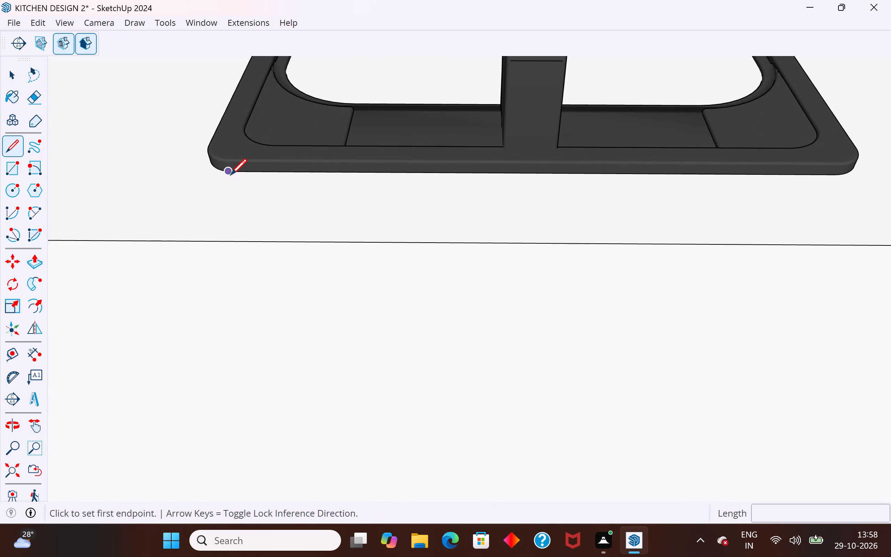
click(229, 175)
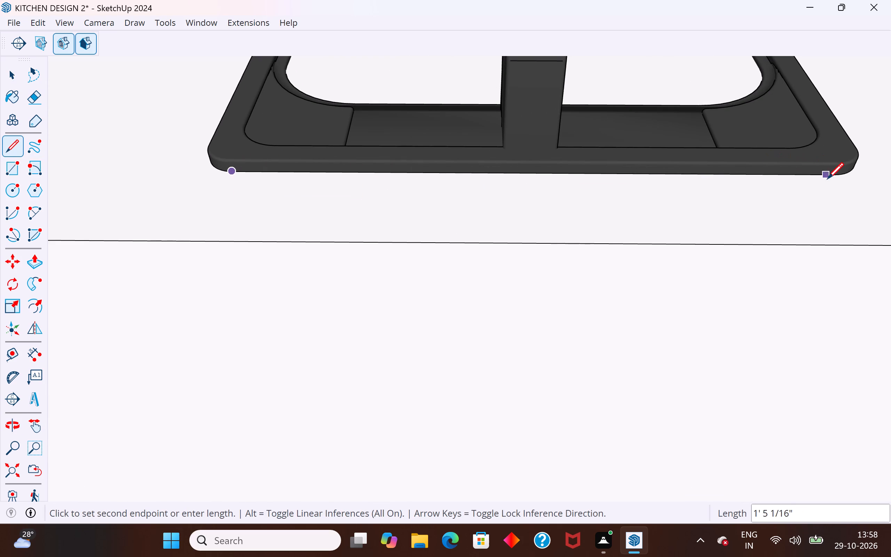
click(837, 179)
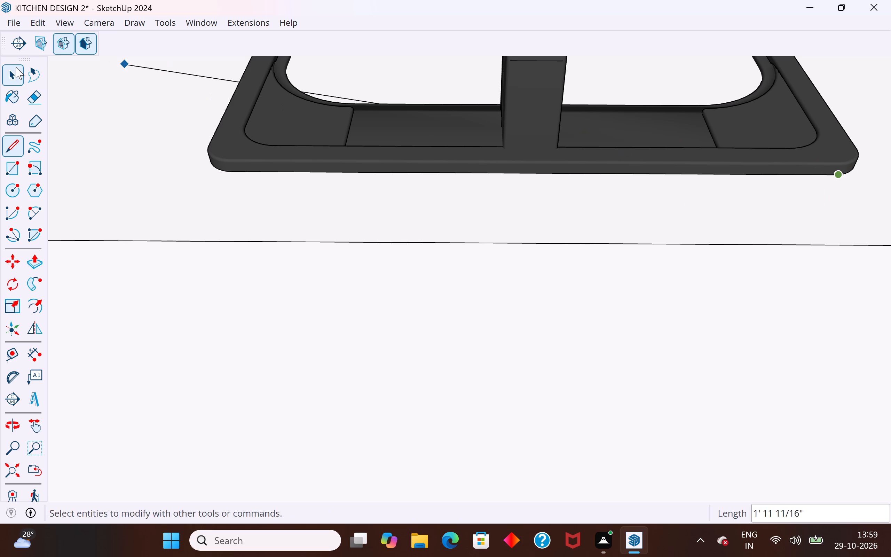
Hide the black sink so that only the traced rim lines remain on the countertop.
click(16, 67)
click(218, 142)
right_click(218, 142)
click(255, 50)
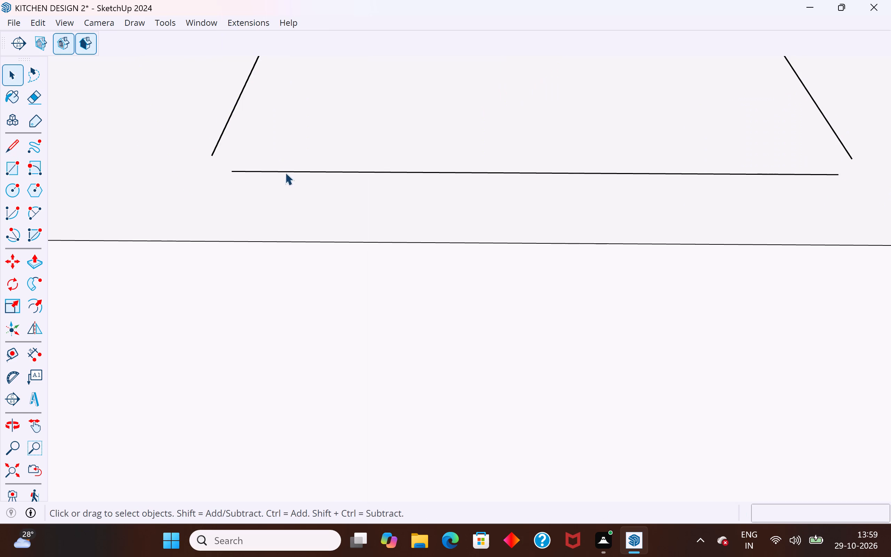
Join the rim lines at the two window-side corners of the sink outline with rounded 2 Point Arcs.
middle_drag(287, 178, 362, 310)
scroll(345, 346, down, 10)
middle_drag(371, 346, 658, 321)
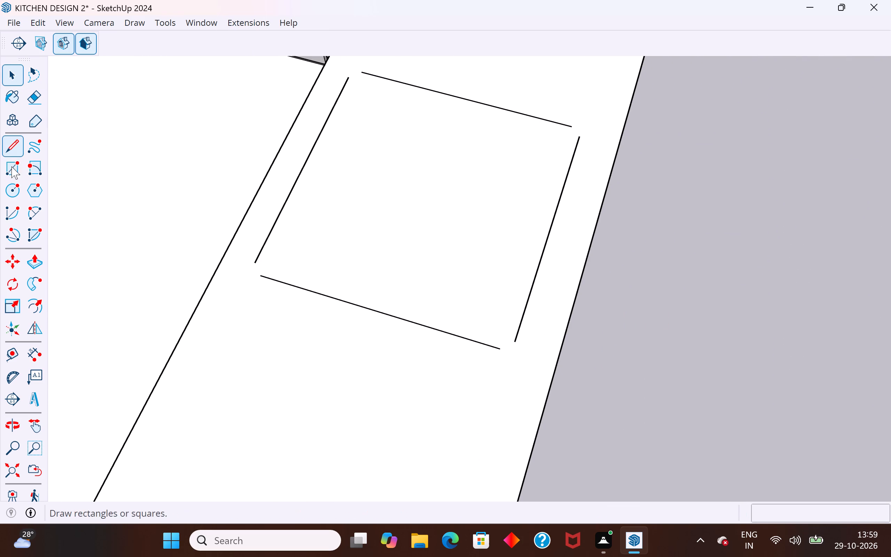
click(31, 220)
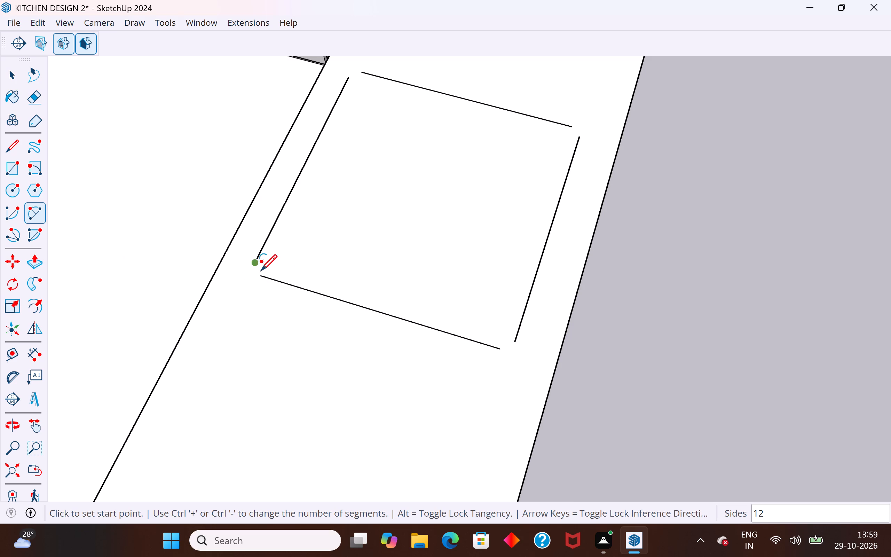
click(573, 129)
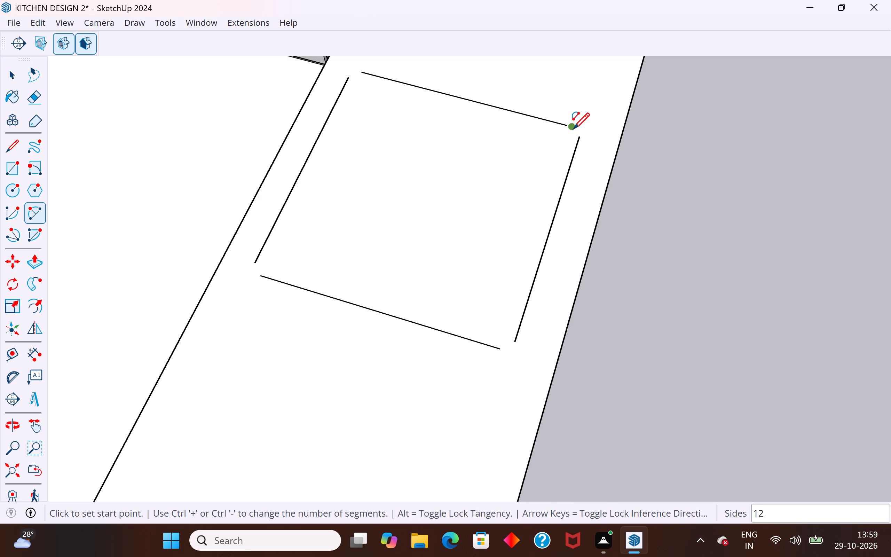
click(579, 137)
scroll(585, 130, up, 7)
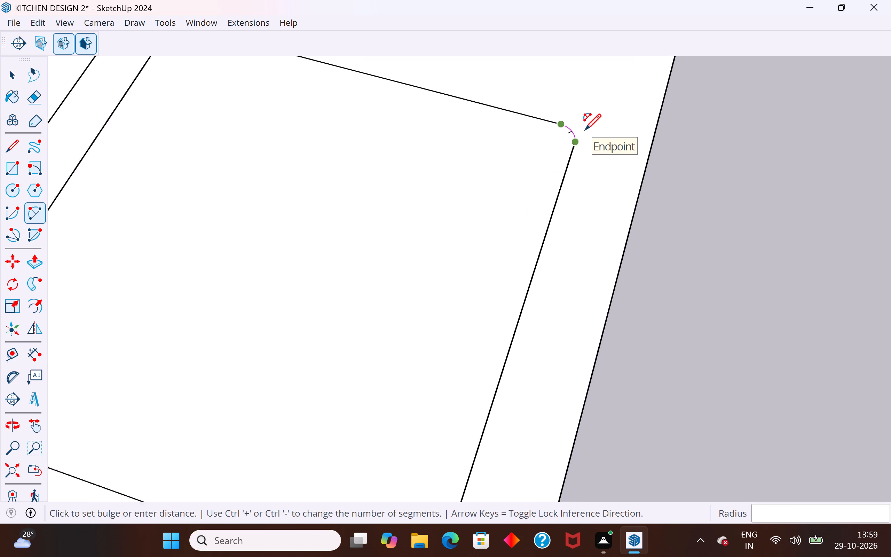
scroll(585, 130, up, 2)
click(579, 131)
scroll(576, 133, down, 3)
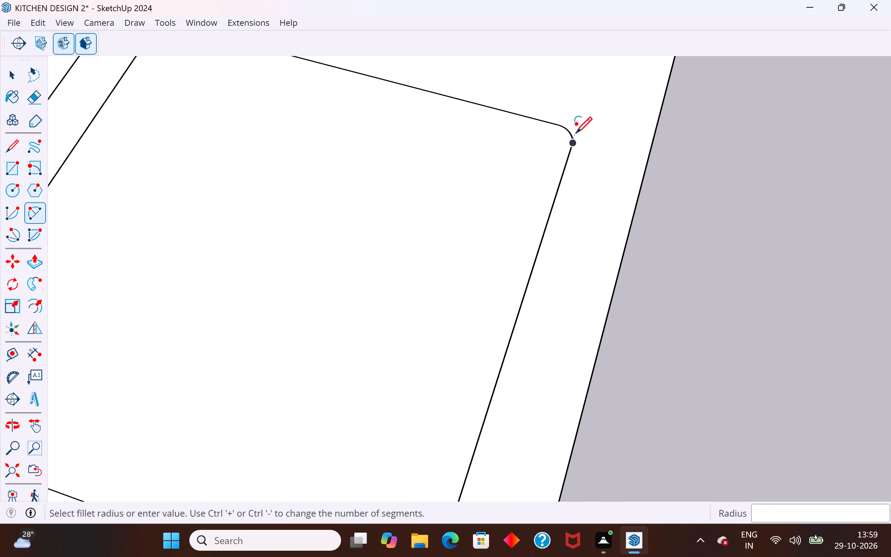
scroll(576, 133, down, 8)
click(501, 327)
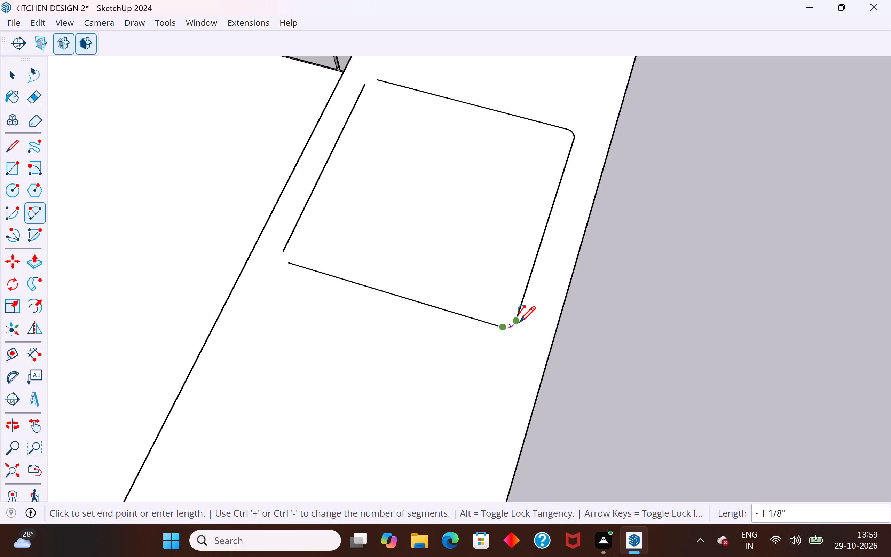
click(519, 322)
click(518, 322)
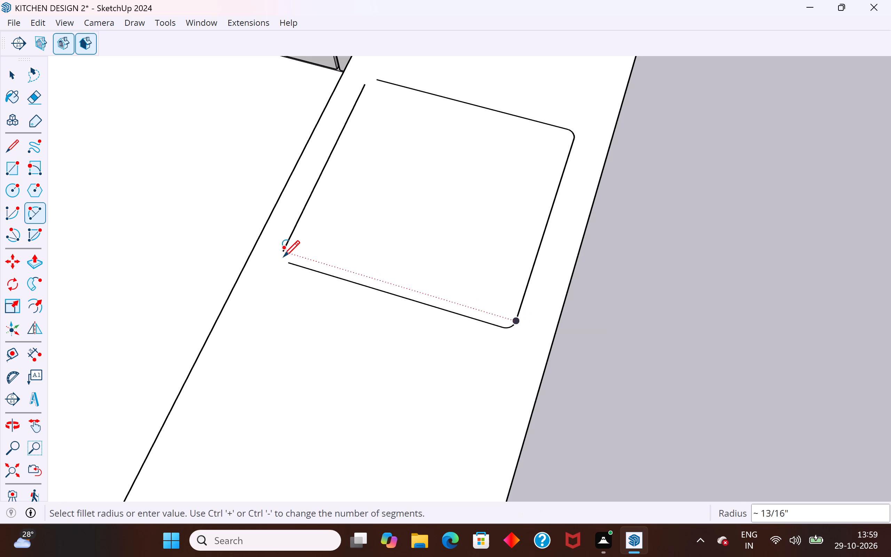
Join the rim lines at the two front corners with rounded arcs to close the sink outline.
click(289, 264)
double_click(284, 254)
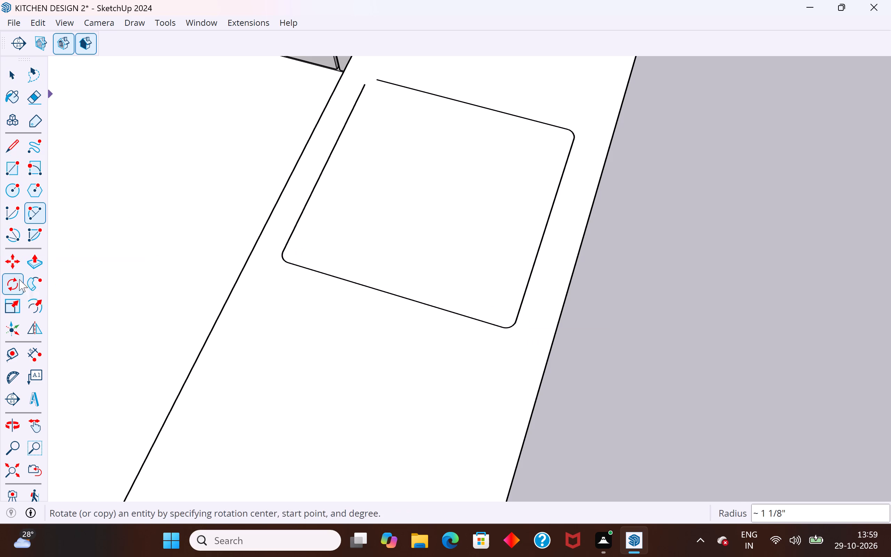
click(36, 216)
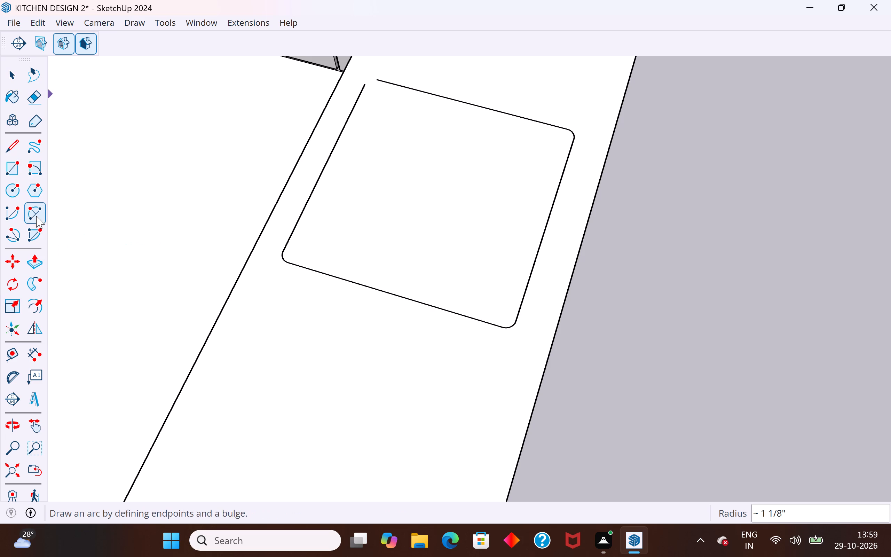
scroll(393, 84, up, 4)
click(351, 88)
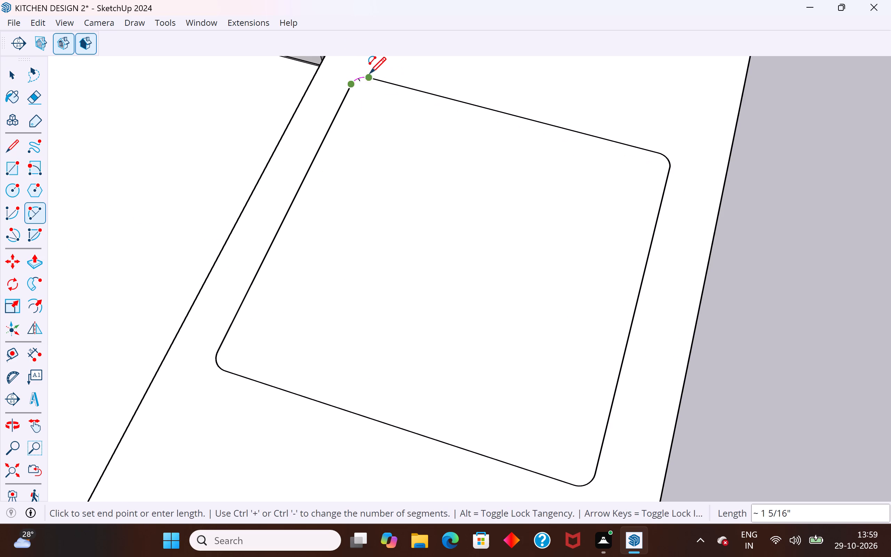
double_click(368, 79)
click(12, 80)
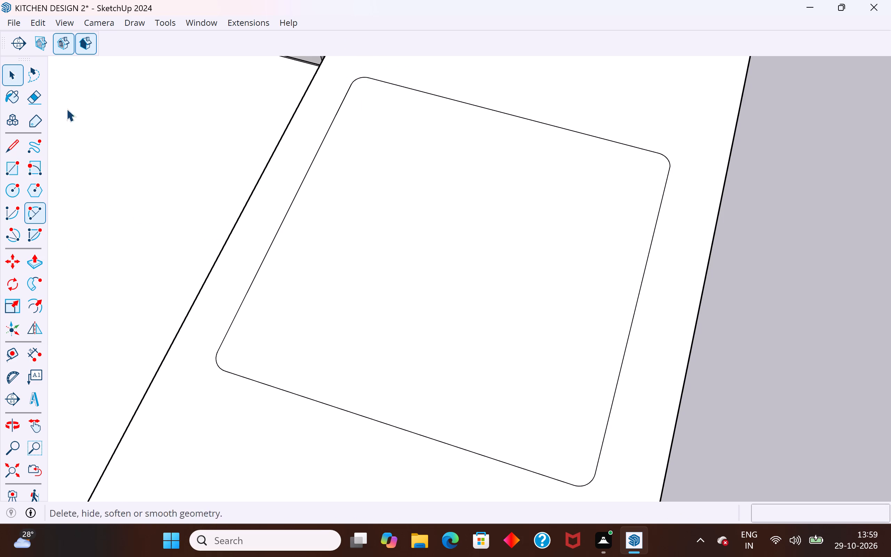
Push the rounded sink outline face down about 1' 1/2" into the countertop to form the basin opening.
click(395, 196)
scroll(282, 266, down, 5)
middle_drag(283, 267, 578, 132)
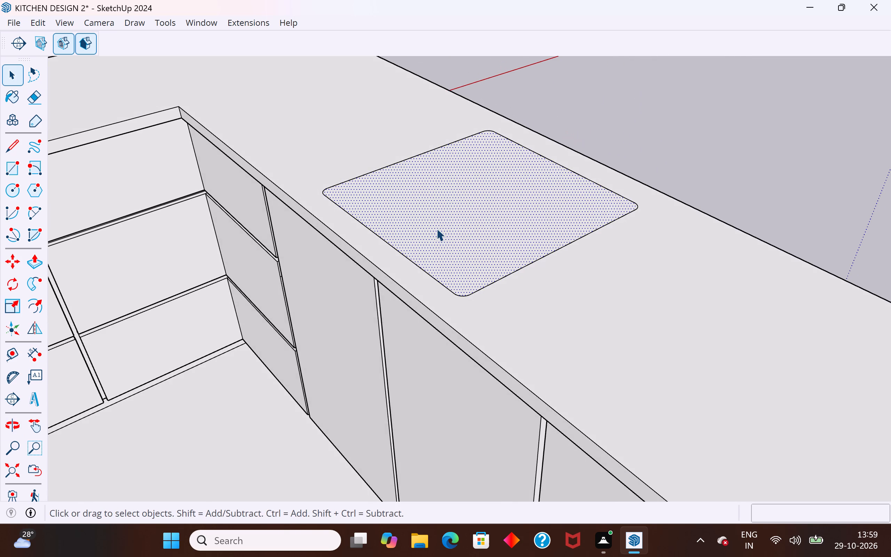
click(32, 267)
click(473, 218)
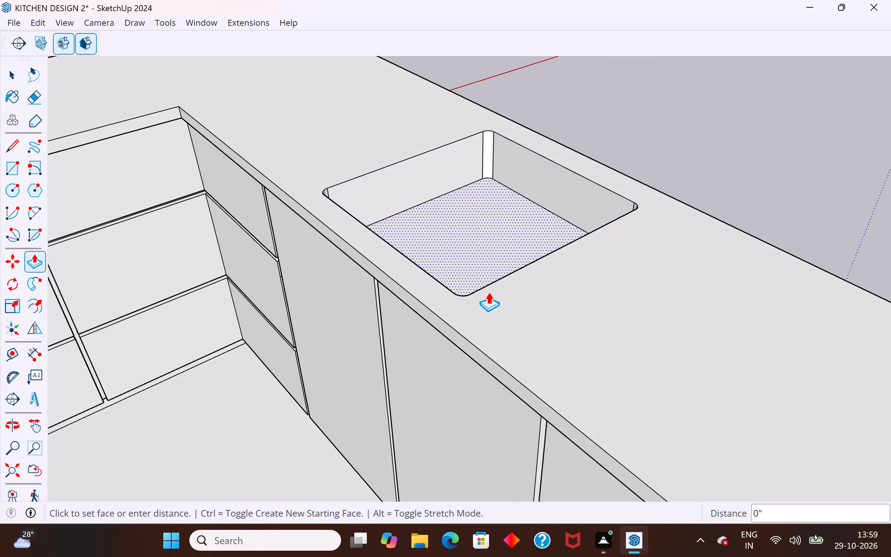
click(484, 337)
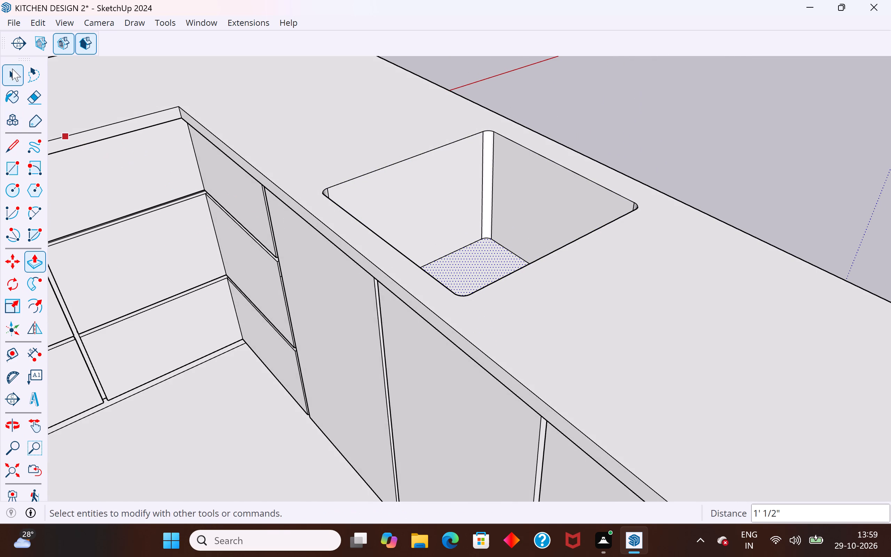
click(12, 69)
Unhide all hidden objects in the model.
right_click(42, 23)
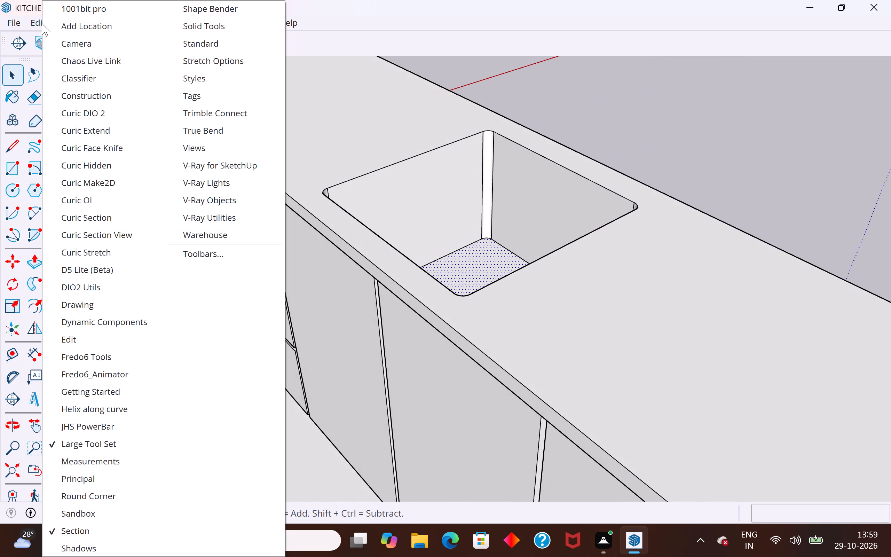
click(42, 23)
click(169, 138)
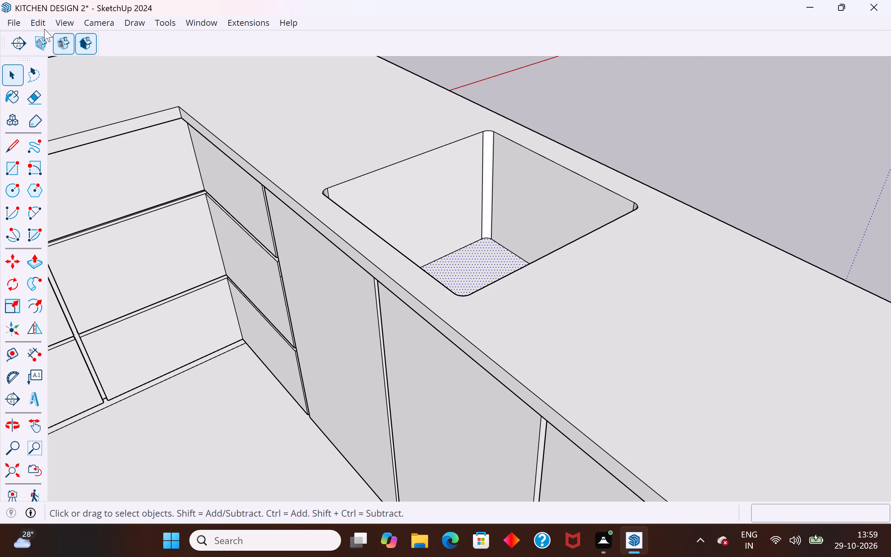
click(43, 26)
click(274, 282)
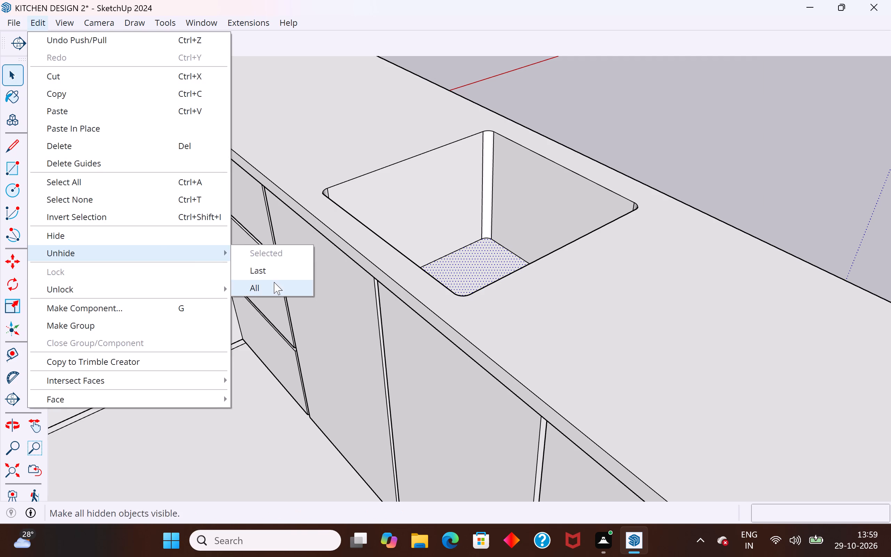
Inspect how the black sink sits in the new countertop opening from several sides.
middle_drag(281, 287, 668, 377)
middle_drag(380, 177, 421, 156)
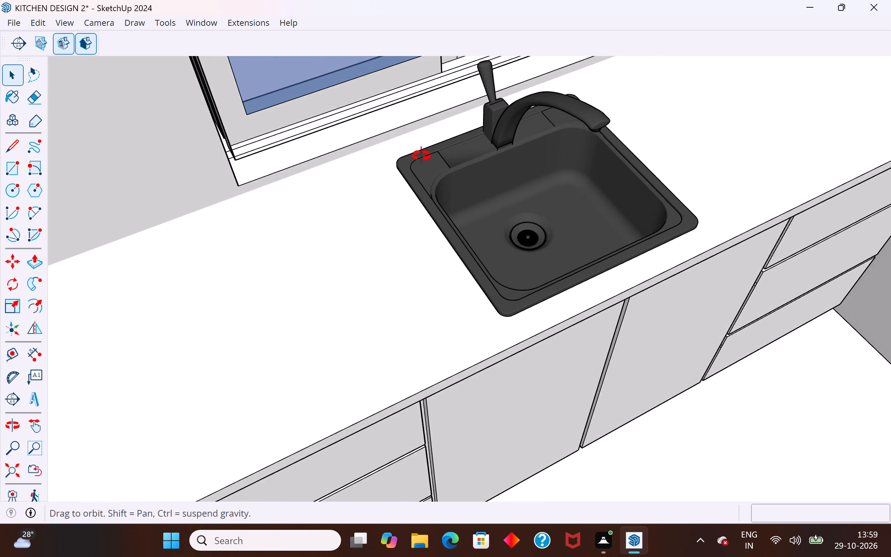
middle_drag(421, 156, 39, 100)
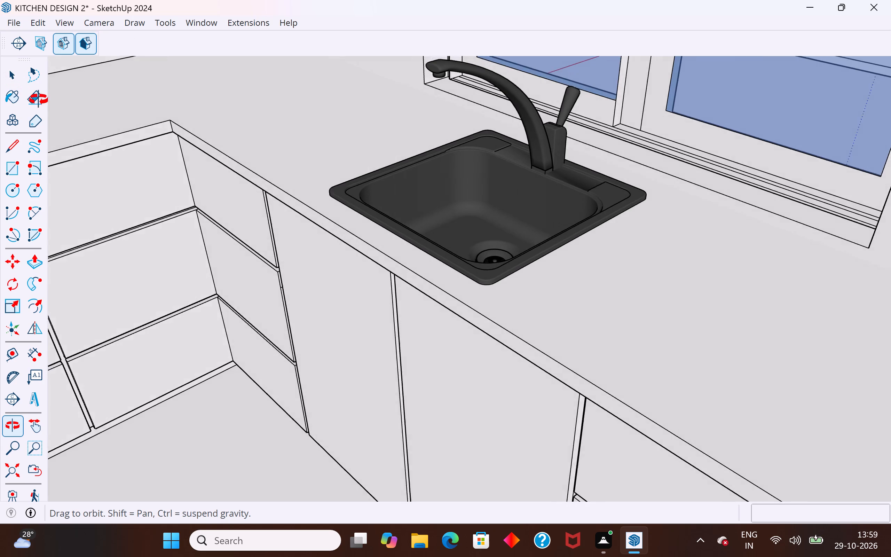
middle_drag(39, 100, 204, 209)
scroll(204, 209, down, 13)
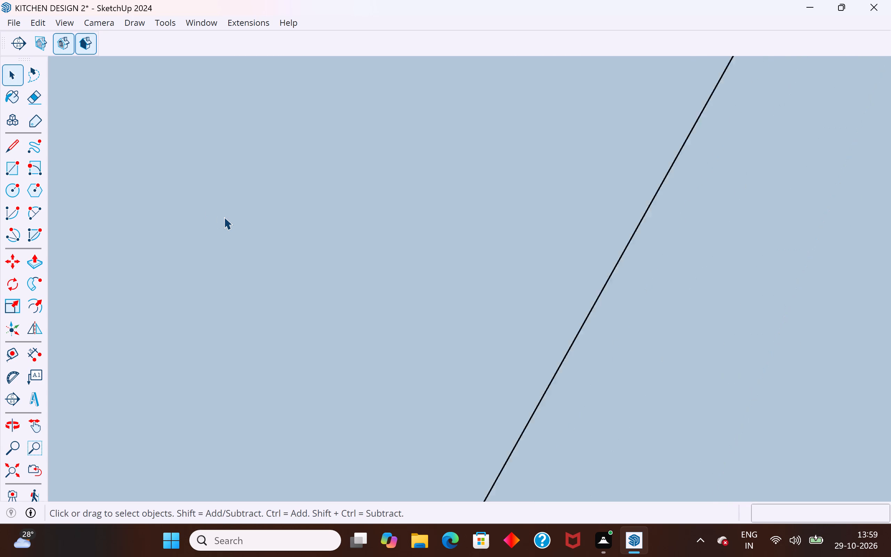
scroll(224, 217, down, 17)
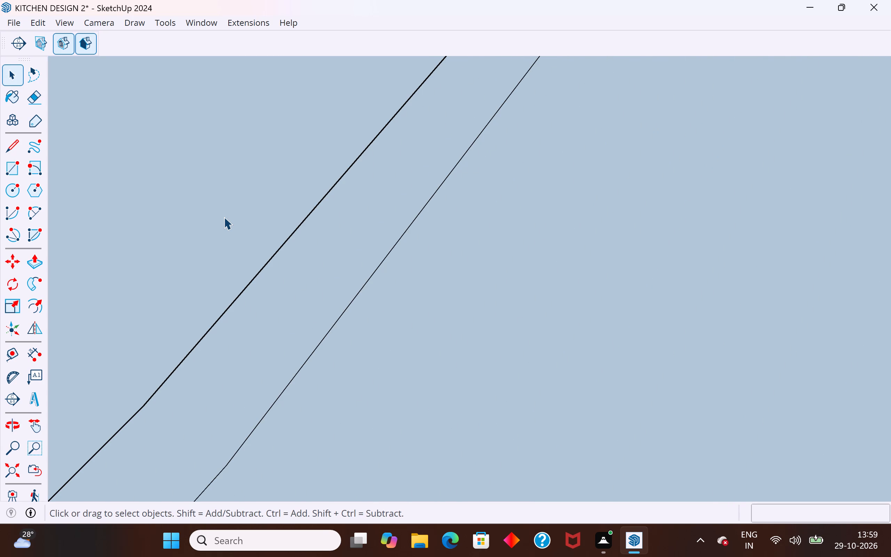
scroll(288, 272, down, 6)
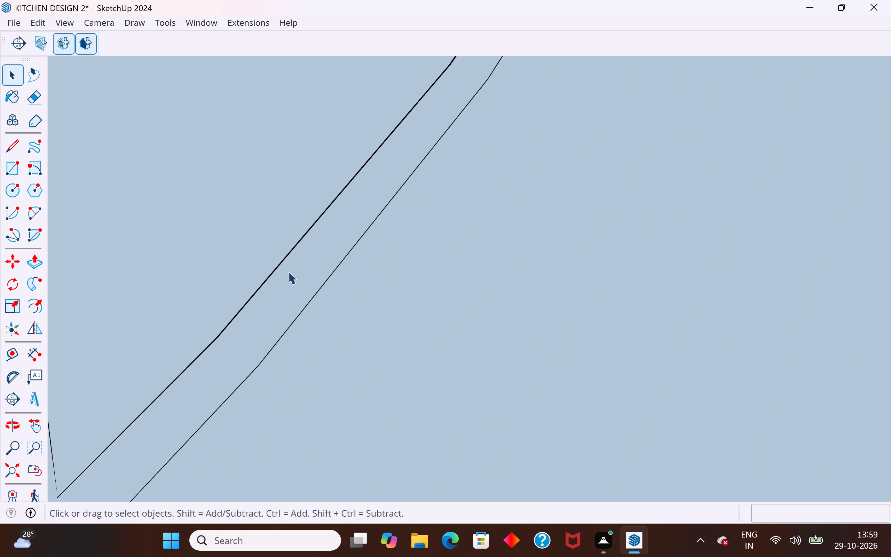
scroll(288, 272, down, 20)
scroll(288, 272, down, 2)
scroll(264, 251, down, 9)
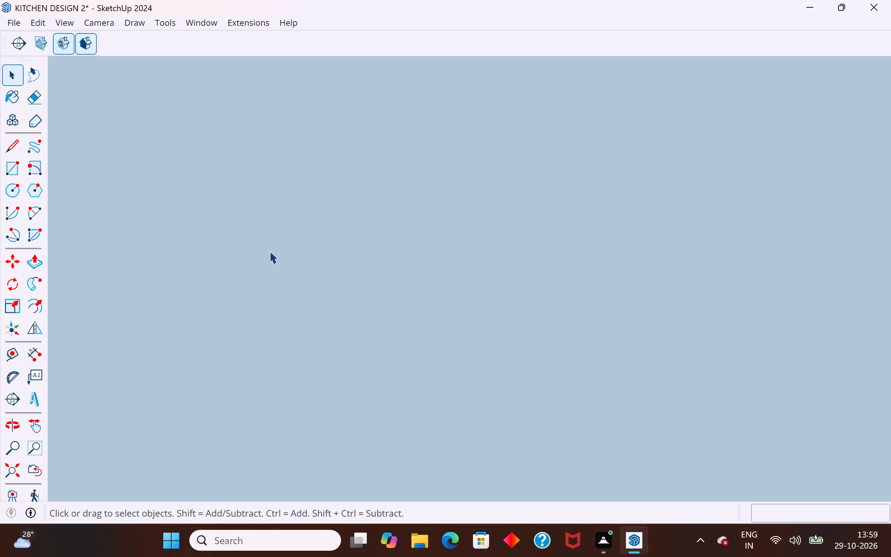
scroll(269, 251, down, 20)
scroll(269, 251, down, 9)
Reverse the top face of the kitchen's ceiling slab inside its group and leave the group.
click(8, 466)
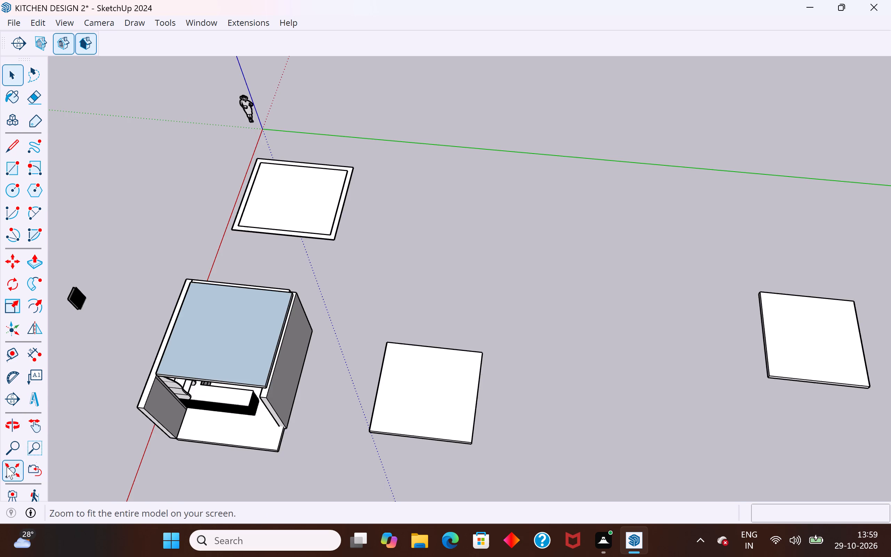
scroll(284, 354, down, 4)
middle_drag(249, 381, 360, 166)
scroll(280, 343, up, 7)
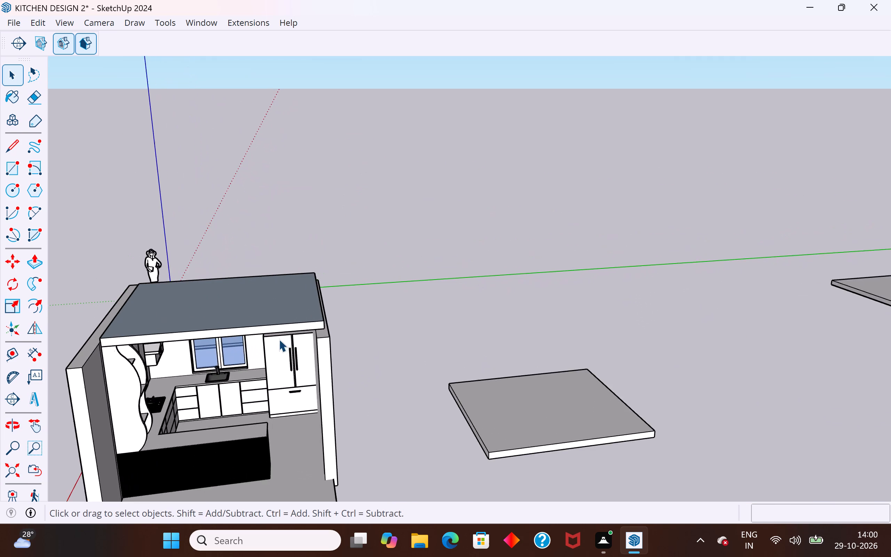
middle_drag(277, 354, 266, 268)
scroll(240, 293, up, 6)
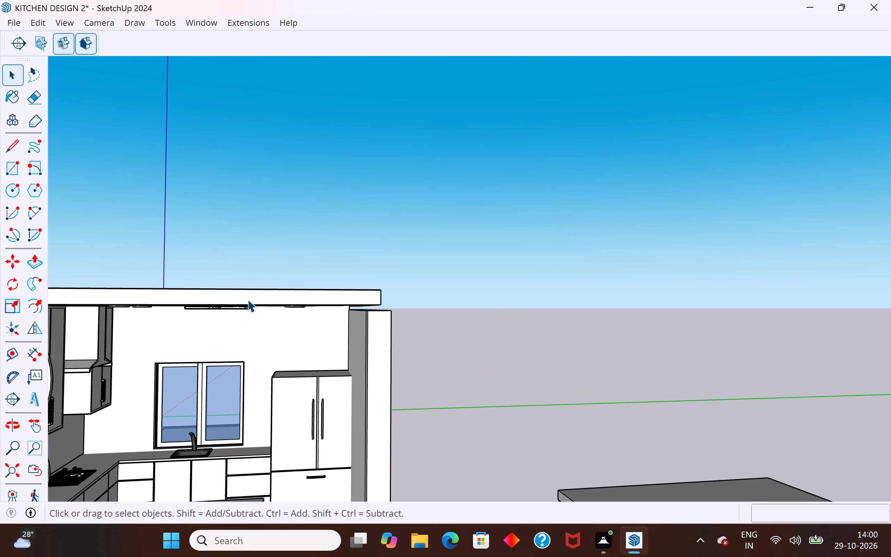
middle_drag(252, 299, 256, 452)
double_click(254, 362)
double_click(260, 340)
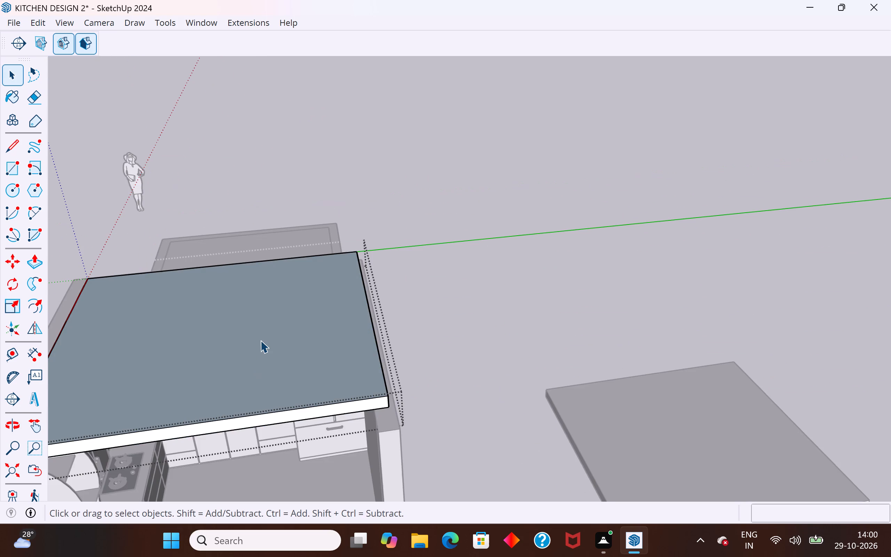
click(263, 337)
right_click(263, 337)
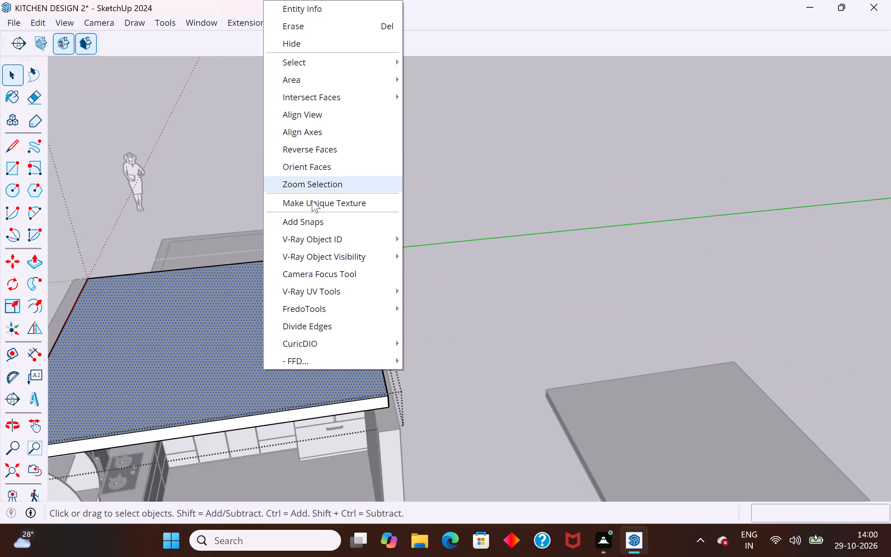
click(316, 141)
click(506, 212)
Hide the kitchen's ceiling slab group.
scroll(393, 399, down, 2)
click(336, 383)
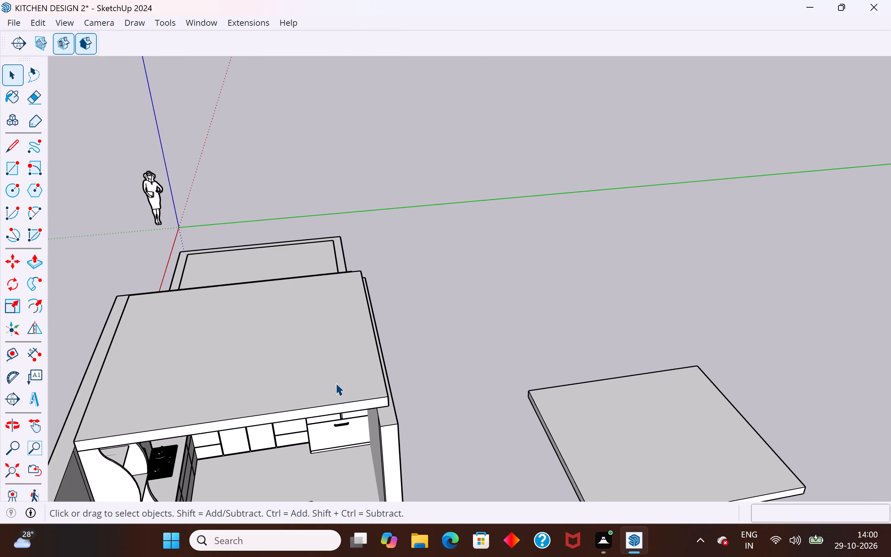
right_click(336, 383)
click(394, 41)
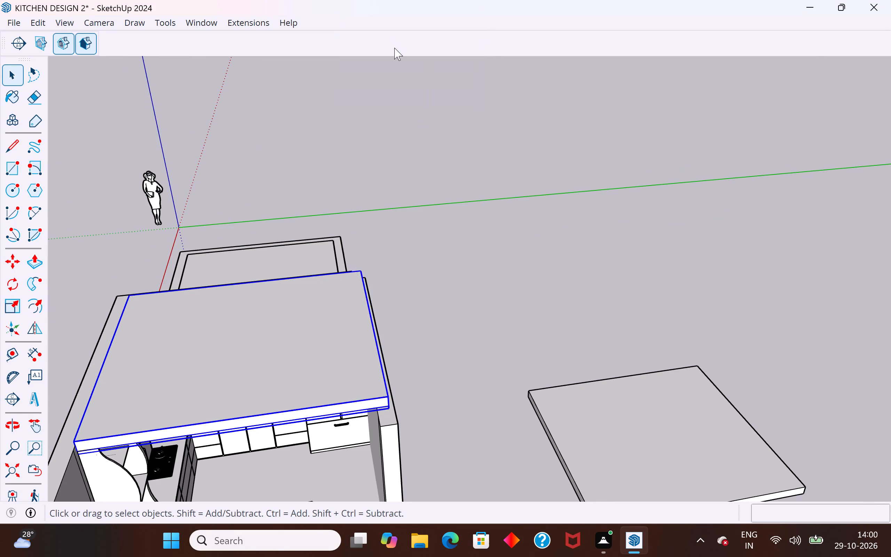
click(488, 281)
Move the side wall beside the refrigerator outward until its inner face lines up with the floor slab's edge.
middle_drag(365, 417, 310, 446)
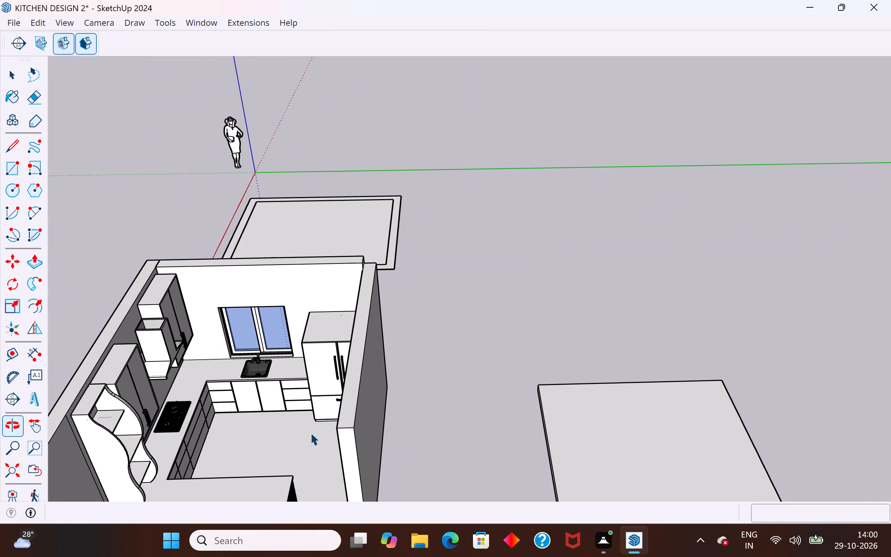
scroll(342, 322, up, 3)
middle_drag(364, 333, 372, 356)
scroll(475, 292, down, 4)
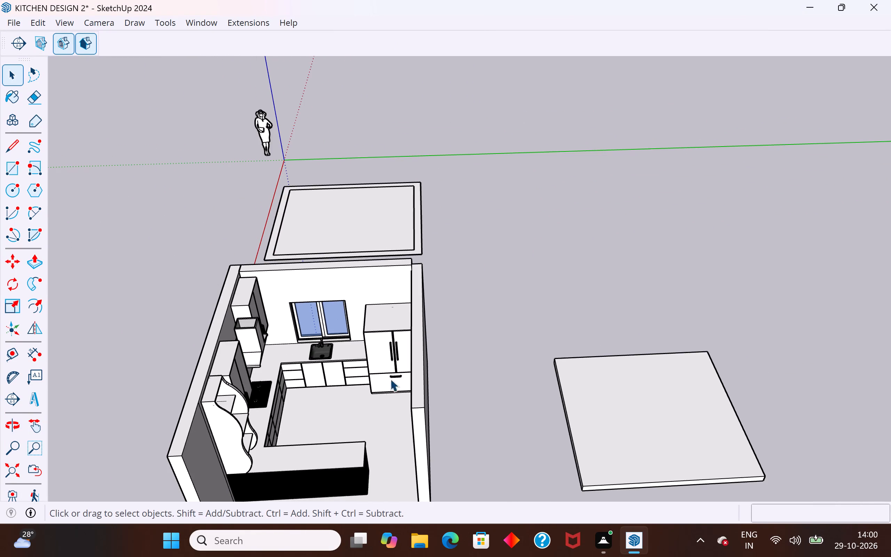
middle_drag(390, 379, 324, 332)
middle_drag(378, 442, 384, 443)
scroll(484, 304, down, 3)
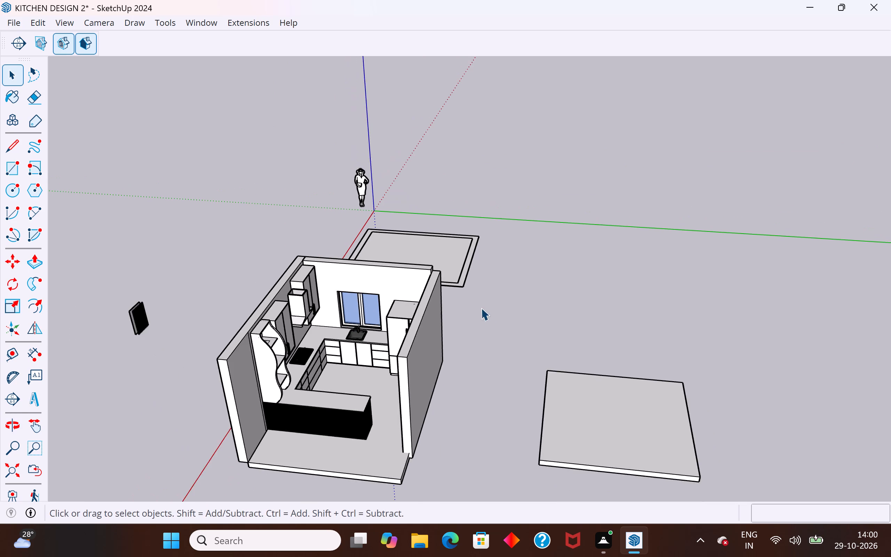
middle_drag(391, 369, 539, 323)
click(486, 387)
scroll(482, 438, up, 4)
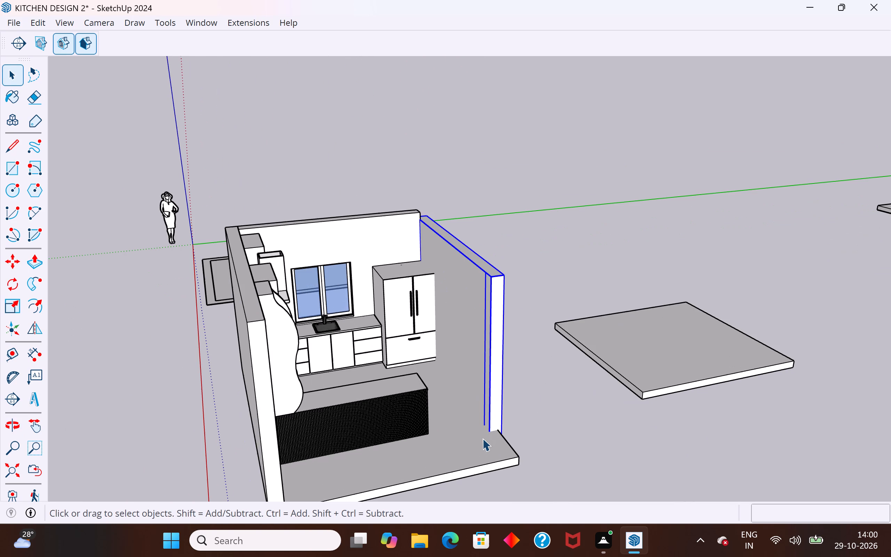
key(m)
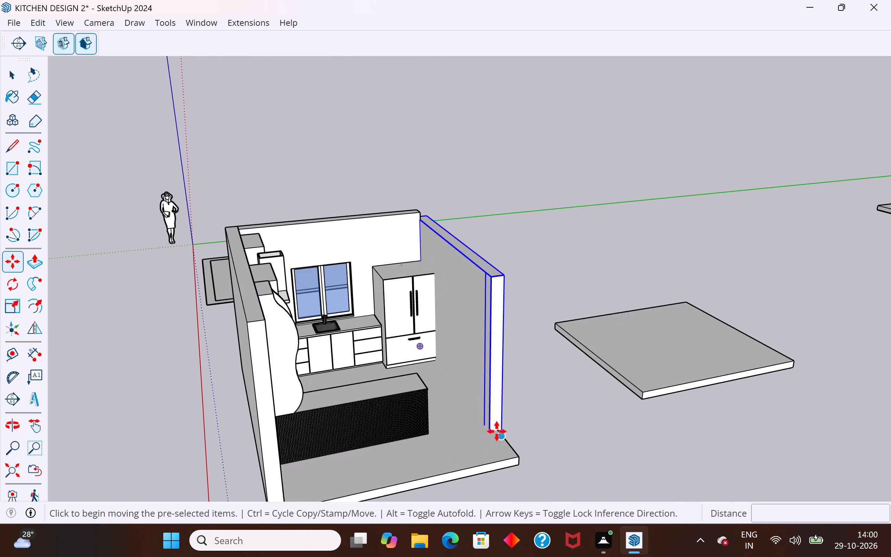
scroll(497, 433, up, 9)
click(479, 426)
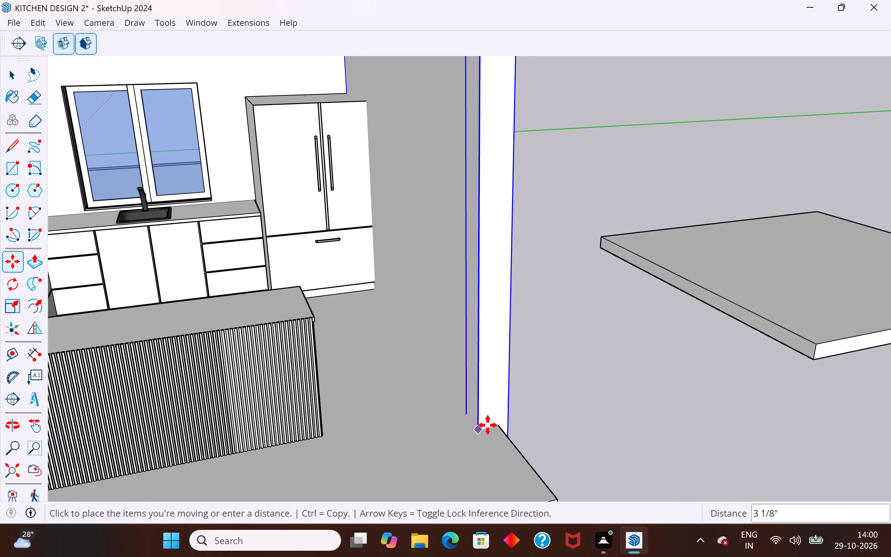
click(498, 425)
Move the wall beside the refrigerator about 4 11/16" further outward, away from the floor slab's edge.
middle_drag(615, 385, 568, 394)
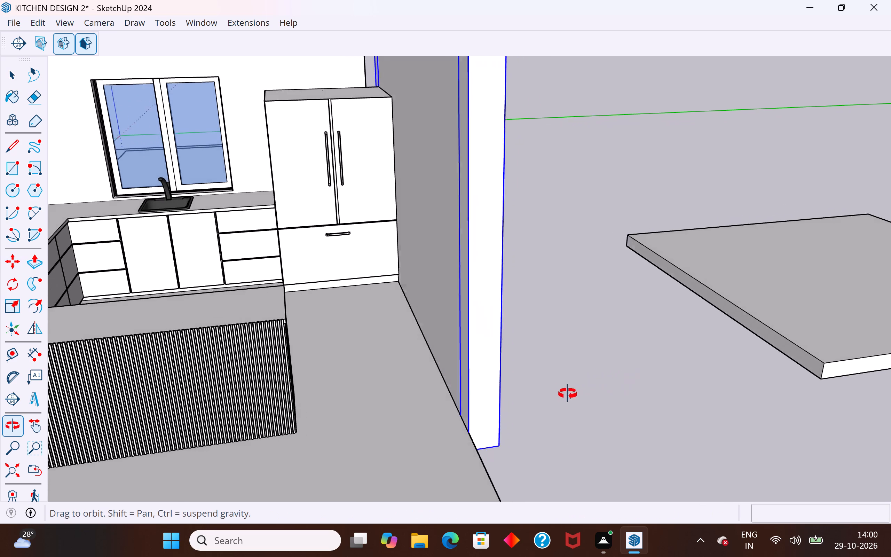
middle_drag(568, 394, 574, 397)
scroll(425, 440, up, 4)
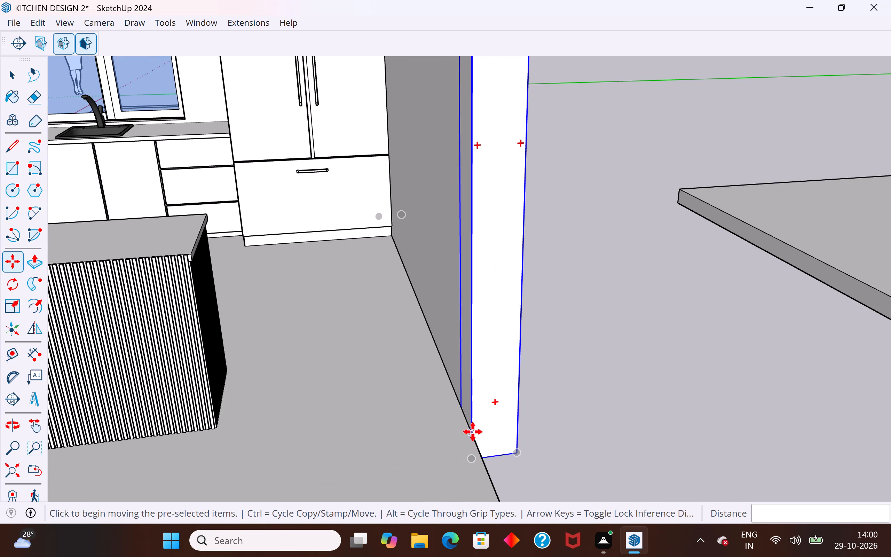
click(473, 432)
click(495, 429)
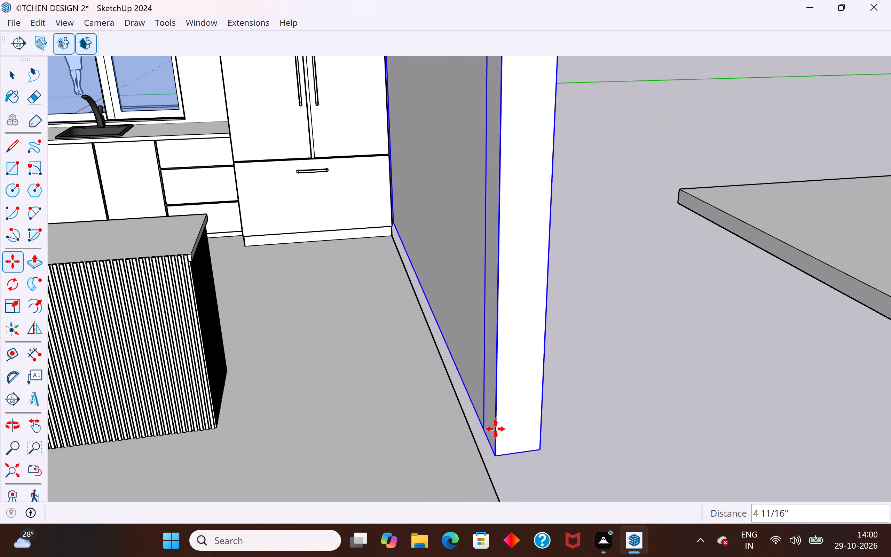
middle_drag(395, 252, 354, 252)
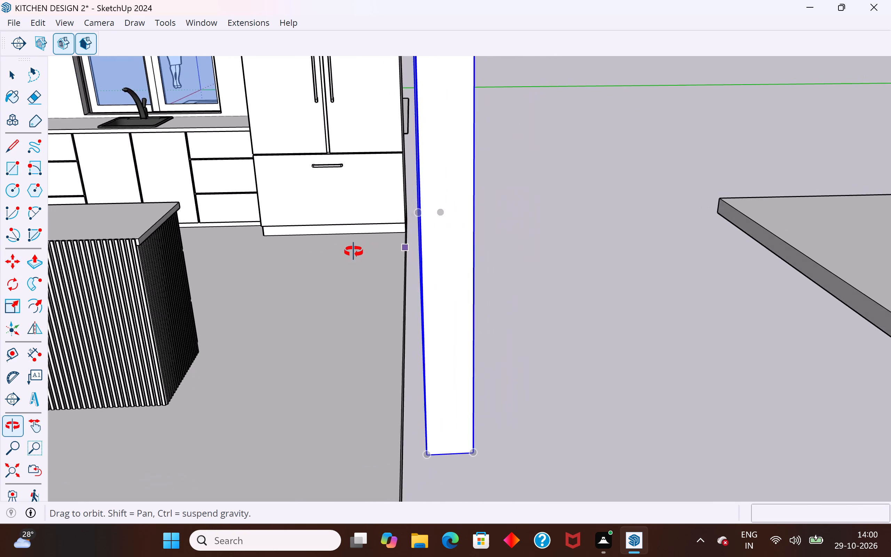
middle_drag(354, 252, 364, 251)
click(11, 71)
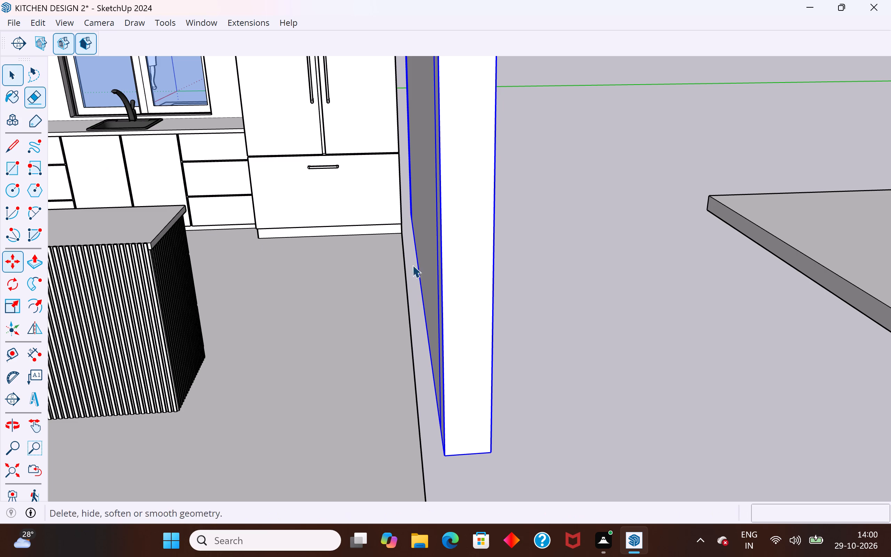
click(683, 333)
Inside the floor slab's group, push/pull its side face about 4 11/16" outward to the moved wall.
scroll(415, 350, up, 2)
middle_drag(424, 354, 393, 332)
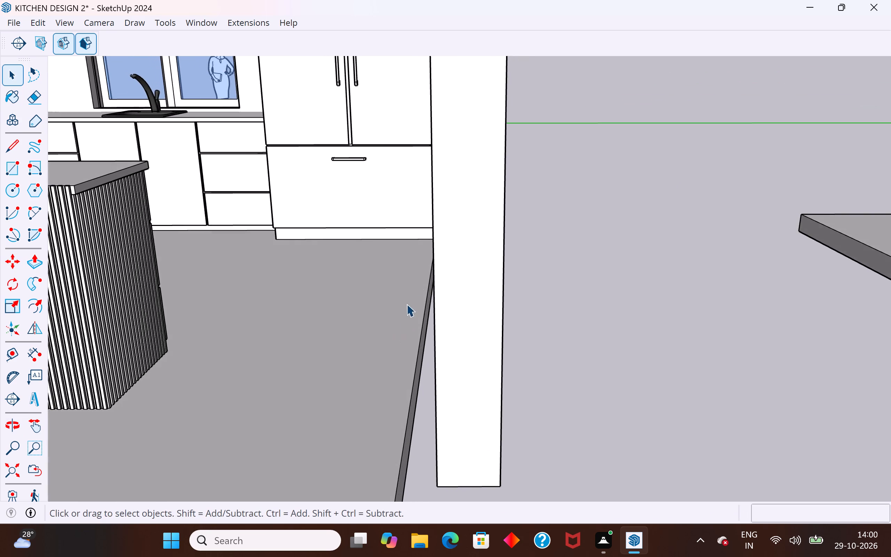
scroll(419, 258, down, 4)
scroll(481, 190, up, 2)
scroll(563, 197, down, 4)
scroll(482, 368, up, 3)
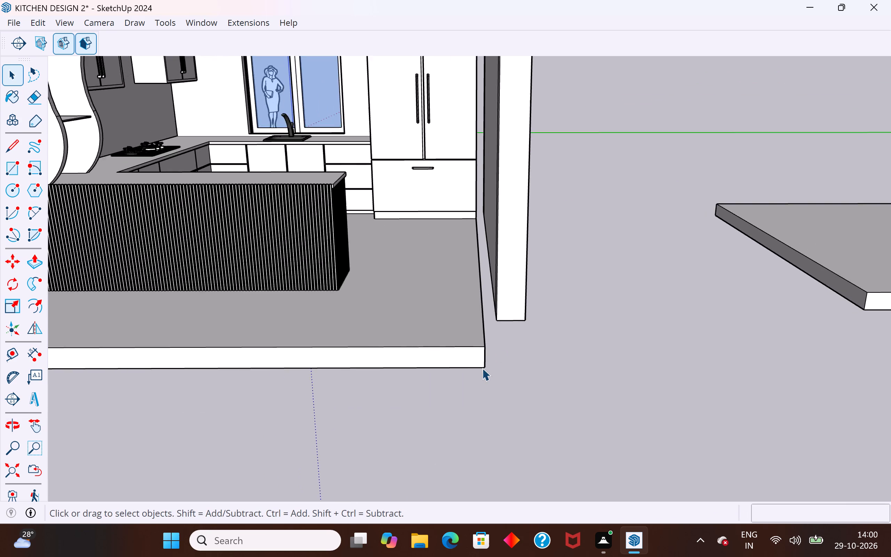
scroll(482, 368, up, 4)
middle_drag(508, 320, 448, 334)
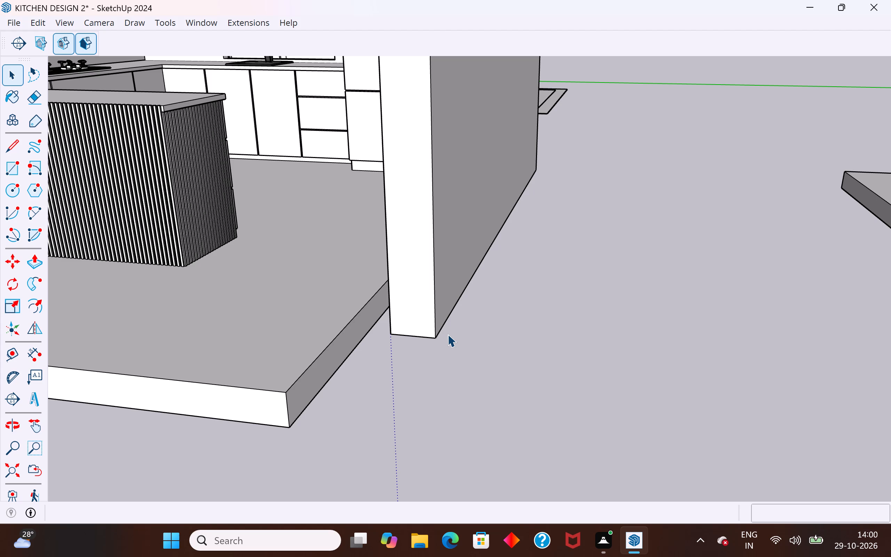
middle_drag(387, 235, 439, 255)
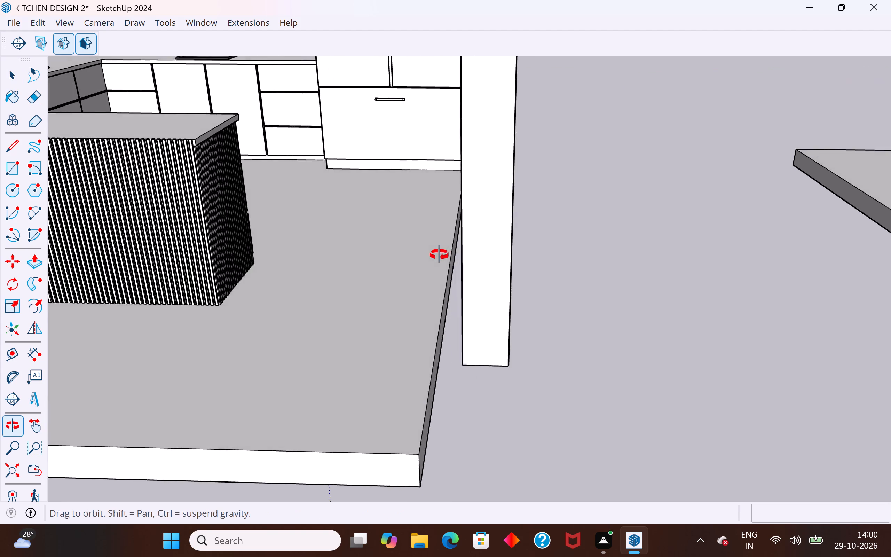
middle_drag(439, 255, 440, 255)
scroll(451, 225, up, 2)
middle_drag(451, 235, 442, 213)
scroll(443, 259, up, 3)
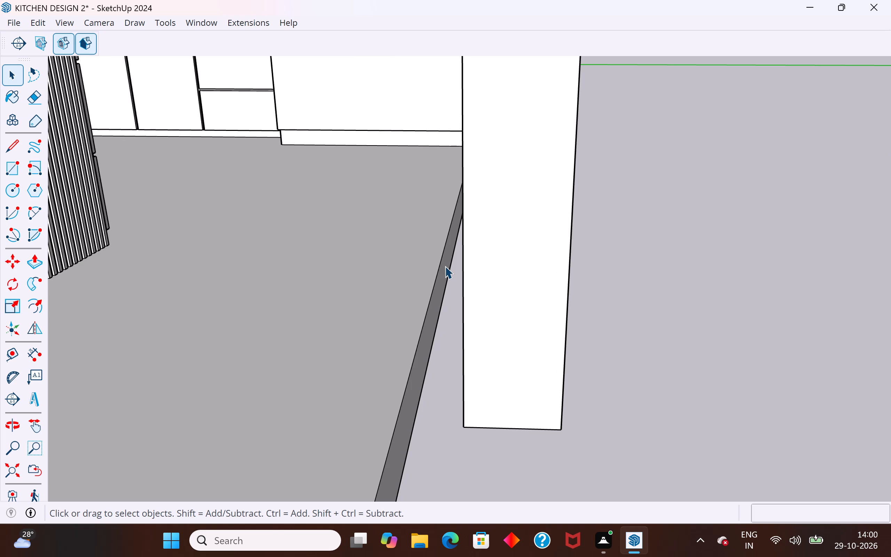
double_click(445, 266)
click(447, 266)
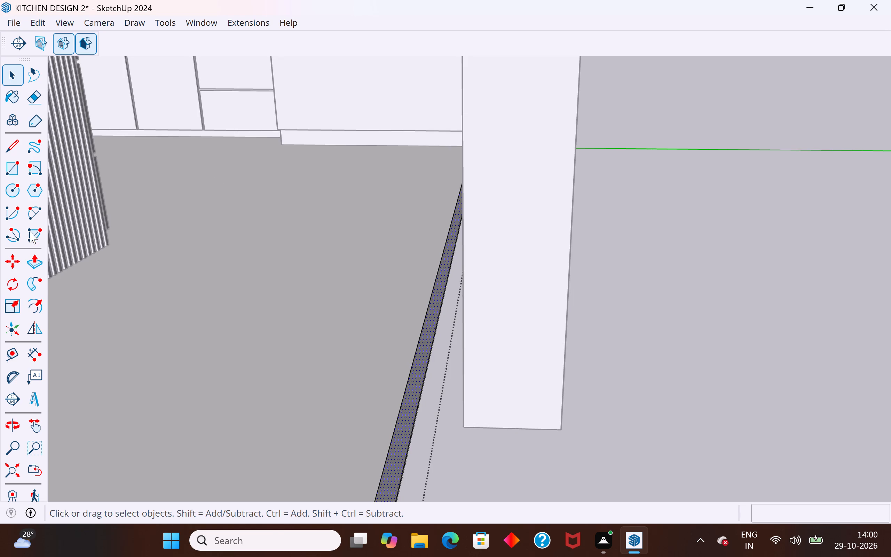
click(39, 264)
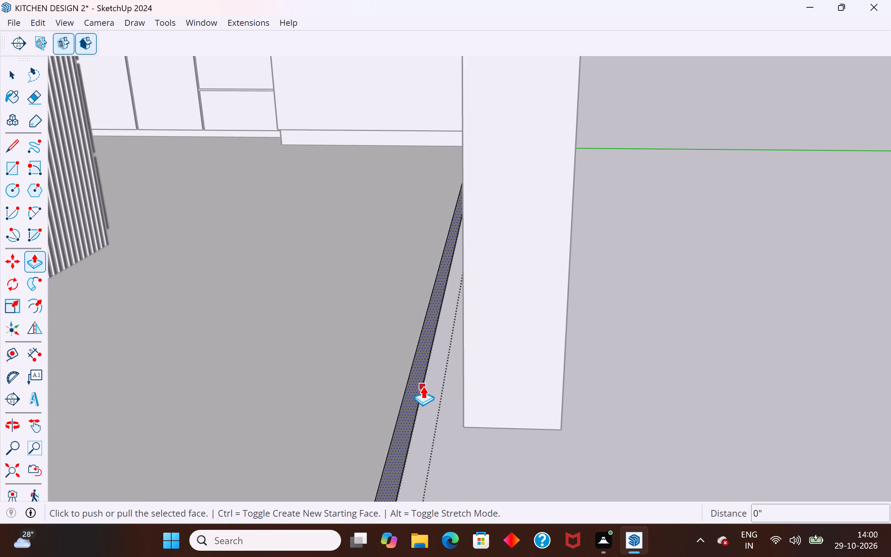
click(420, 376)
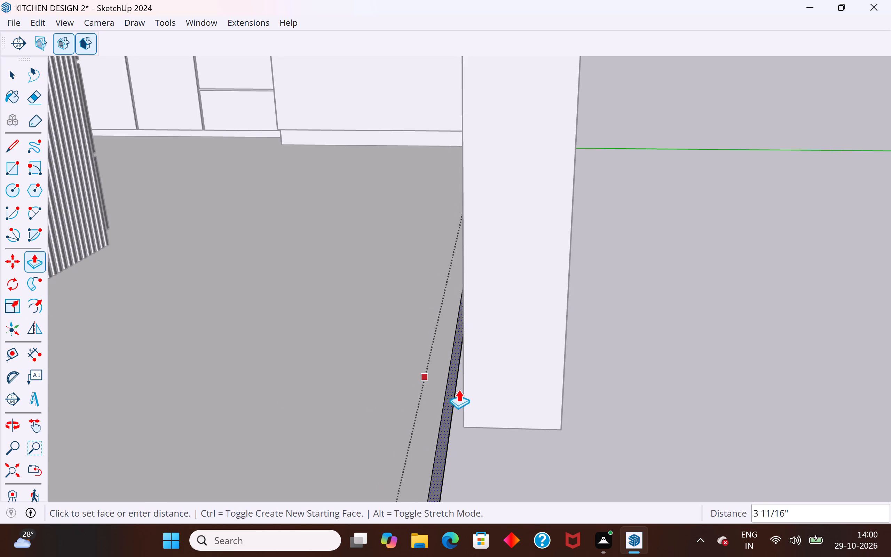
click(460, 390)
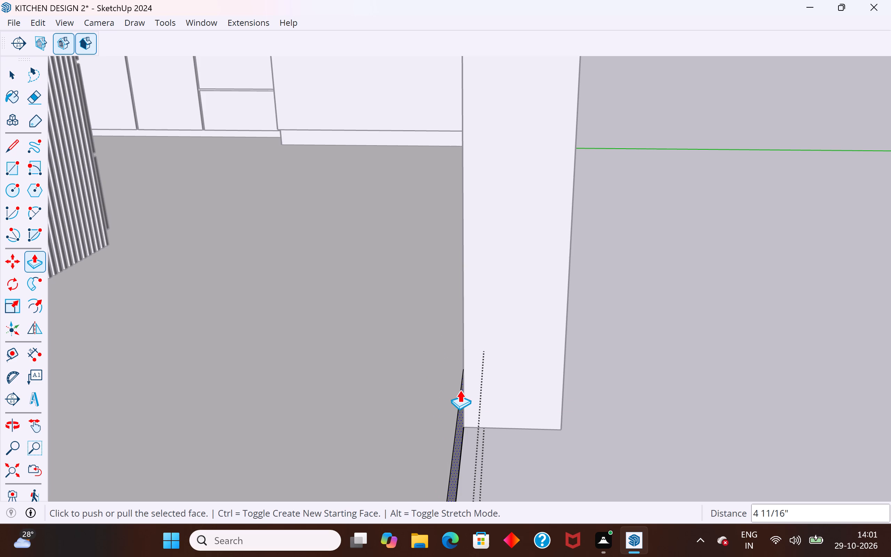
click(13, 82)
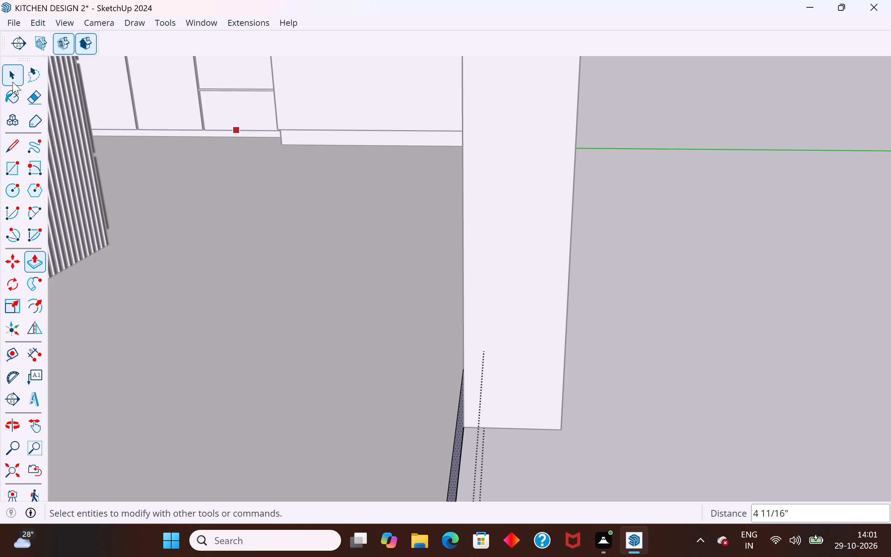
click(695, 332)
Group the refrigerator body together with its two long vertical door handles.
scroll(562, 246, down, 5)
middle_drag(646, 294, 661, 285)
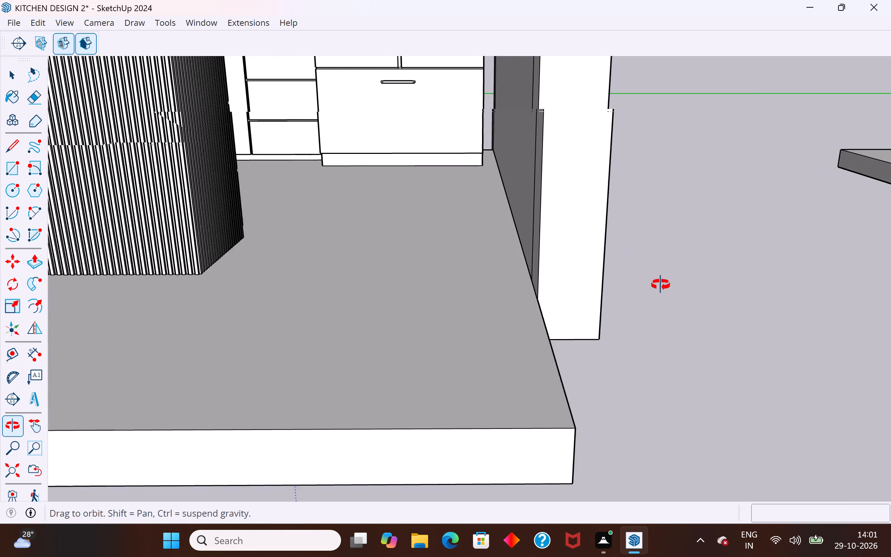
middle_drag(661, 285, 673, 383)
scroll(673, 383, up, 1)
scroll(673, 383, down, 4)
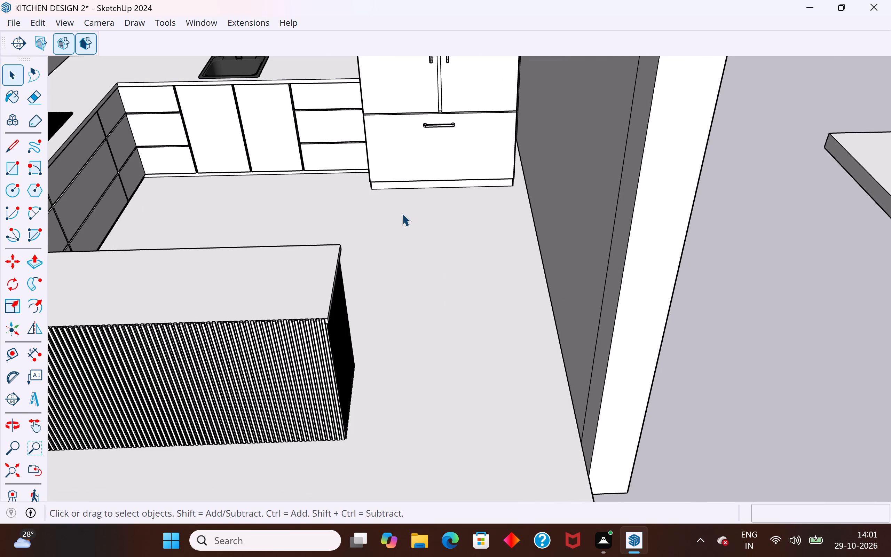
scroll(396, 215, down, 5)
scroll(426, 276, down, 2)
scroll(403, 140, up, 4)
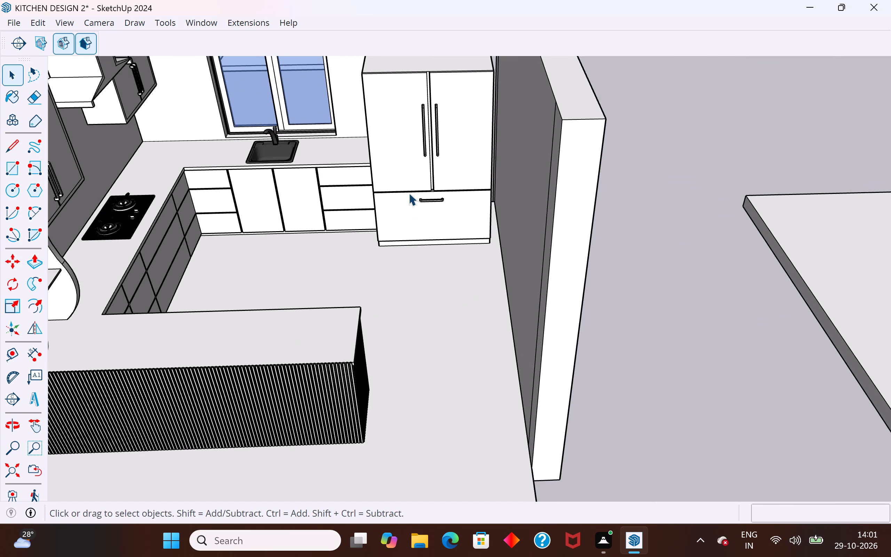
scroll(409, 193, up, 3)
middle_drag(404, 212, 482, 182)
click(446, 238)
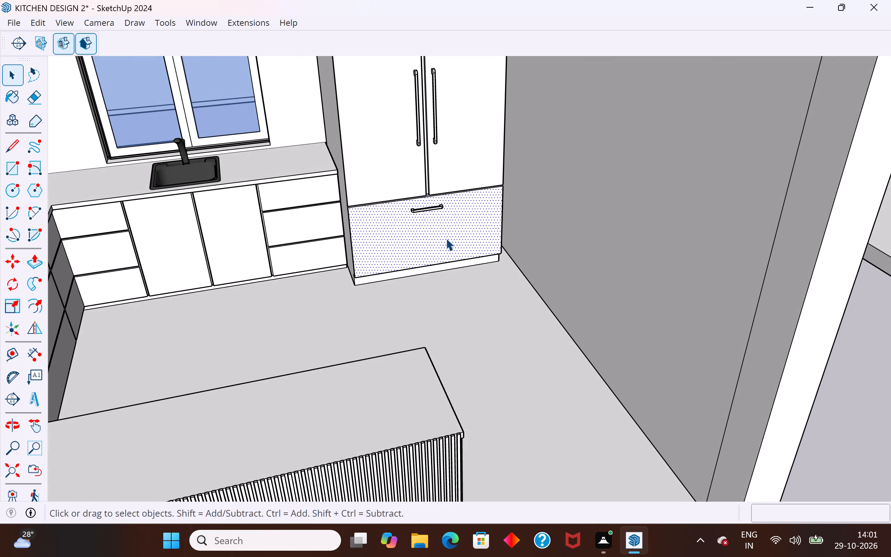
triple_click(443, 185)
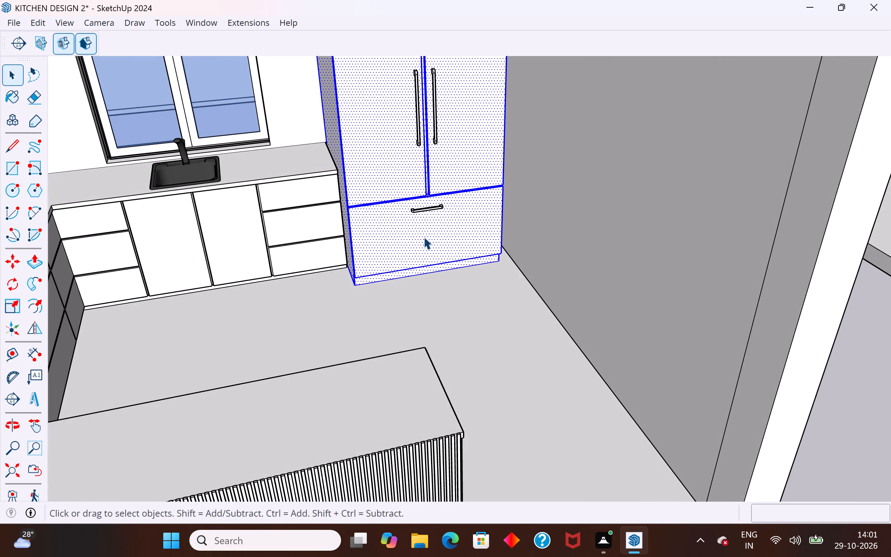
scroll(386, 283, down, 3)
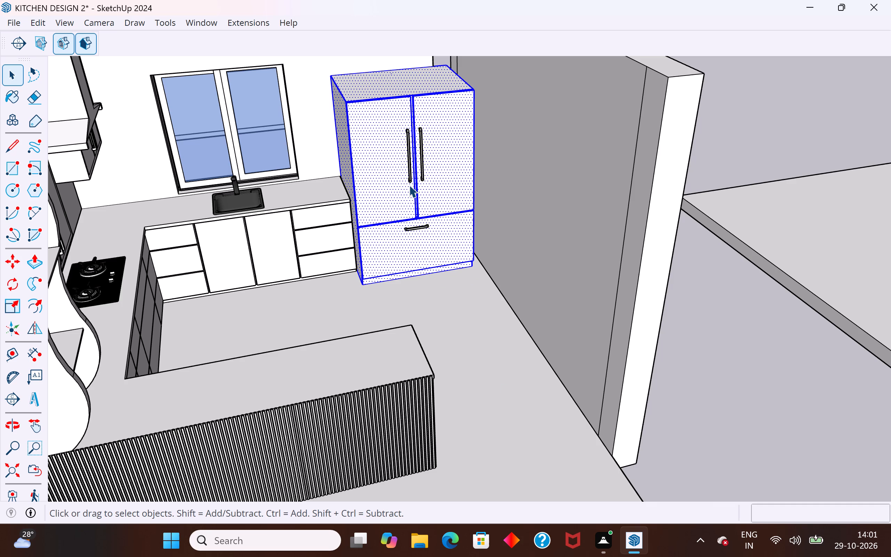
scroll(420, 164, up, 4)
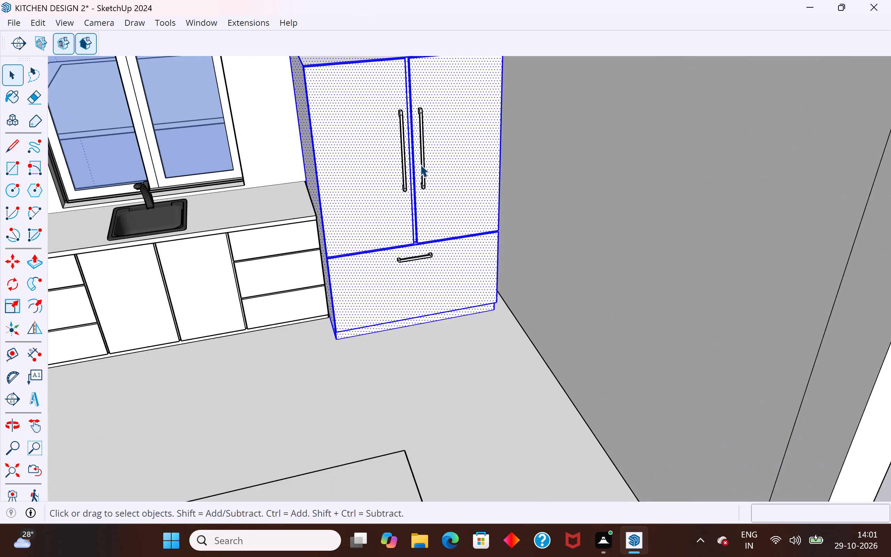
scroll(420, 164, up, 7)
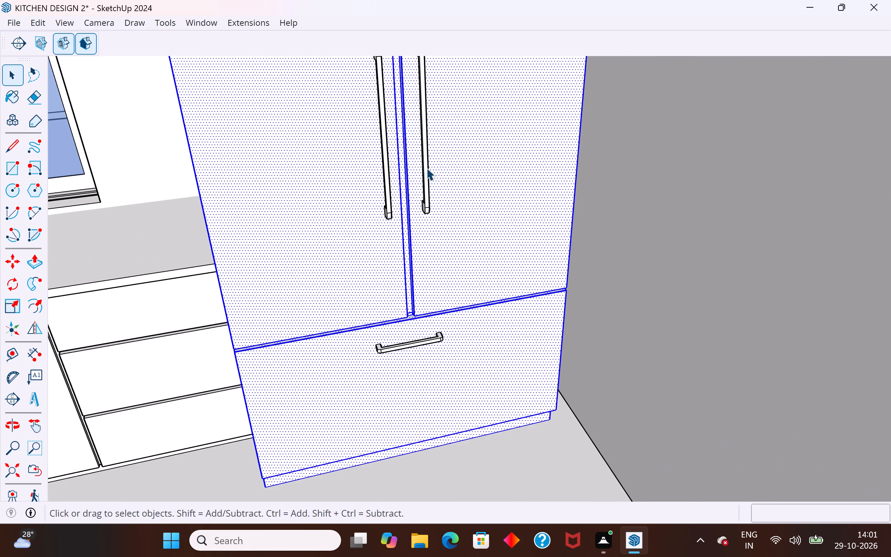
shift+click(427, 164)
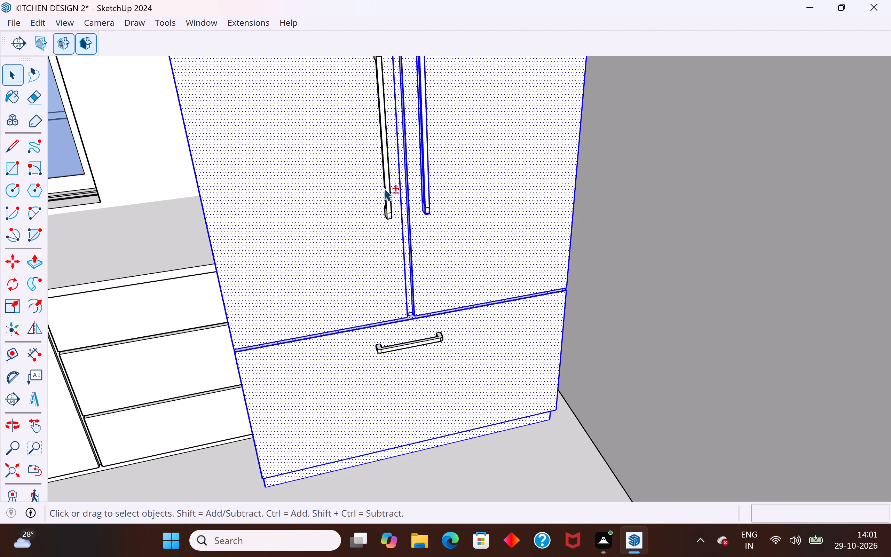
shift+click(388, 193)
shift+right_click(388, 193)
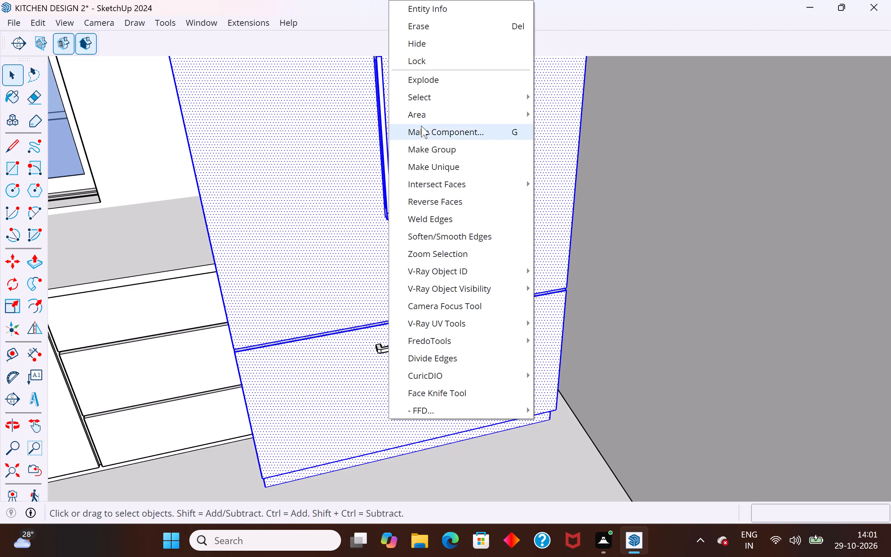
click(429, 148)
scroll(401, 199, down, 12)
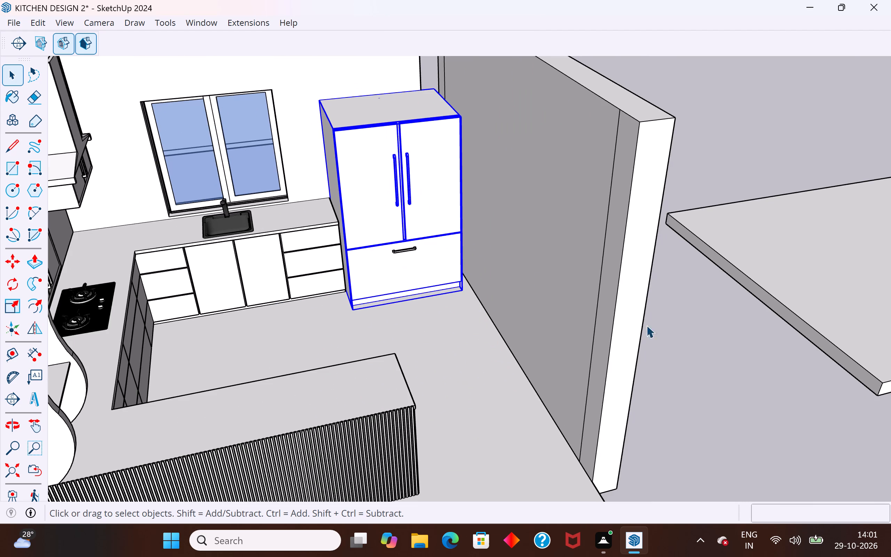
click(686, 331)
scroll(446, 232, down, 4)
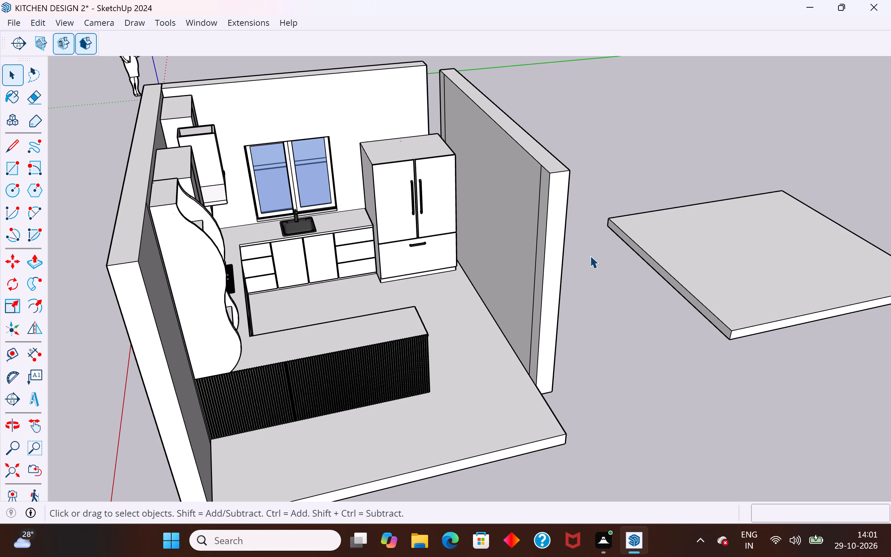
Inside the window wall's group, push/pull its end face about 10 7/16" to close the gap to the wall beside the refrigerator.
scroll(502, 271, down, 4)
middle_drag(495, 257, 450, 227)
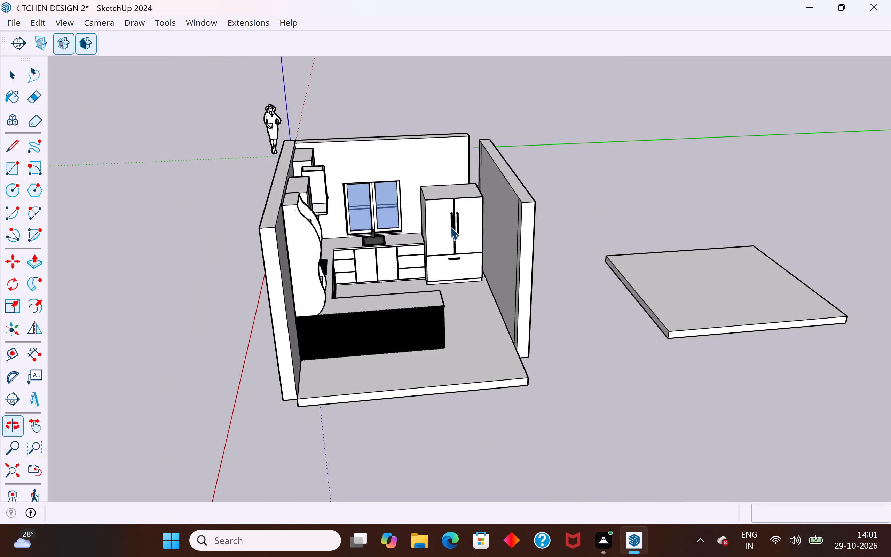
middle_drag(511, 226, 323, 284)
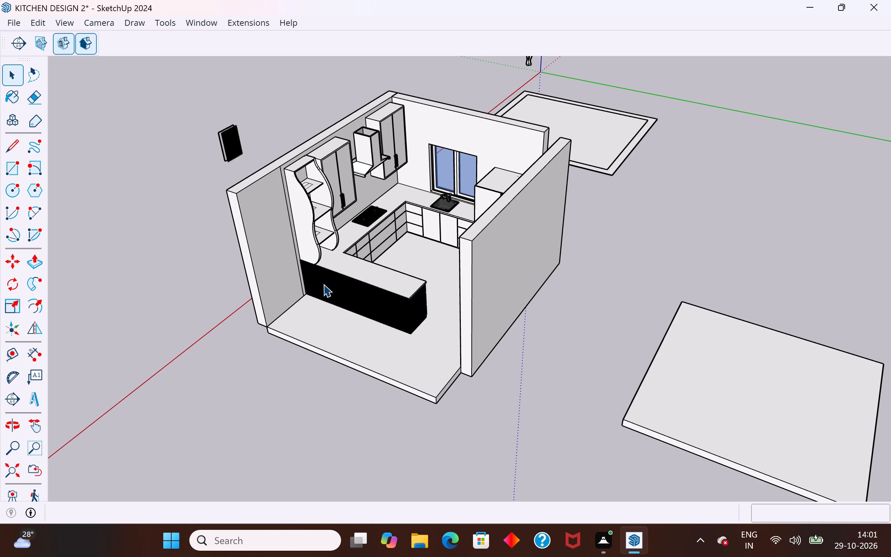
middle_drag(567, 195, 0, 241)
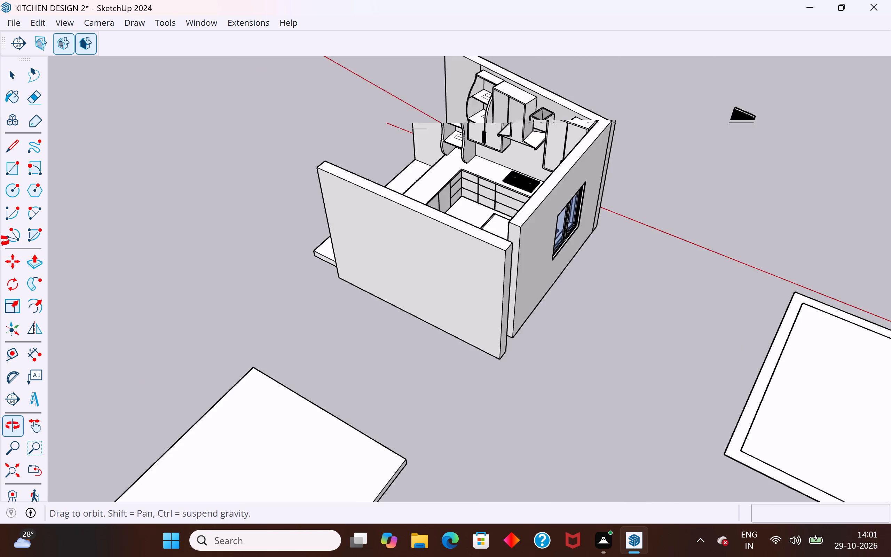
middle_drag(0, 241, 0, 234)
scroll(430, 350, up, 4)
middle_drag(533, 324, 366, 307)
scroll(393, 282, up, 3)
middle_drag(409, 276, 418, 264)
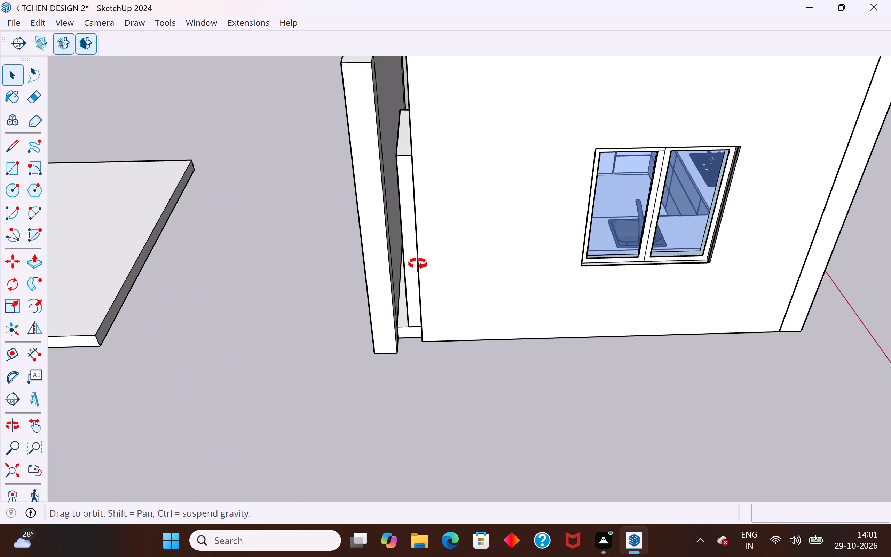
middle_drag(418, 264, 502, 215)
scroll(460, 267, up, 11)
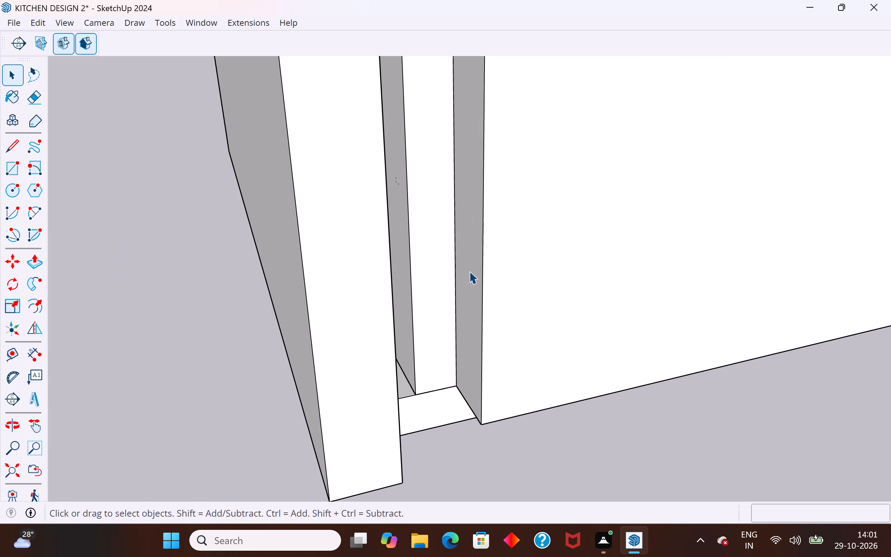
click(469, 271)
double_click(471, 276)
click(474, 293)
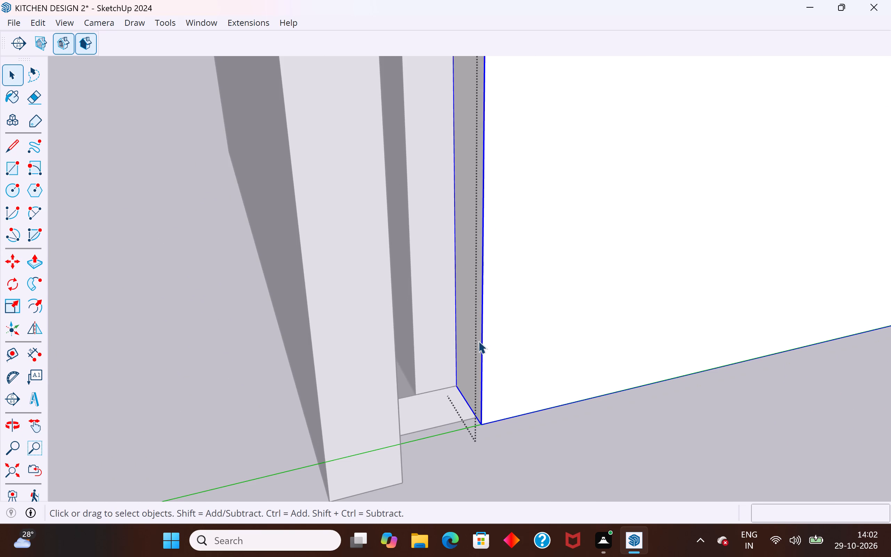
click(472, 333)
double_click(475, 319)
click(476, 304)
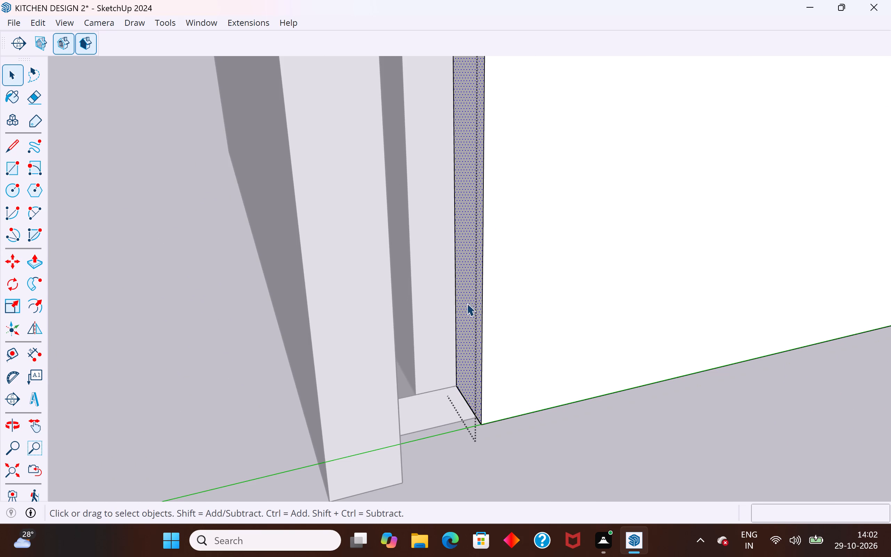
click(31, 260)
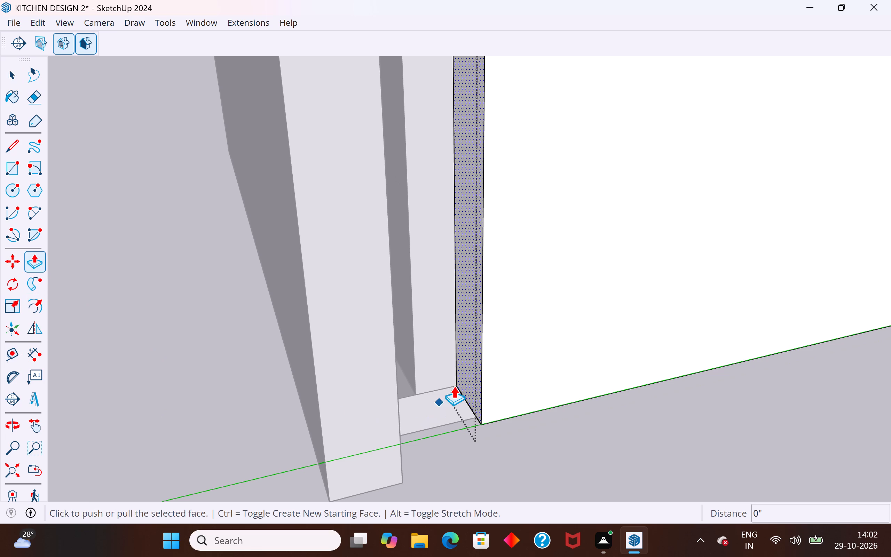
click(460, 383)
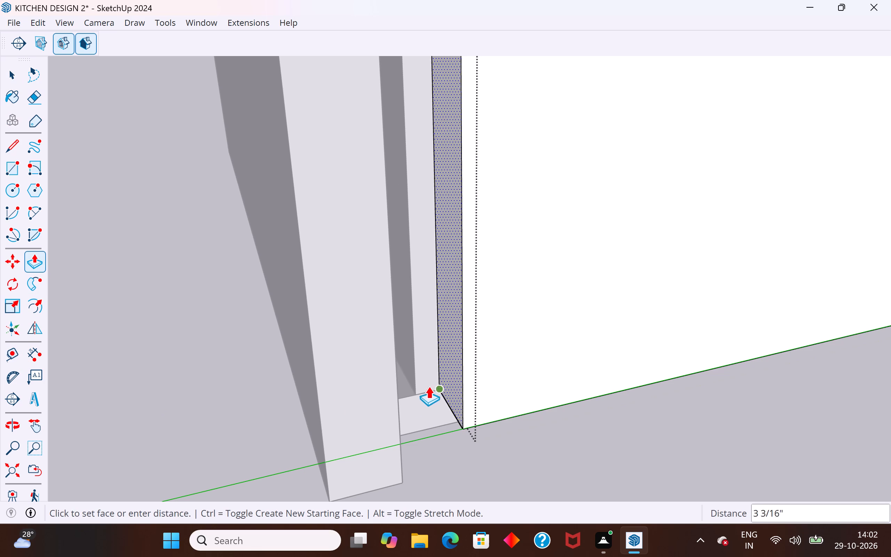
click(397, 393)
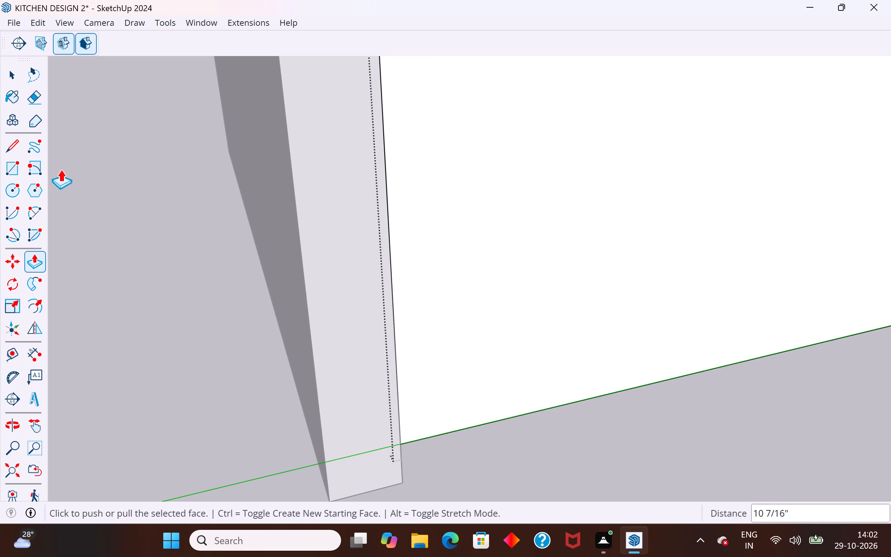
click(11, 76)
click(145, 225)
scroll(415, 388, down, 11)
click(461, 436)
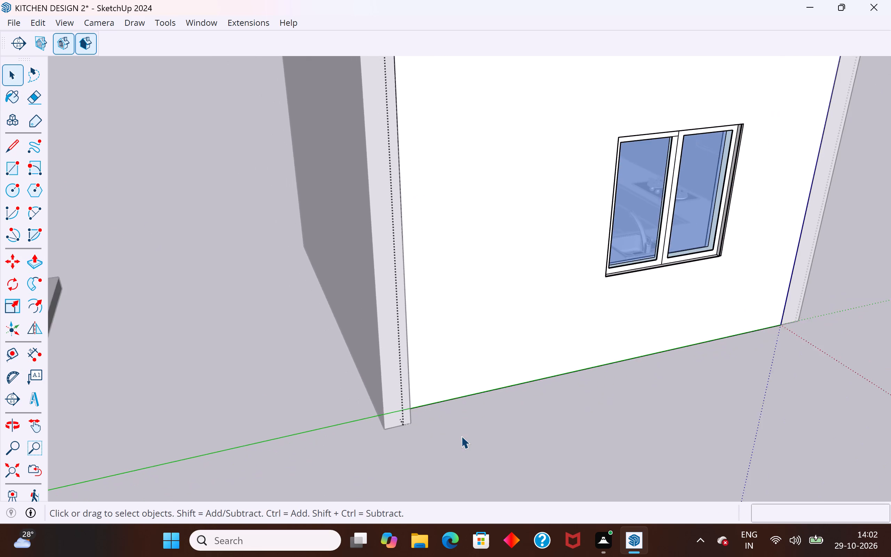
Inside the group of the wall beside the refrigerator, push/pull its top face up 6" to the height of the window wall.
middle_drag(433, 437, 802, 529)
scroll(546, 333, down, 5)
middle_drag(623, 373, 852, 384)
middle_drag(687, 235, 830, 243)
middle_drag(551, 357, 424, 346)
scroll(518, 369, down, 5)
scroll(617, 180, up, 8)
double_click(610, 228)
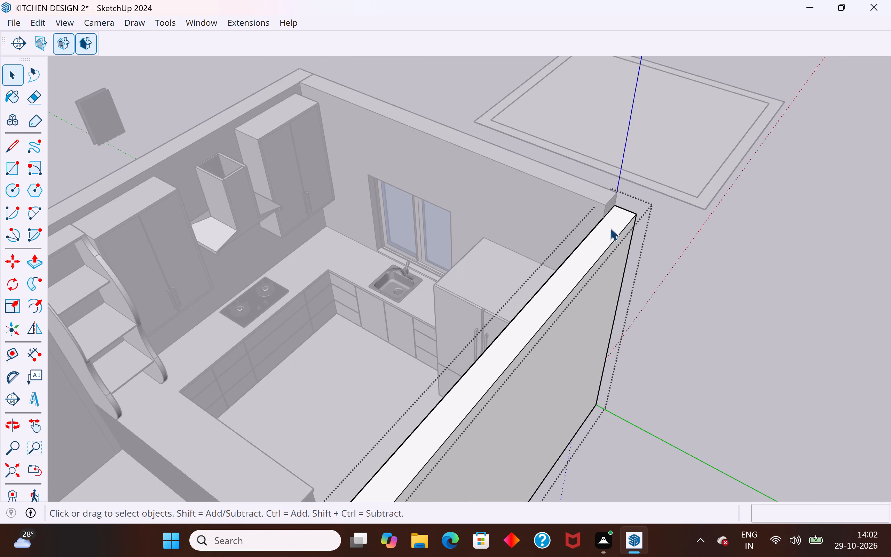
click(614, 220)
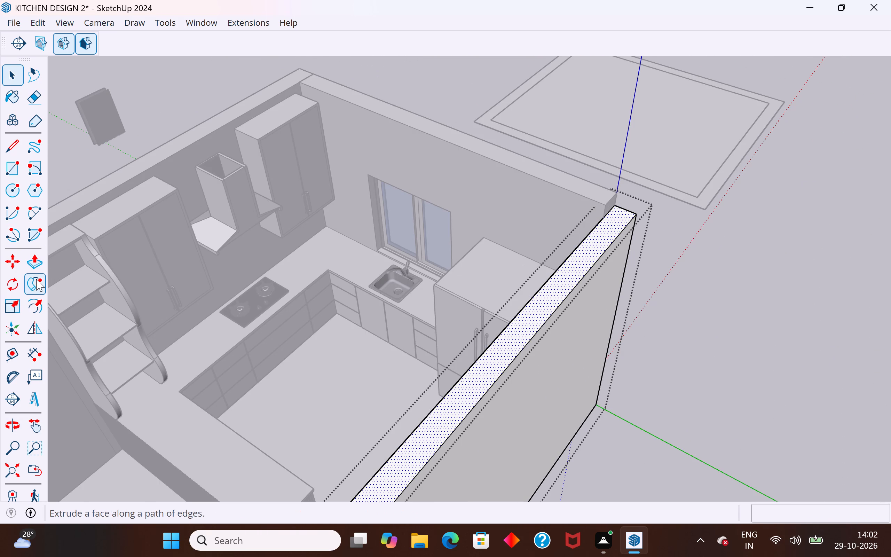
click(35, 263)
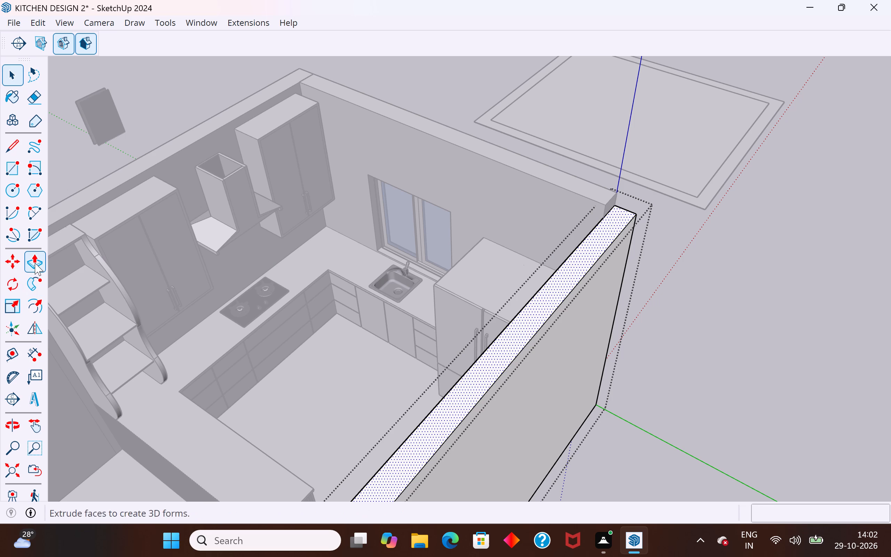
middle_drag(673, 243, 428, 232)
scroll(489, 251, up, 7)
click(494, 251)
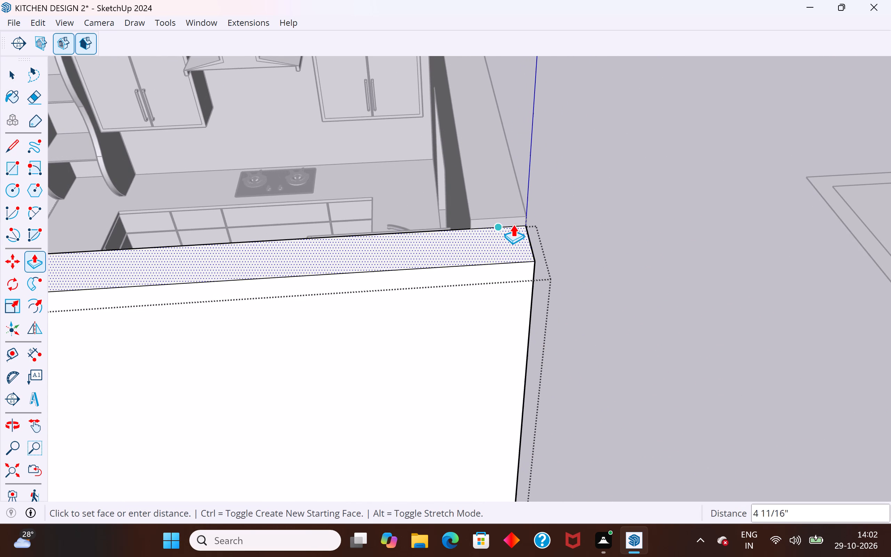
click(516, 218)
scroll(688, 237, down, 5)
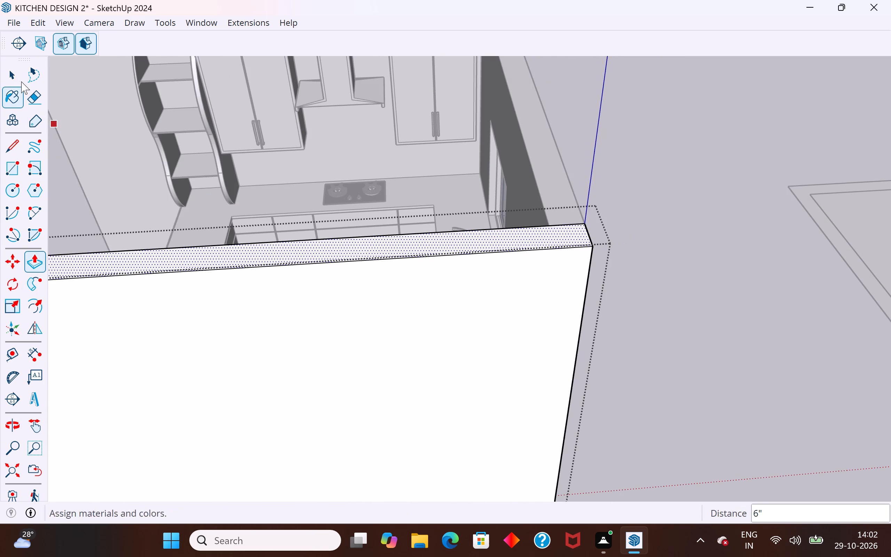
click(16, 72)
click(687, 213)
scroll(312, 297, down, 5)
Make the D5 Lite (Beta) extension's tools available in the workspace.
middle_drag(315, 305, 813, 255)
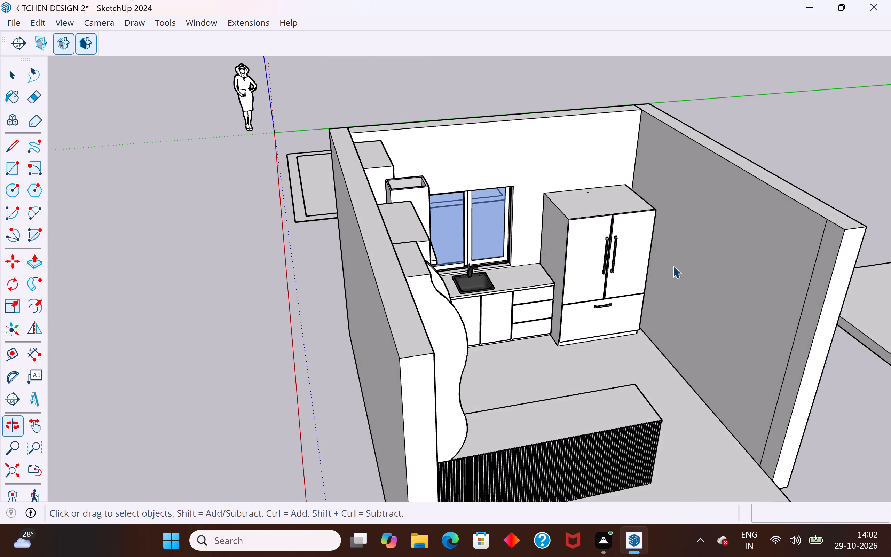
scroll(350, 186, down, 5)
middle_drag(321, 240, 748, 315)
scroll(559, 194, up, 3)
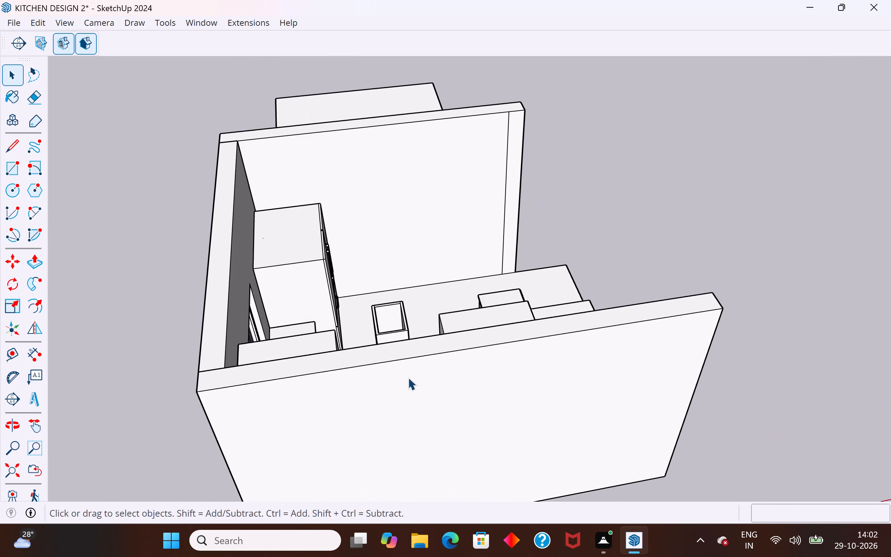
scroll(408, 377, down, 3)
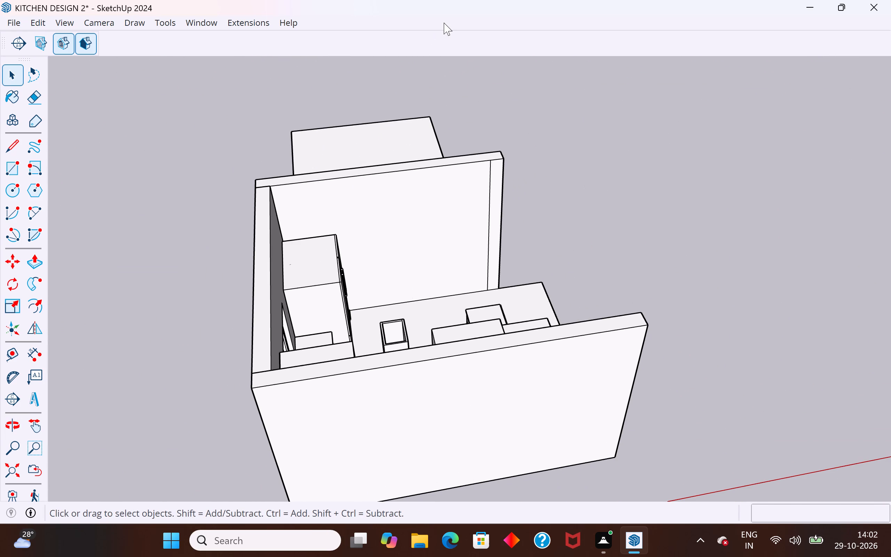
right_click(444, 23)
click(418, 39)
right_click(448, 23)
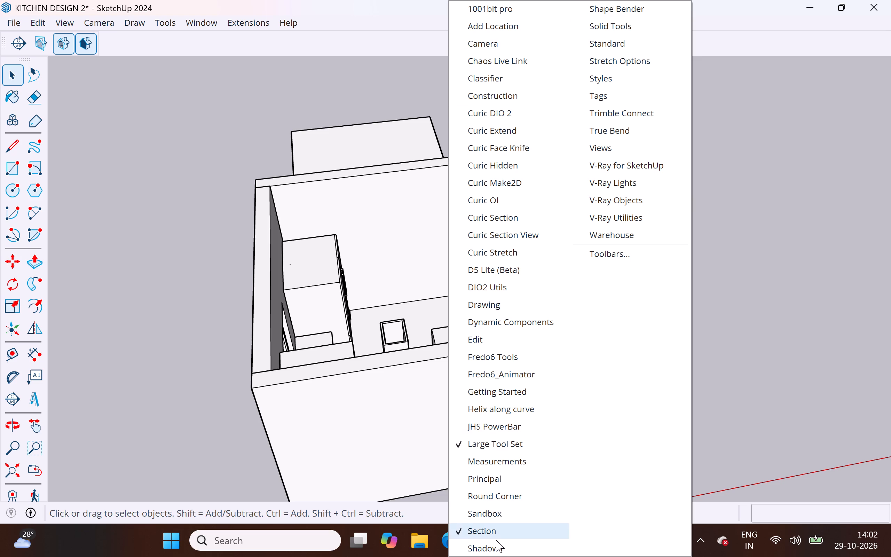
click(493, 271)
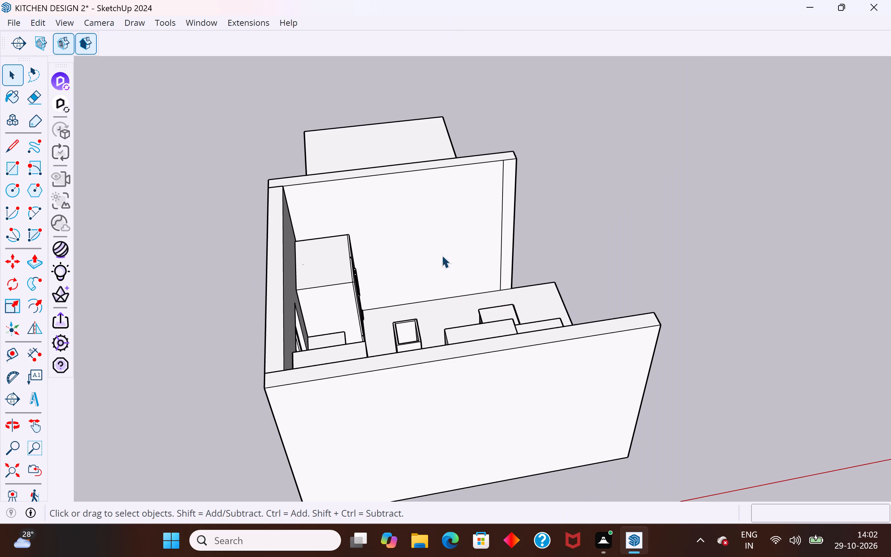
Launch D5 Render and sync all the kitchen model's data to it.
click(60, 81)
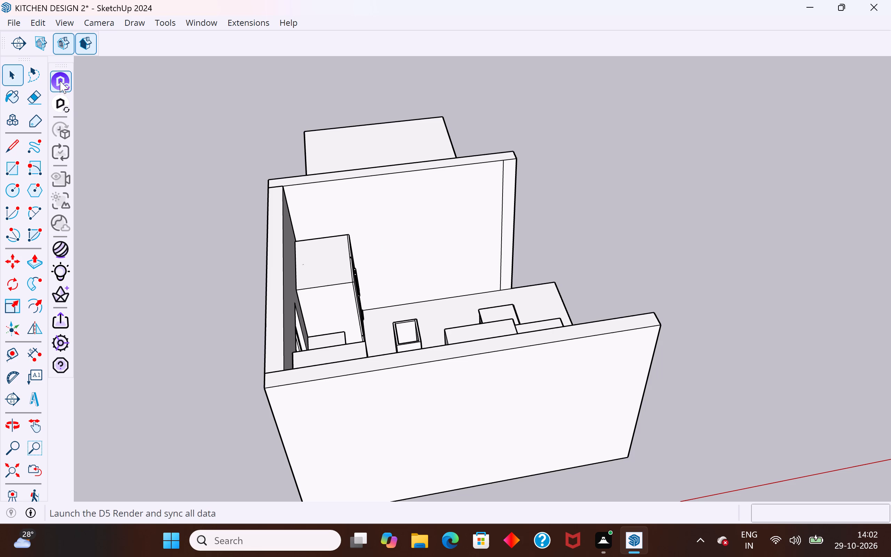
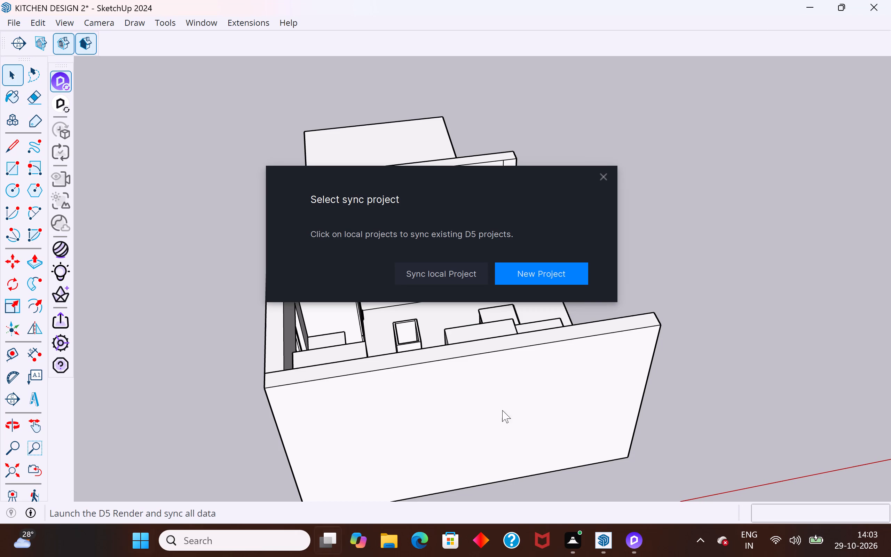
Choose to sync a local D5 project and look for its file in the Sketchup intership file folder on drive D.
click(458, 275)
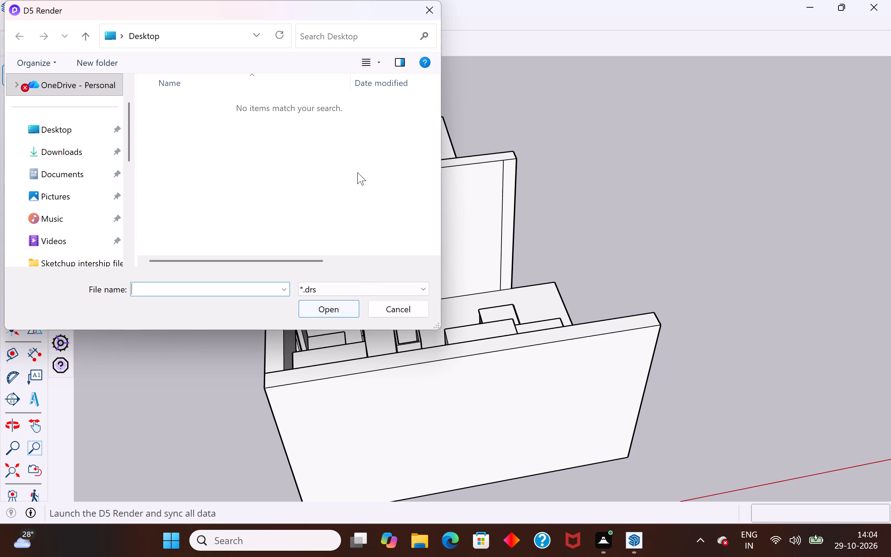
drag(152, 10, 472, 105)
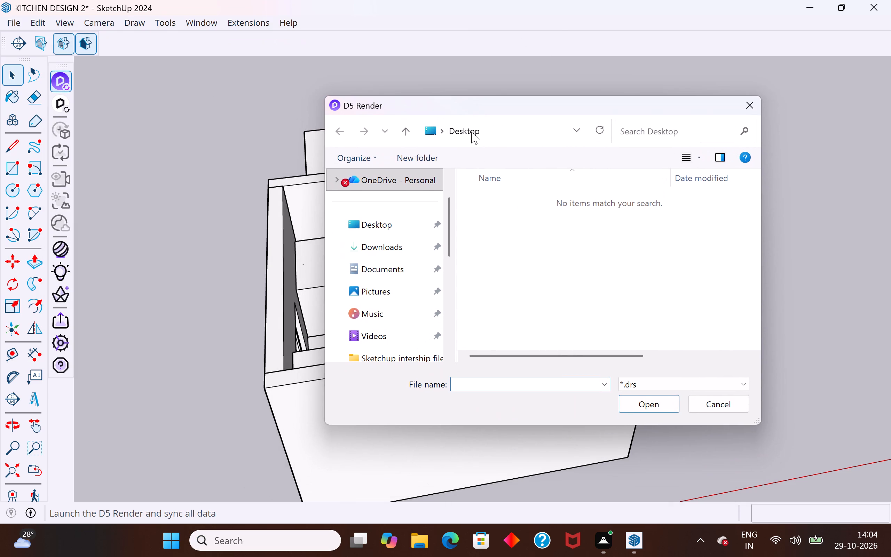
scroll(398, 264, up, 3)
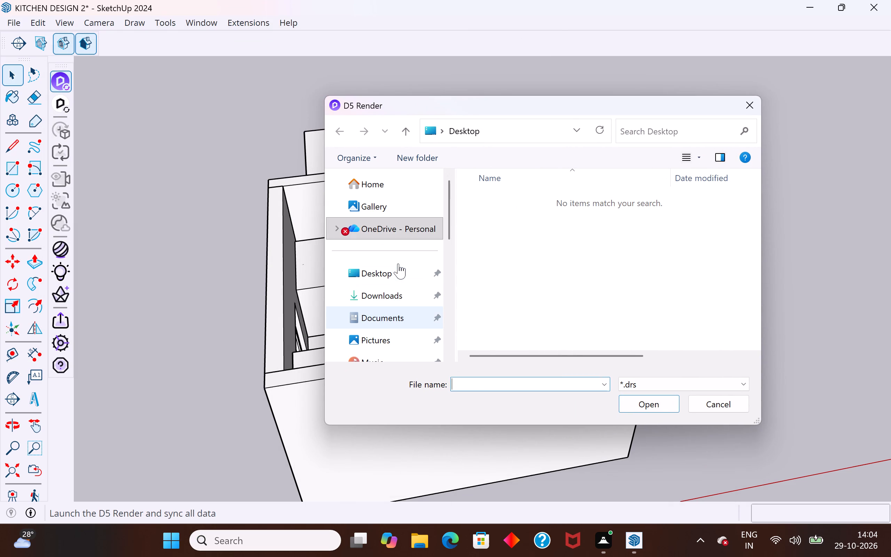
scroll(391, 300, down, 4)
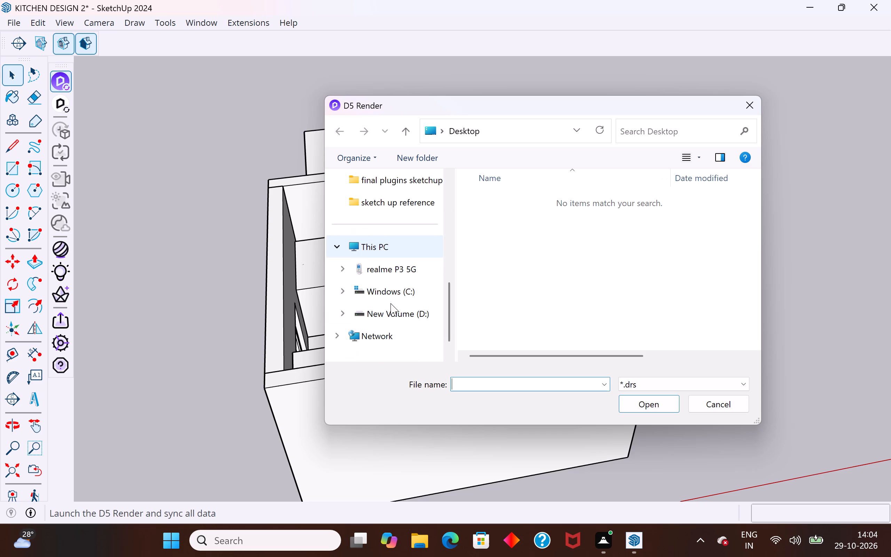
click(411, 308)
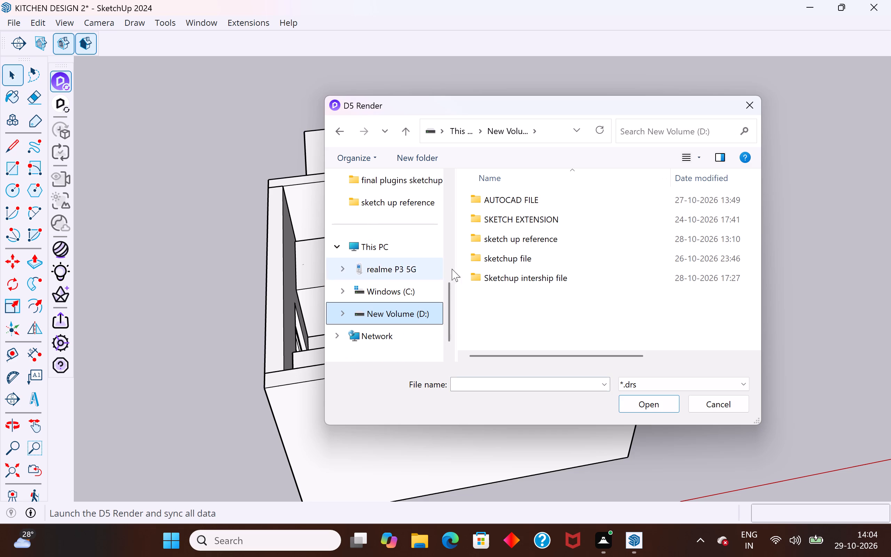
click(528, 280)
click(528, 280)
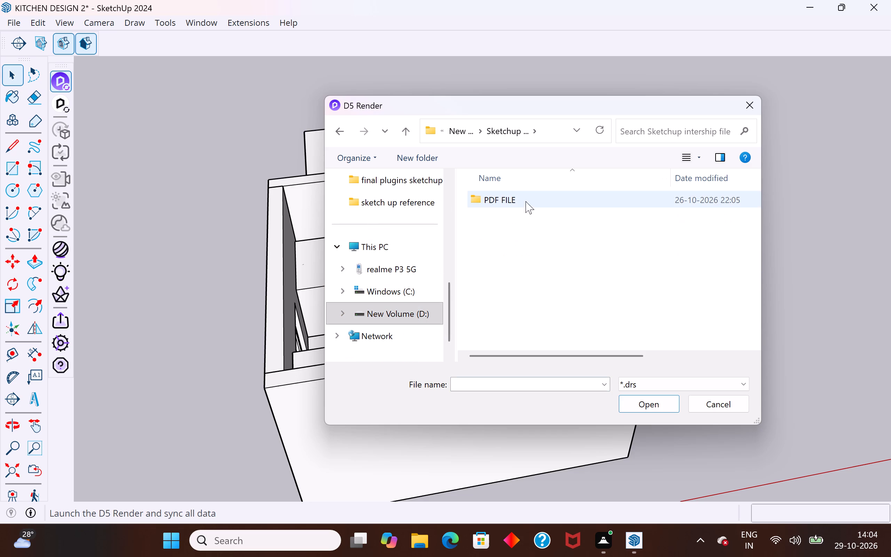
click(409, 289)
click(407, 316)
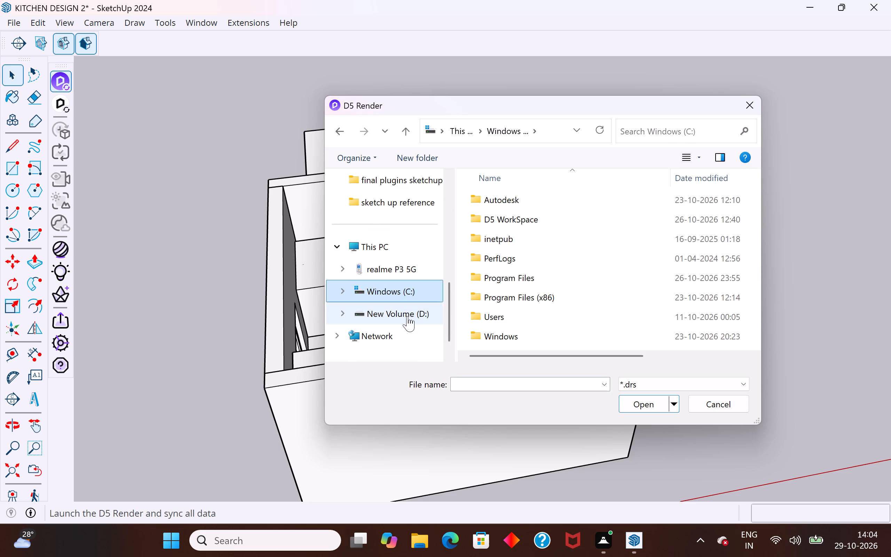
double_click(531, 280)
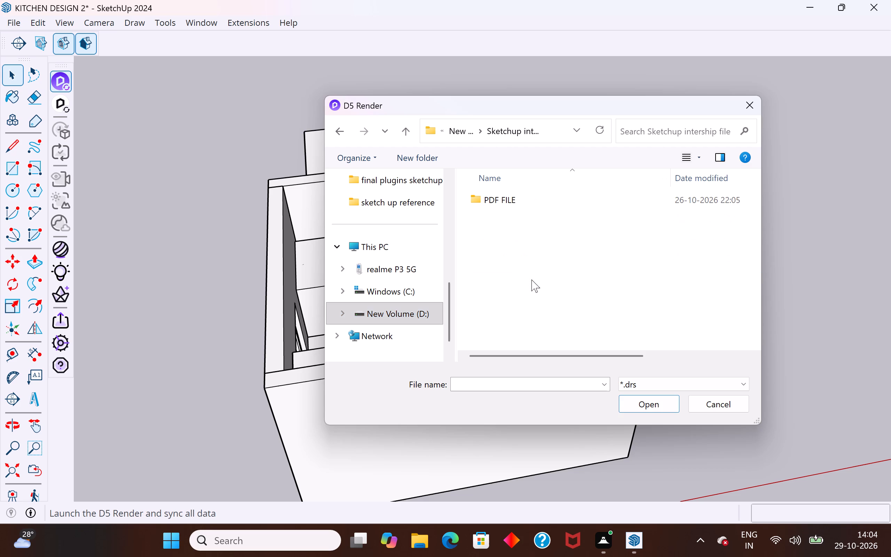
click(413, 296)
double_click(420, 315)
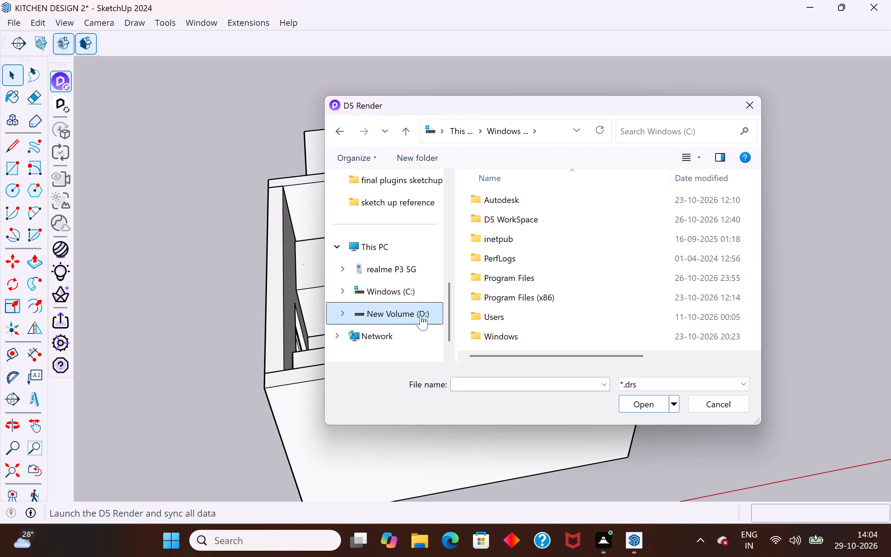
click(517, 280)
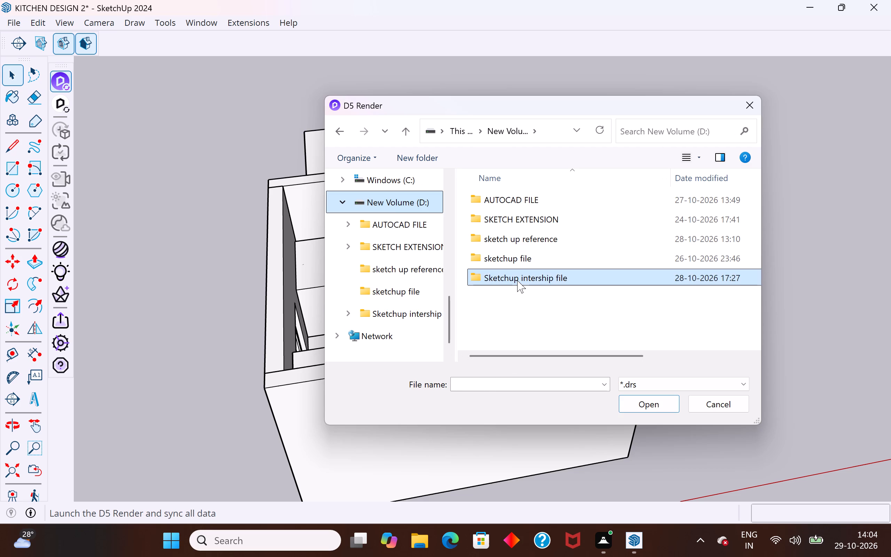
click(538, 276)
double_click(538, 276)
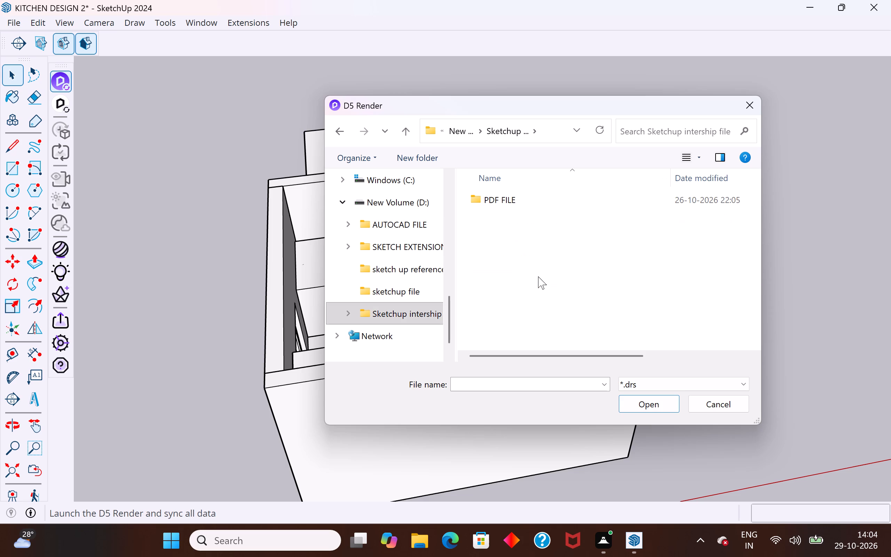
click(495, 381)
text(KI)
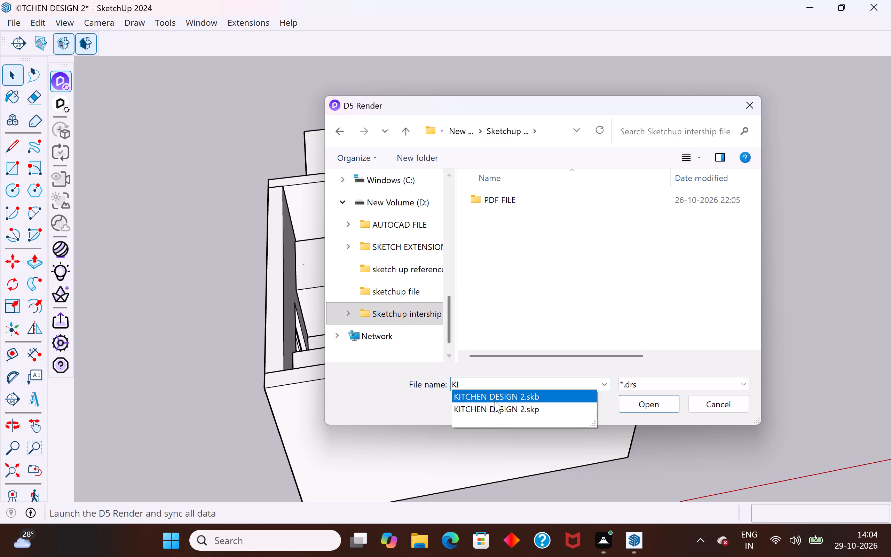
click(514, 277)
Create a folder named D5 RENDER FILE at the top level of drive D.
click(405, 129)
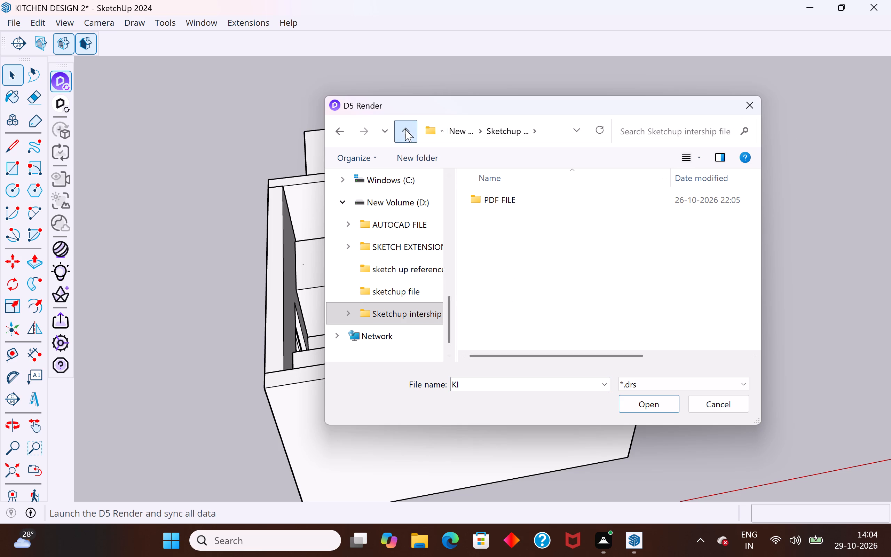
right_click(482, 296)
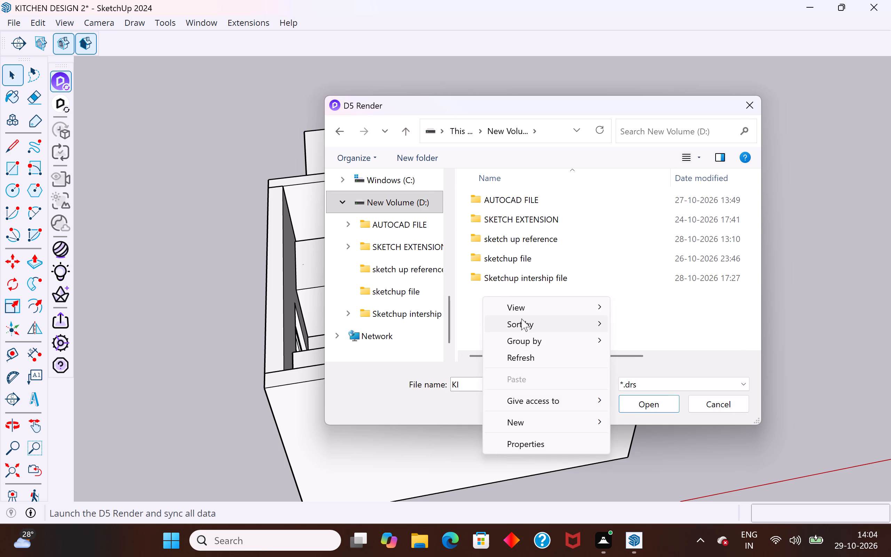
click(533, 420)
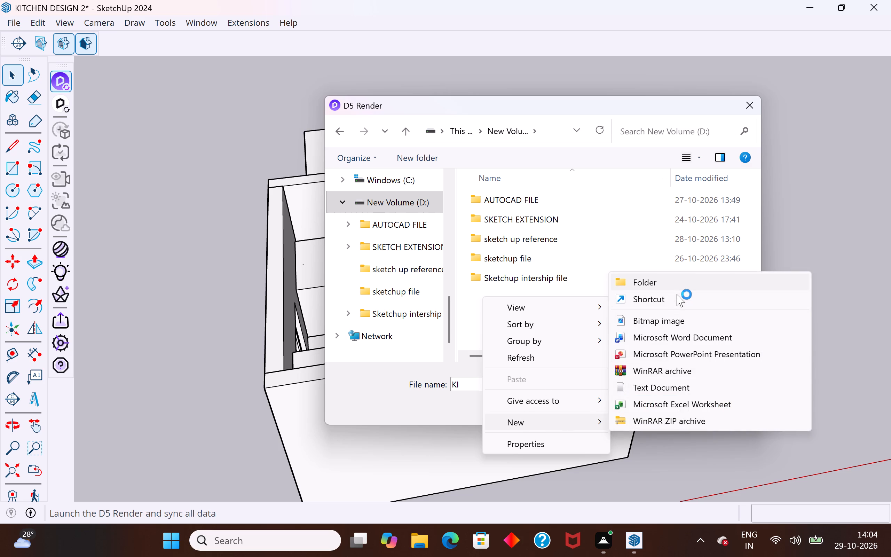
click(677, 288)
key(BackSpace)
key(BackSpace)
key(BackSpace)
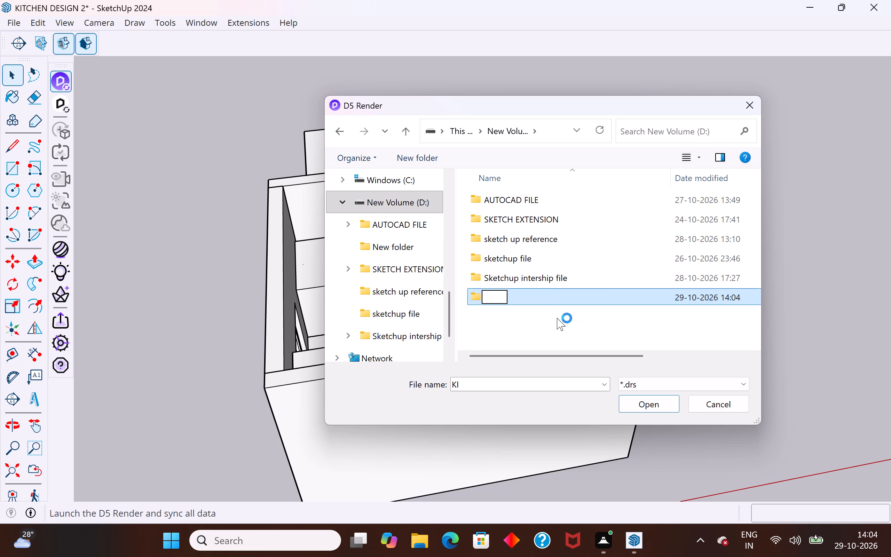
key(d)
text(5RENDER)
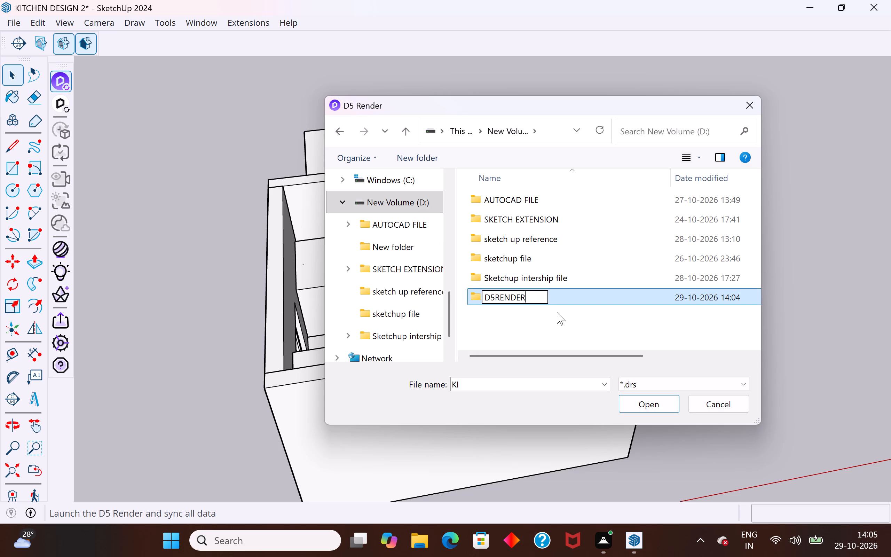
key(space)
click(494, 297)
key(space)
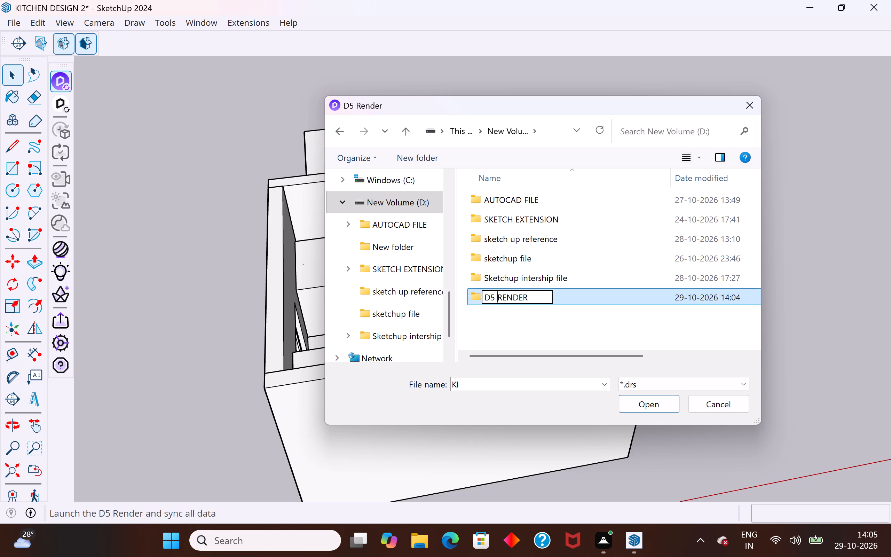
click(538, 299)
text(FILE)
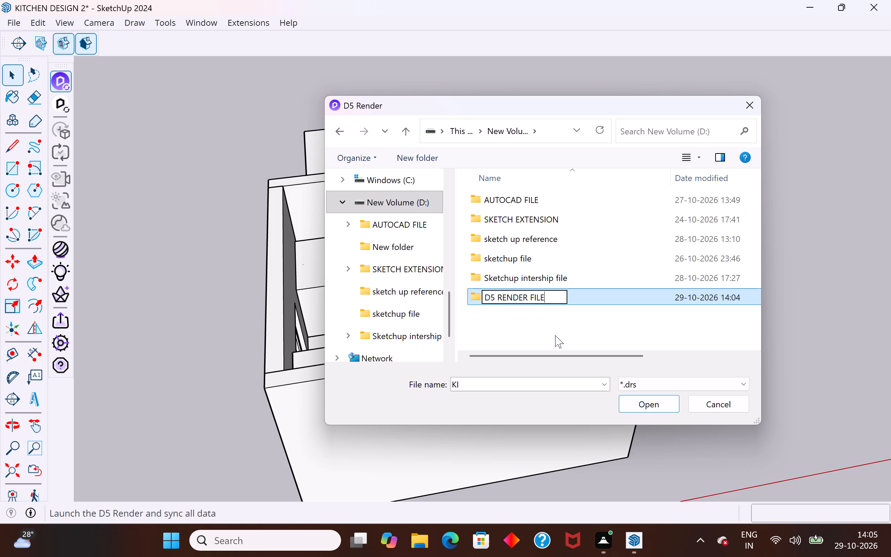
click(570, 316)
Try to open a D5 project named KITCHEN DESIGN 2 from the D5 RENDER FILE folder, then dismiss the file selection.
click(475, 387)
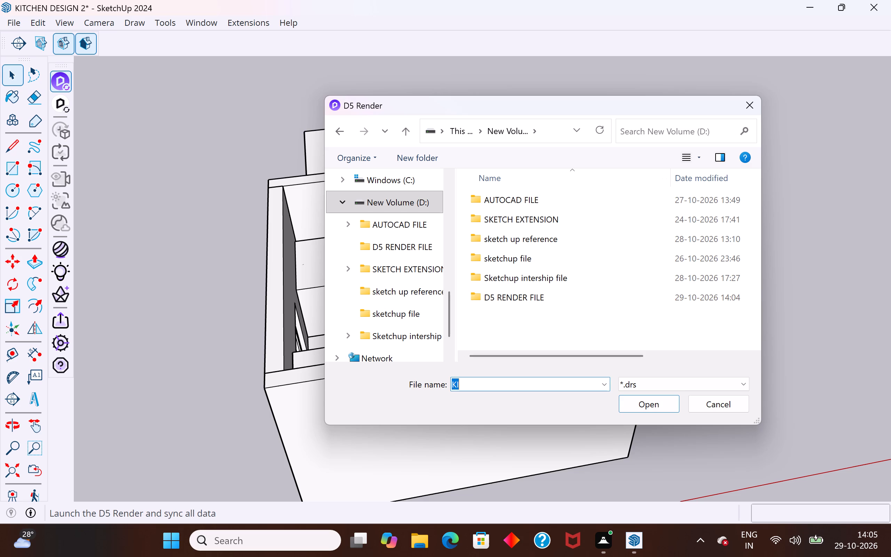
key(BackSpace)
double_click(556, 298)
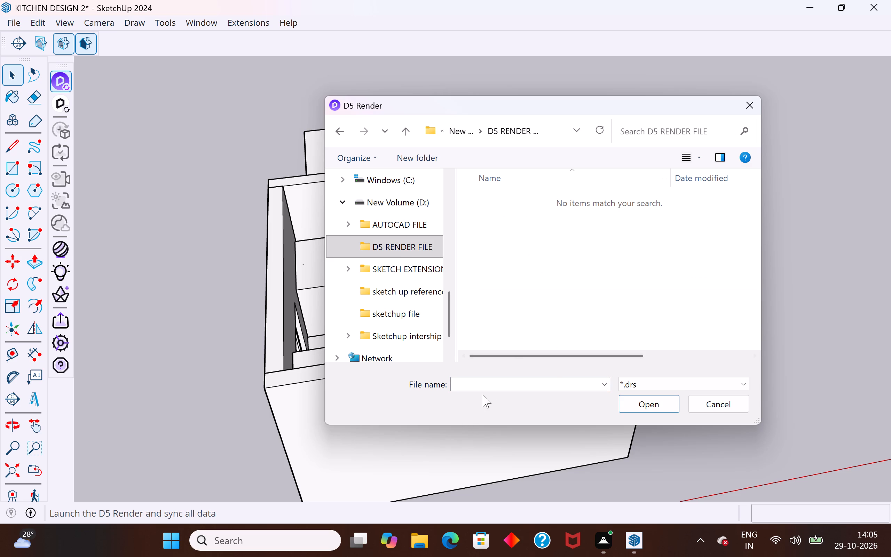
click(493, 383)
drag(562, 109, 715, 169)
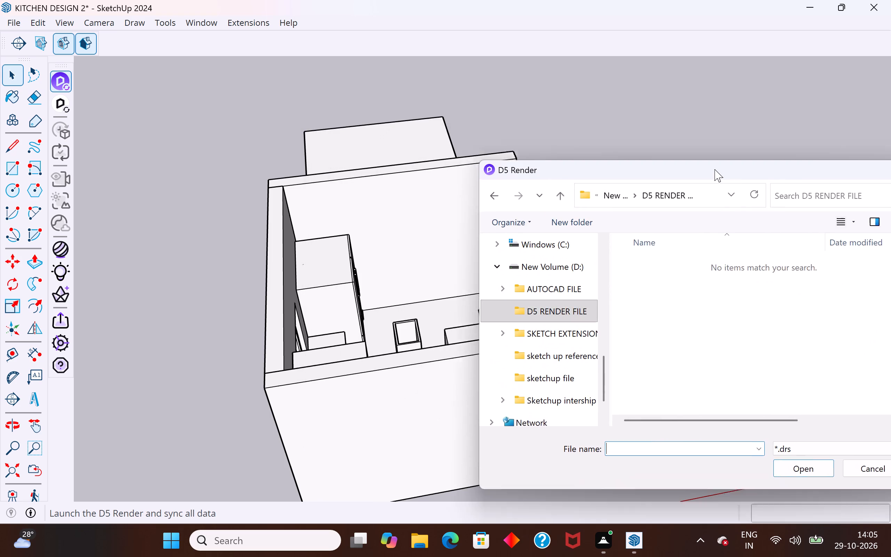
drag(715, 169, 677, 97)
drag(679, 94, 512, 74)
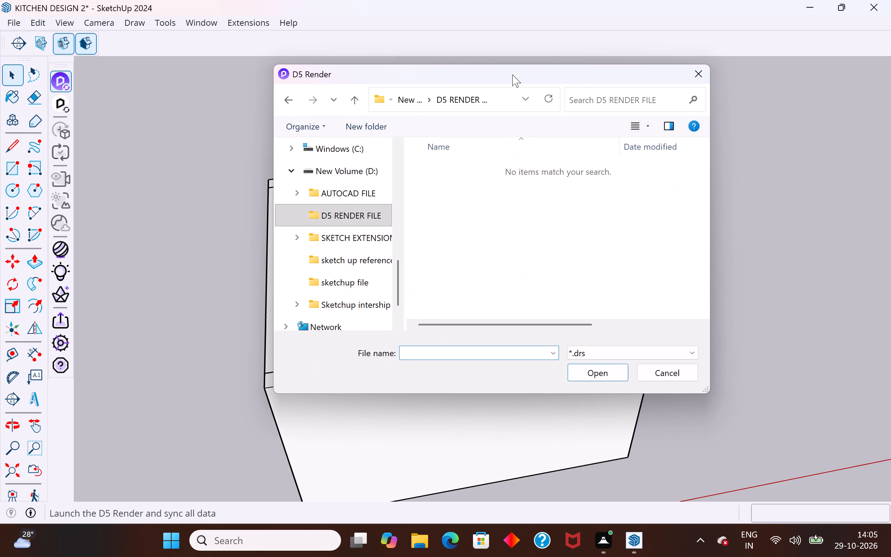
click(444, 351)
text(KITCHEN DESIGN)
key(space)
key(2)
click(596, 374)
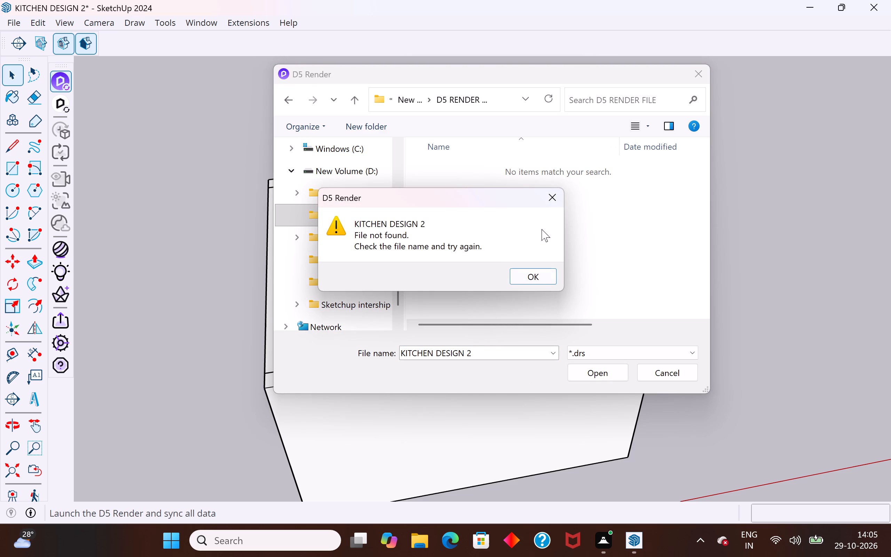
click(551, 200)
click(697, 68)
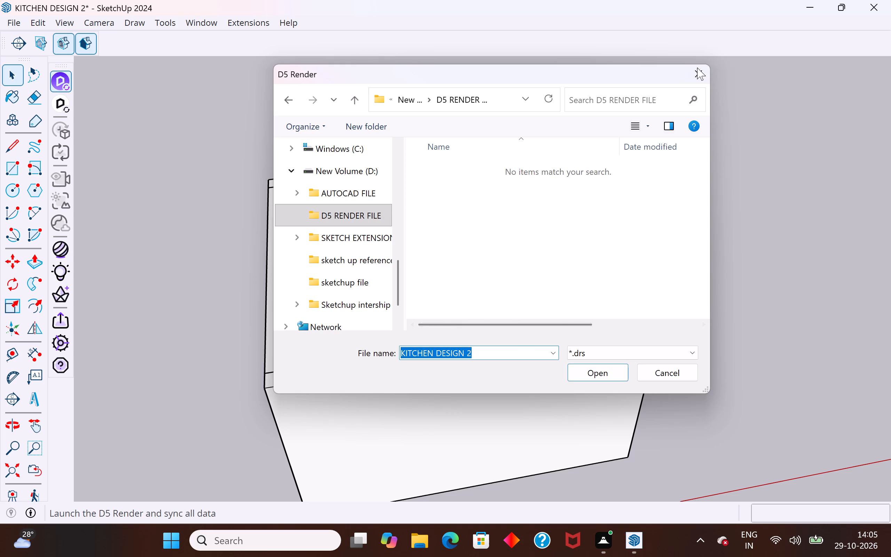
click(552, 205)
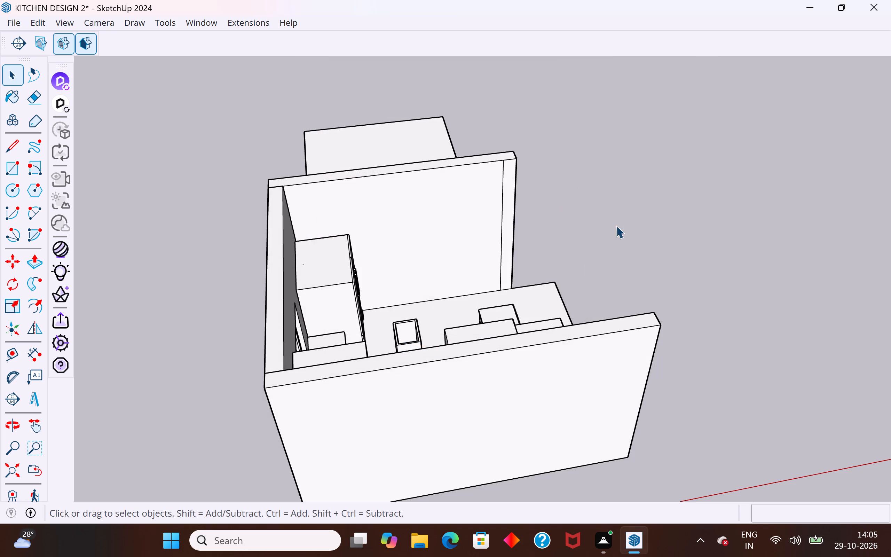
Save the KITCHEN DESIGN 2 model under its existing name.
scroll(469, 334, down, 5)
middle_drag(585, 393, 421, 380)
scroll(469, 180, down, 3)
middle_click(459, 303)
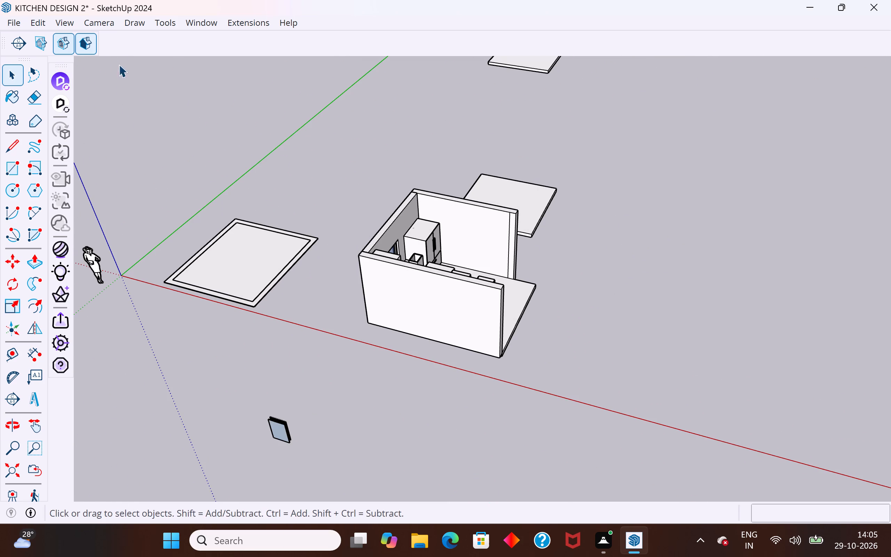
click(16, 26)
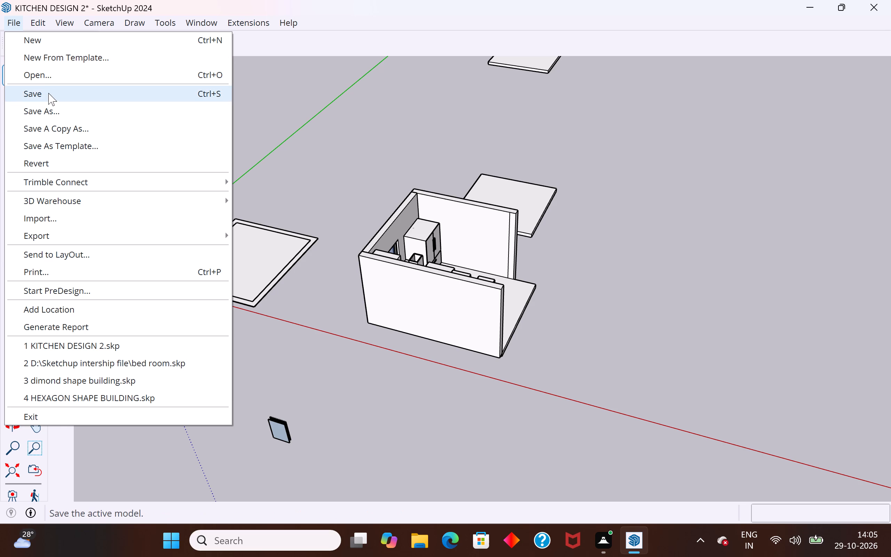
click(48, 94)
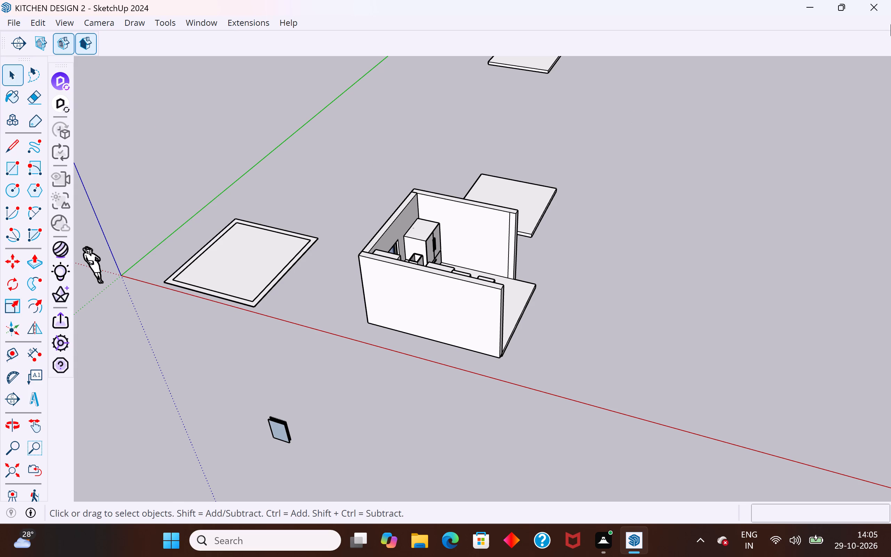
Launch D5 Lite for a quick preview of the kitchen model.
click(61, 104)
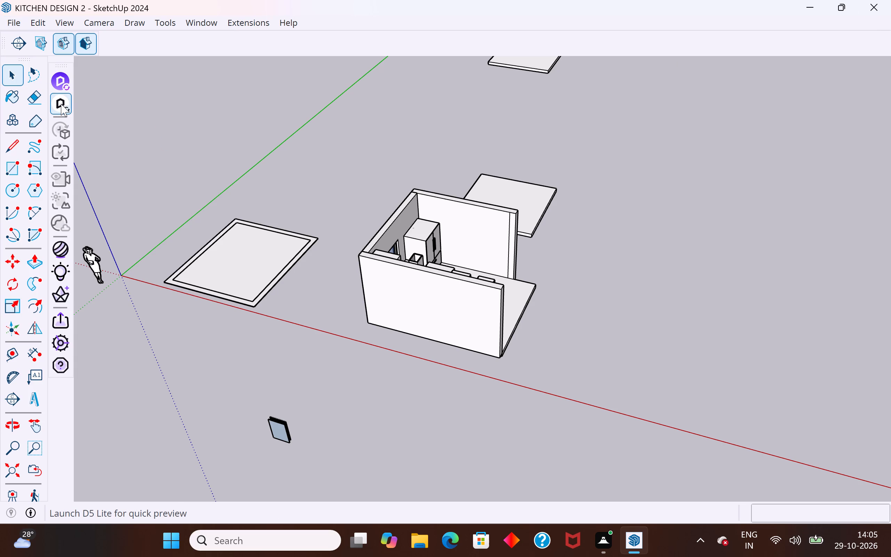
click(840, 6)
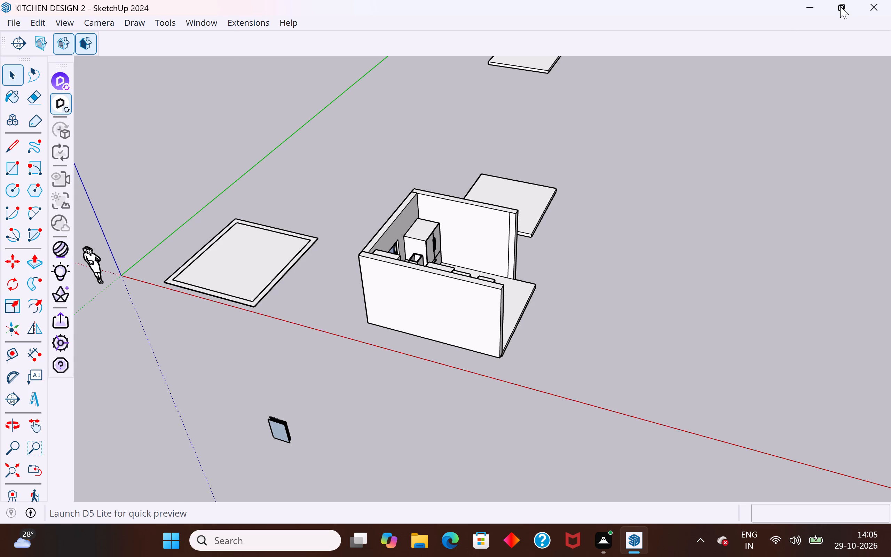
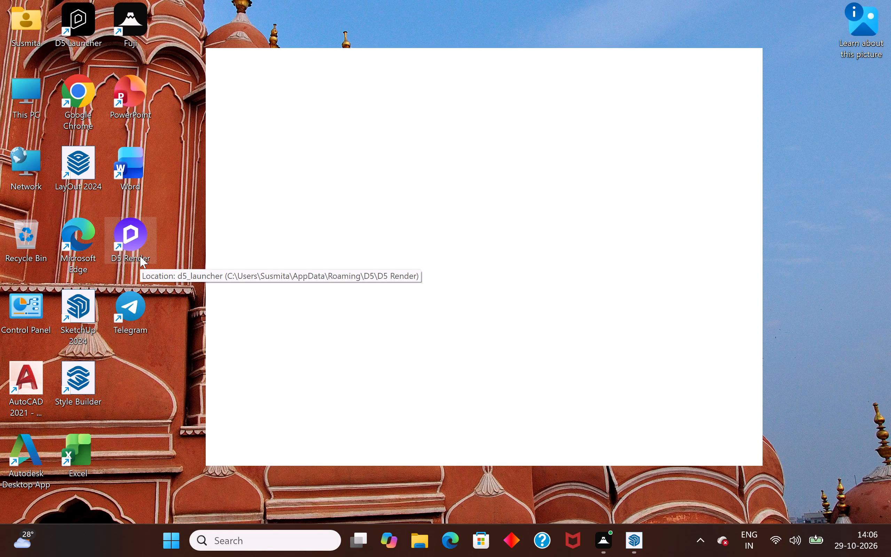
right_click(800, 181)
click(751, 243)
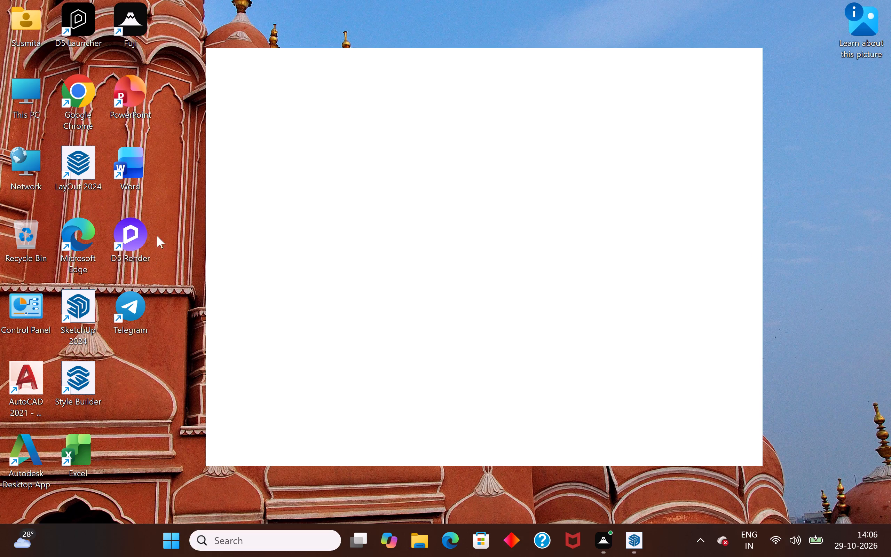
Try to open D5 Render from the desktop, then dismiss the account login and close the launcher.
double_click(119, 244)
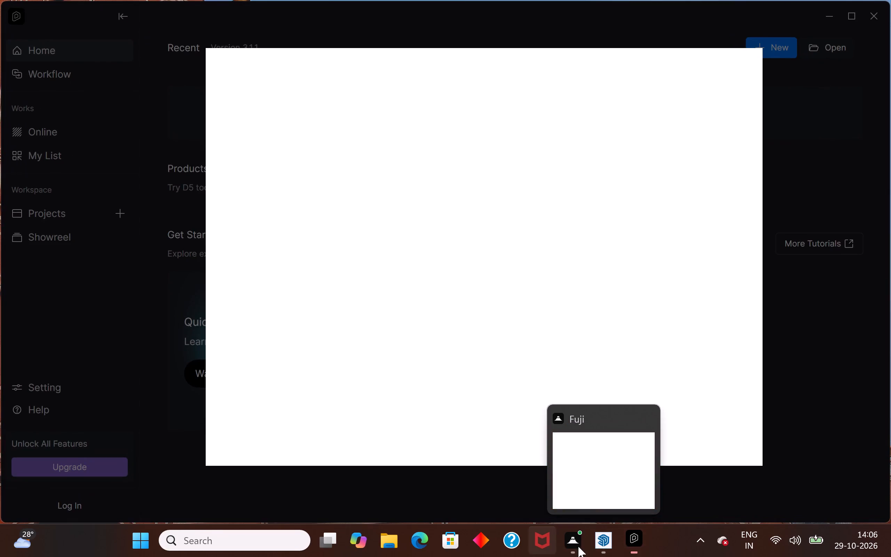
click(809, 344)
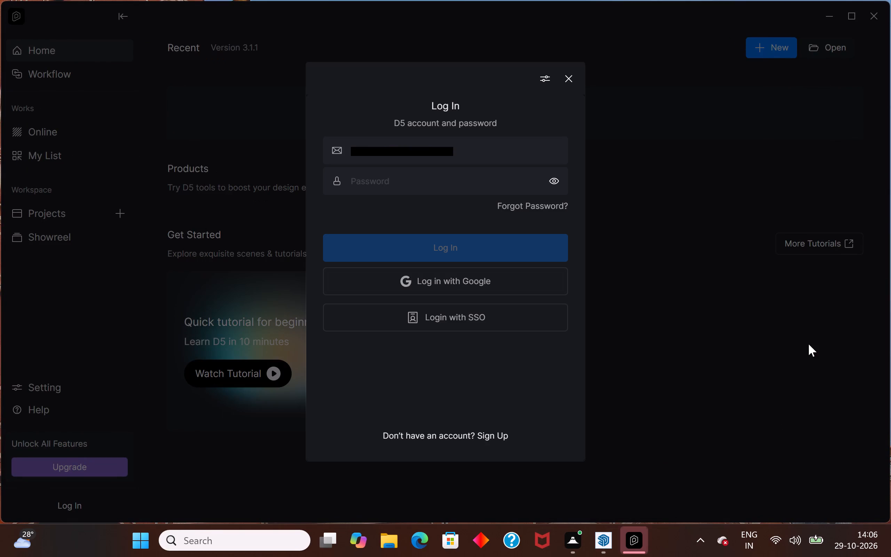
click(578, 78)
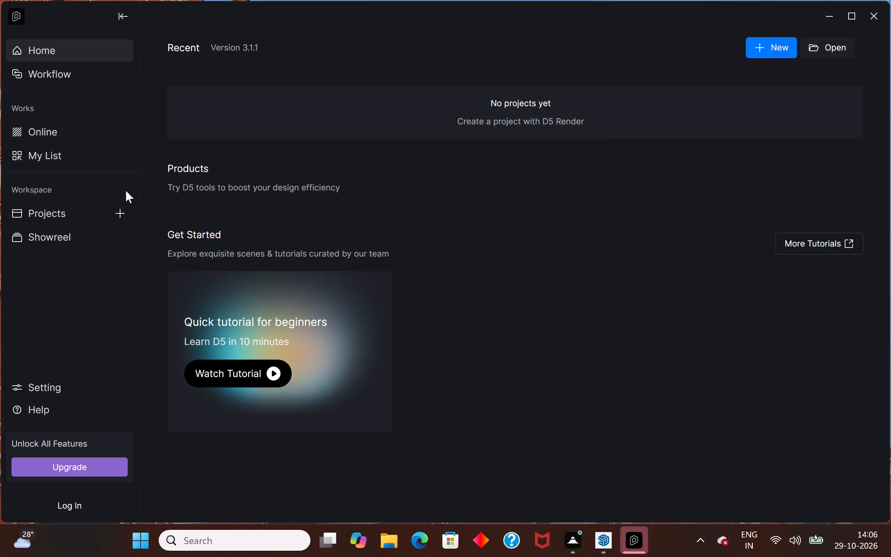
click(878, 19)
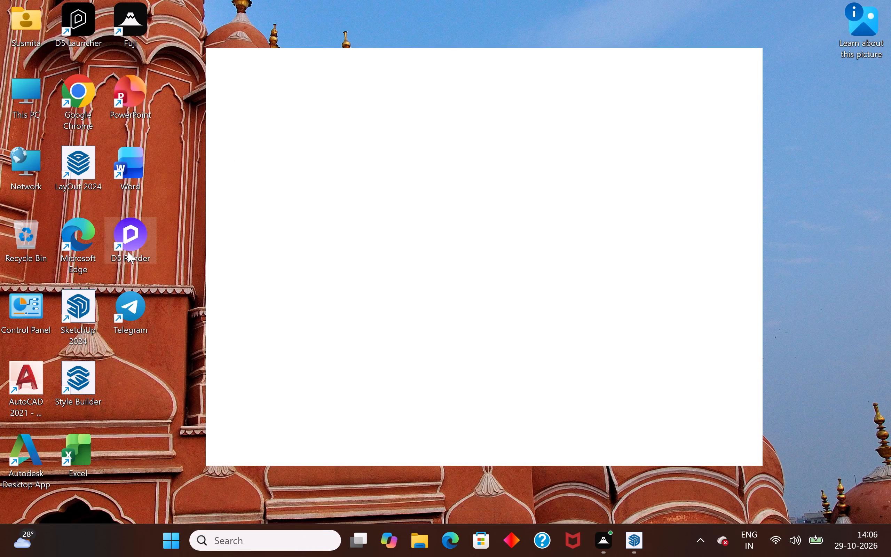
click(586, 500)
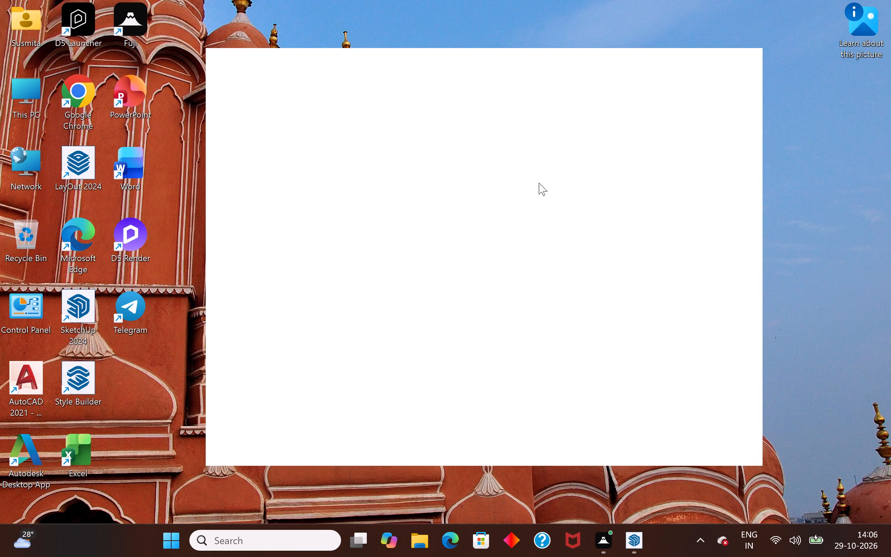
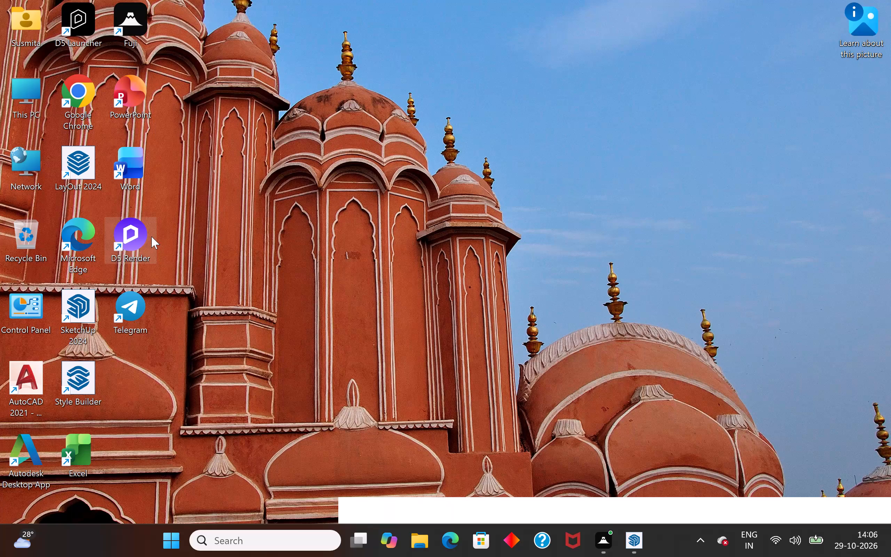
Launch D5 Render, trying its desktop shortcut first and then its entry in the recent Windows searches.
click(141, 233)
double_click(128, 230)
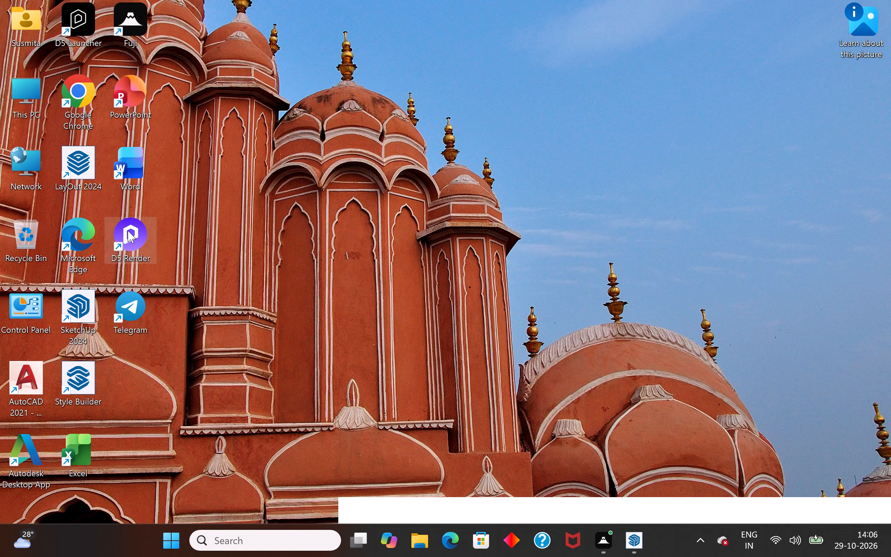
triple_click(128, 230)
click(255, 546)
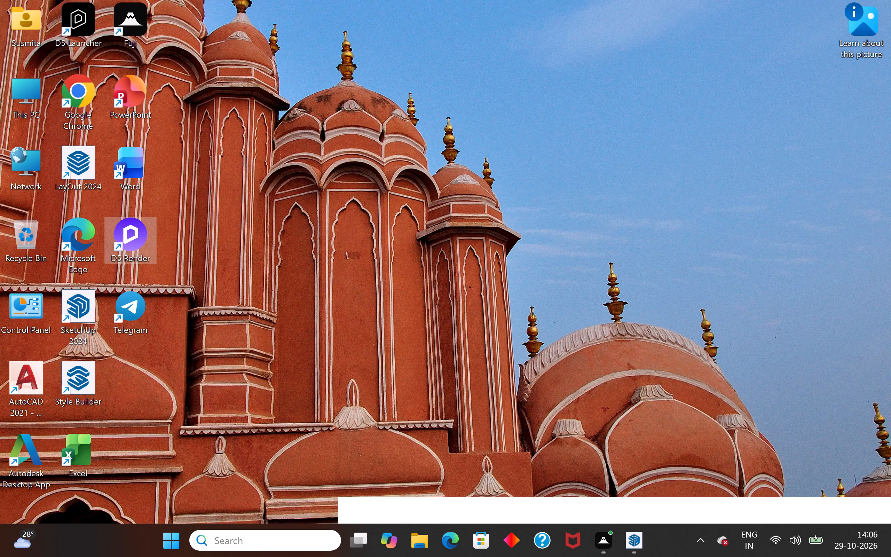
click(282, 301)
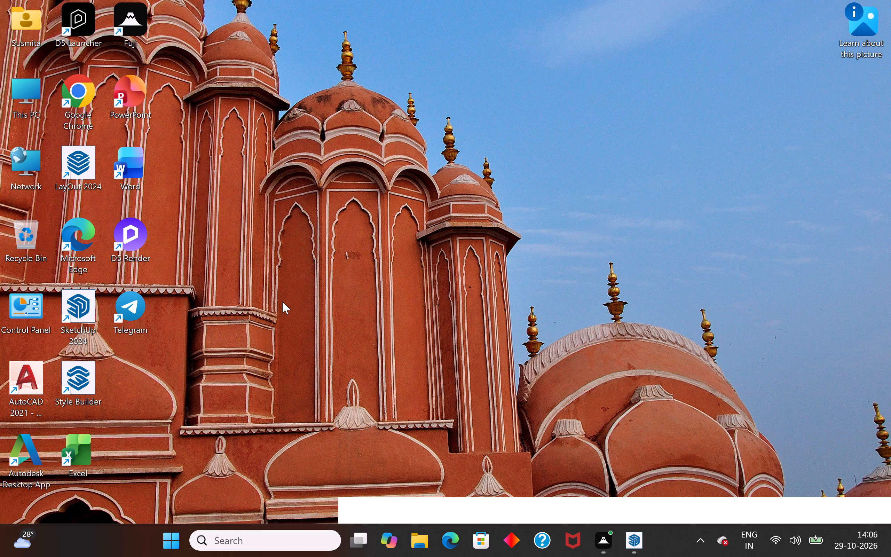
click(273, 537)
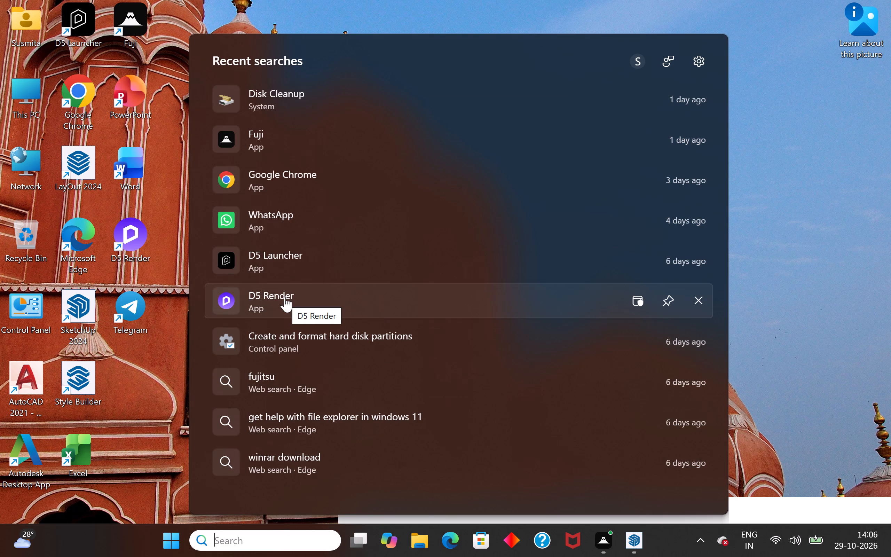
double_click(224, 304)
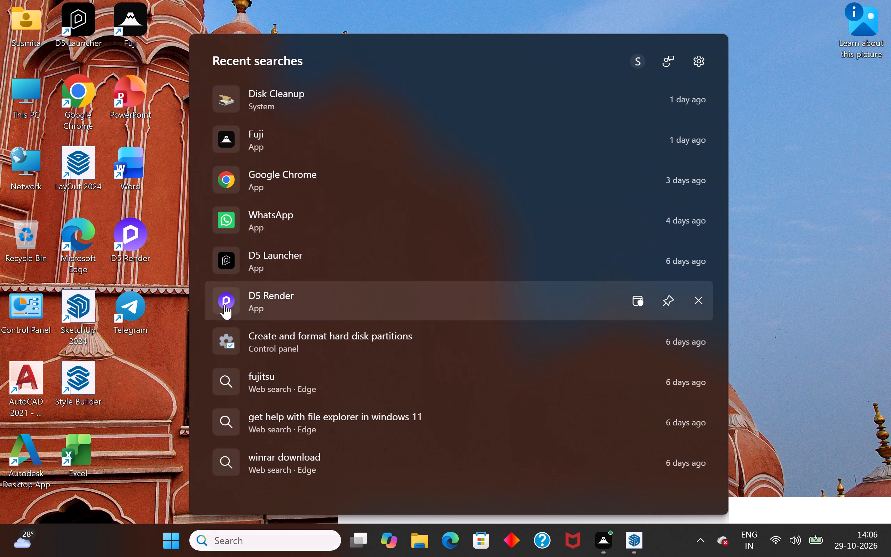
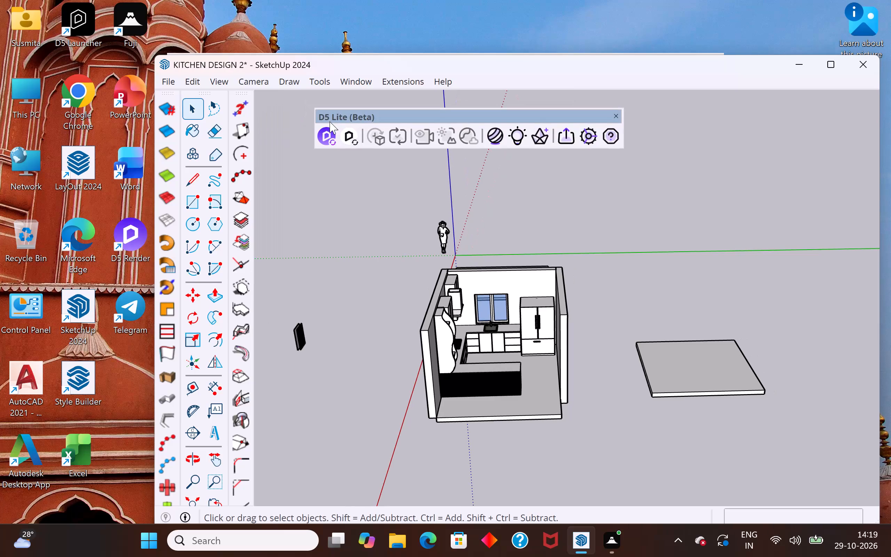
Close the D5 Lite (Beta) toolbar, and undock and close the 1001bit pro toolbar.
click(617, 117)
drag(241, 93, 295, 114)
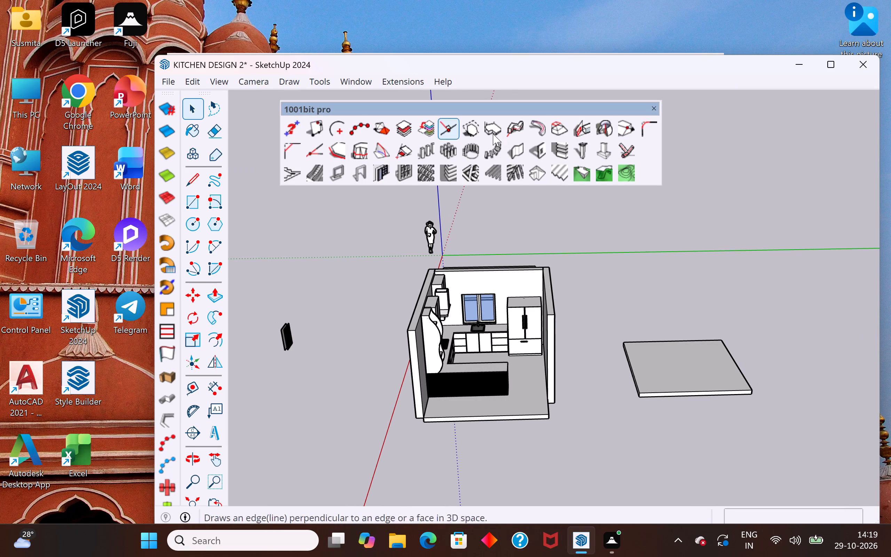
click(655, 103)
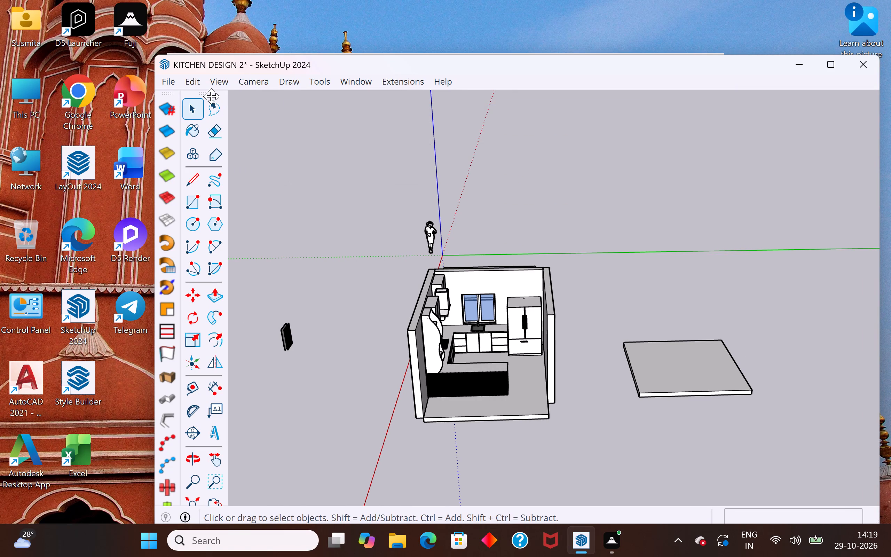
Move the Large Tool Set out of the way, then undock the JHS PowerBar toolbar and close it.
drag(210, 96, 283, 113)
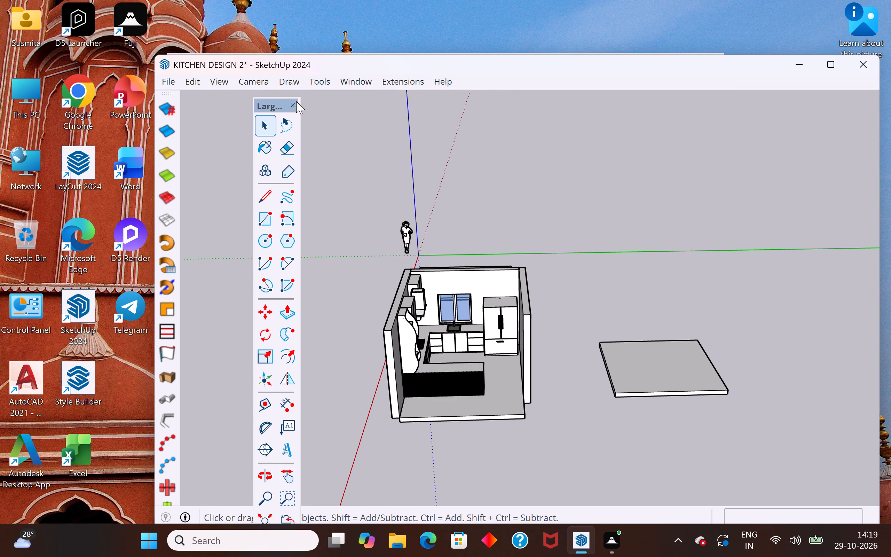
drag(166, 94, 199, 103)
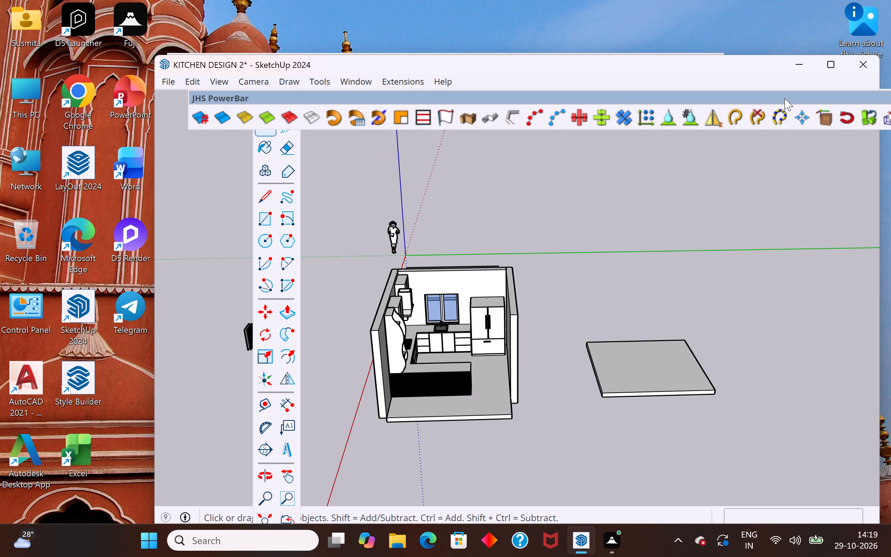
drag(787, 98, 562, 97)
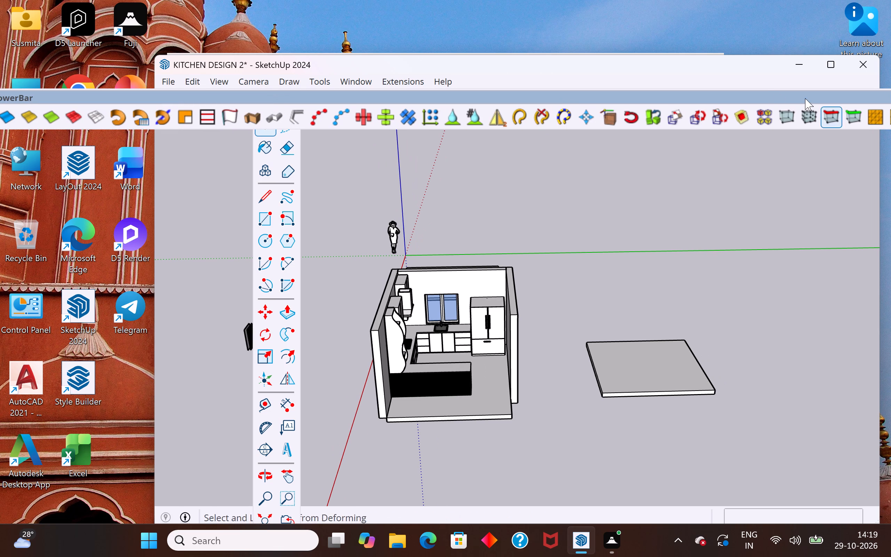
drag(767, 87, 766, 103)
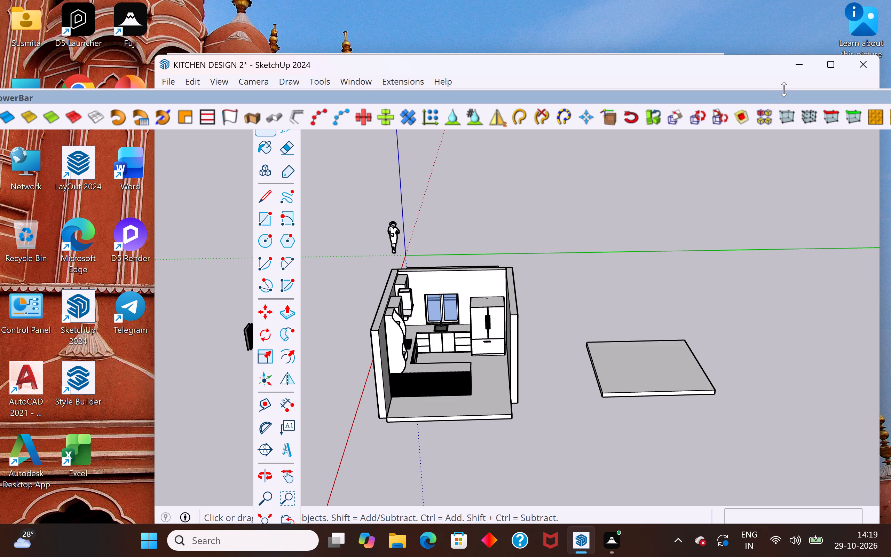
drag(784, 89, 784, 139)
scroll(531, 363, down, 4)
drag(818, 96, 800, 100)
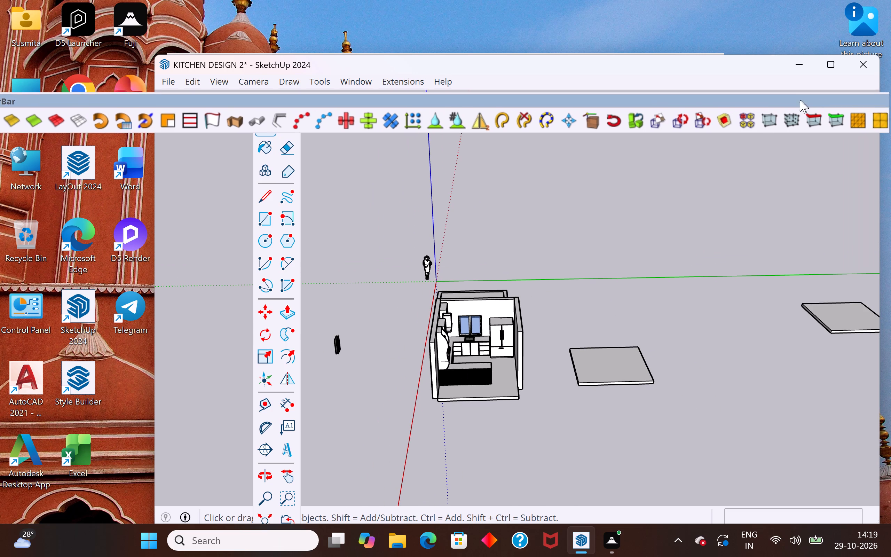
drag(800, 100, 639, 102)
click(815, 103)
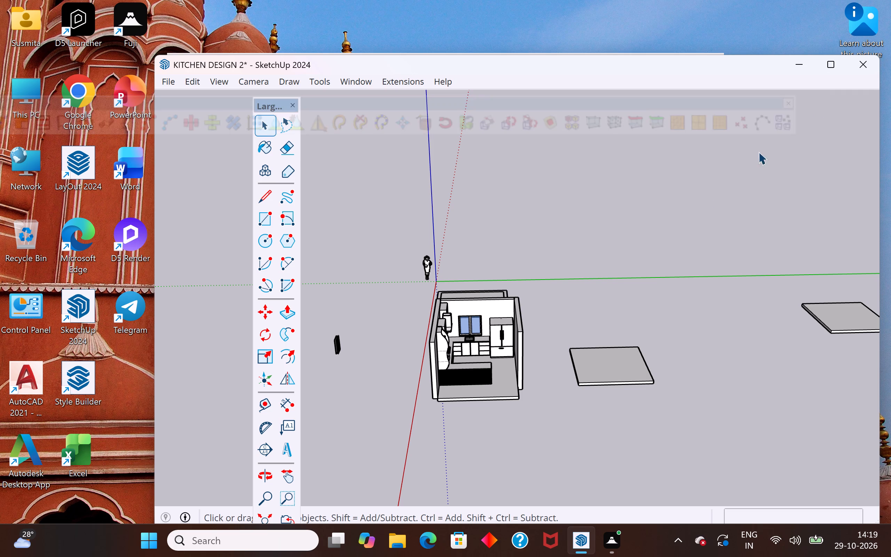
Dock the Large Tool Set back along the side of the drawing area and reposition the SketchUp window on the desktop.
scroll(491, 390, up, 5)
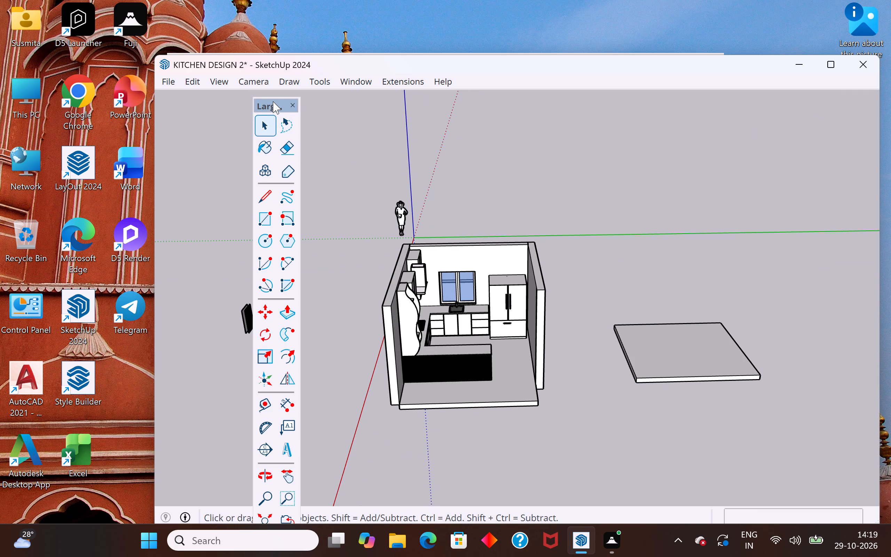
drag(273, 101, 176, 97)
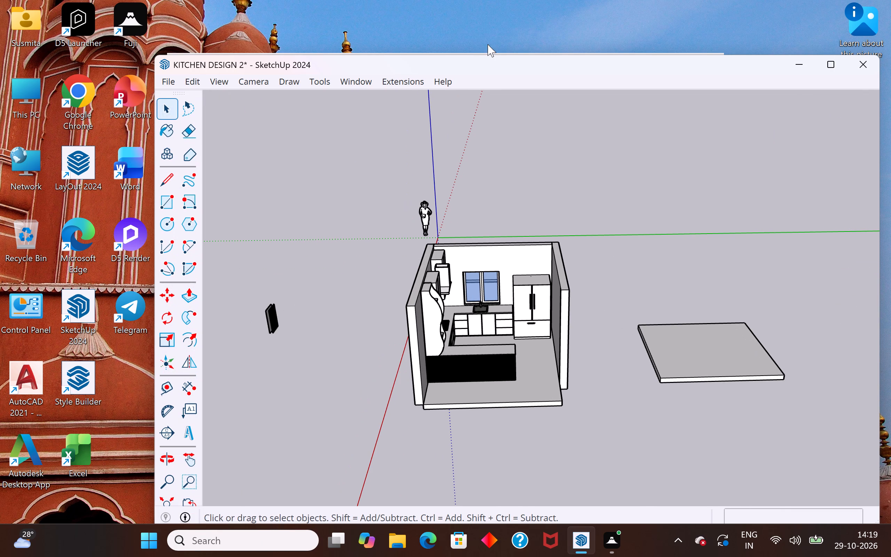
drag(589, 69, 489, 56)
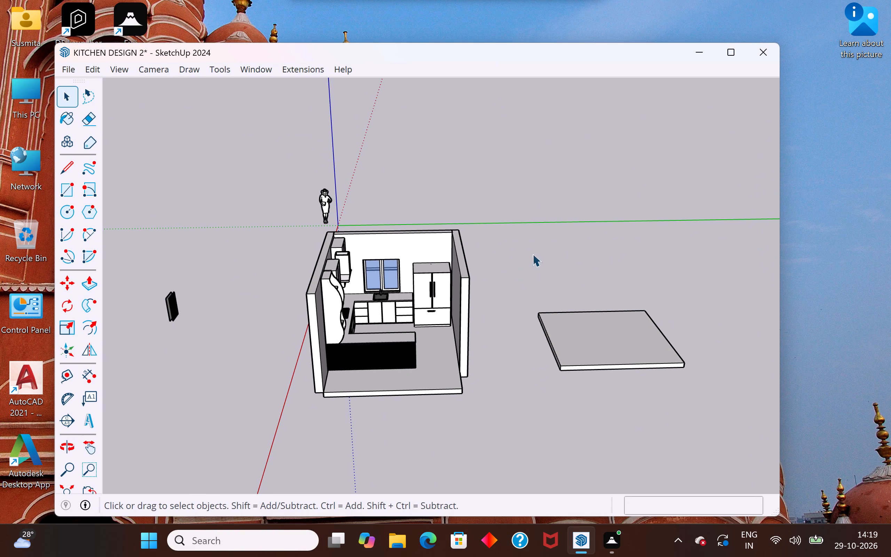
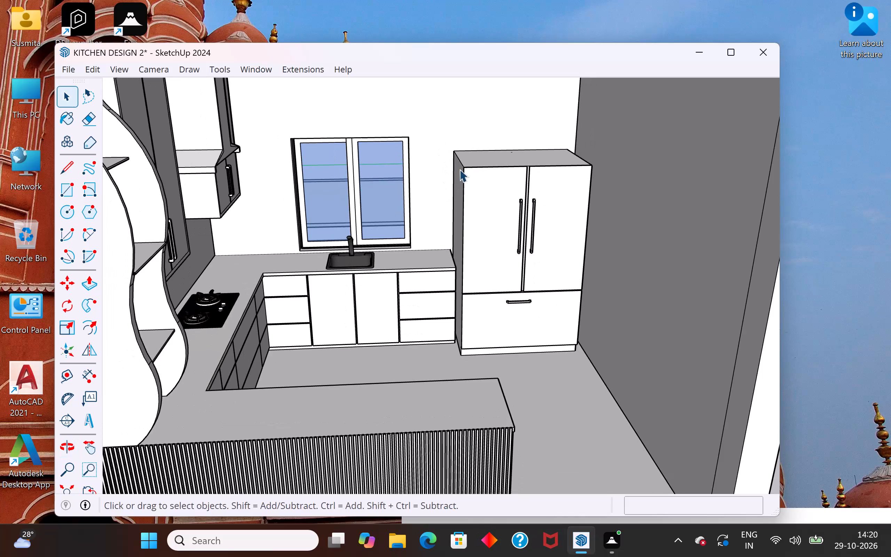
Move the two-door wall cabinet beside the range hood out of the kitchen, about 14' 10" from its place.
scroll(421, 260, down, 2)
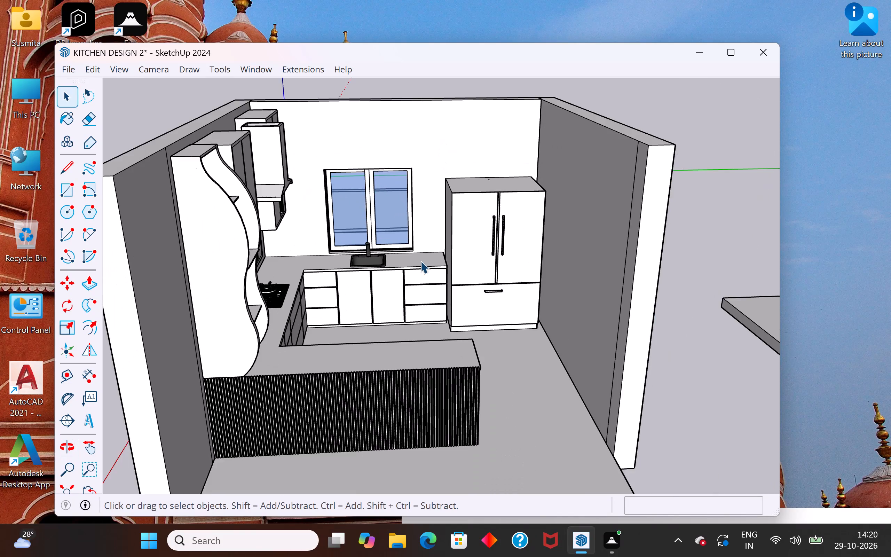
scroll(420, 261, down, 2)
middle_drag(422, 237, 286, 235)
scroll(361, 159, up, 5)
middle_drag(370, 183, 365, 185)
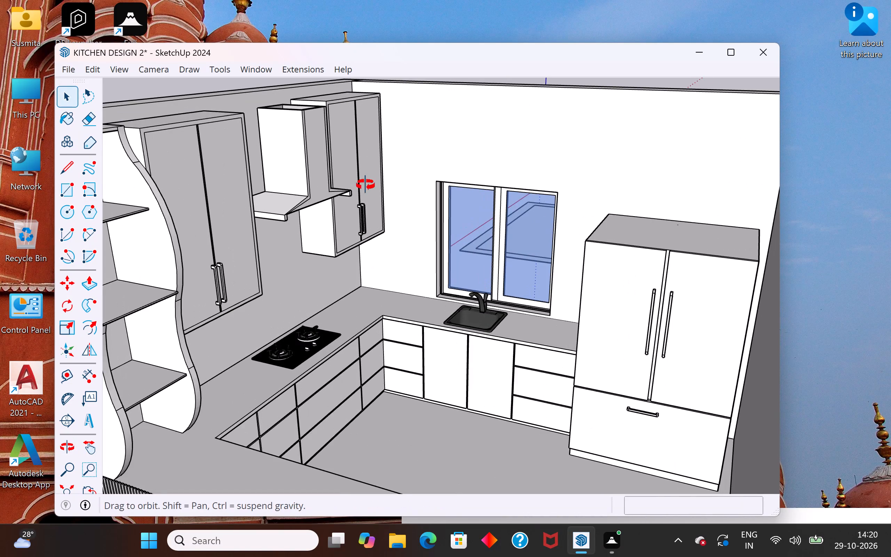
middle_drag(365, 185, 308, 199)
scroll(388, 126, up, 3)
scroll(384, 356, down, 4)
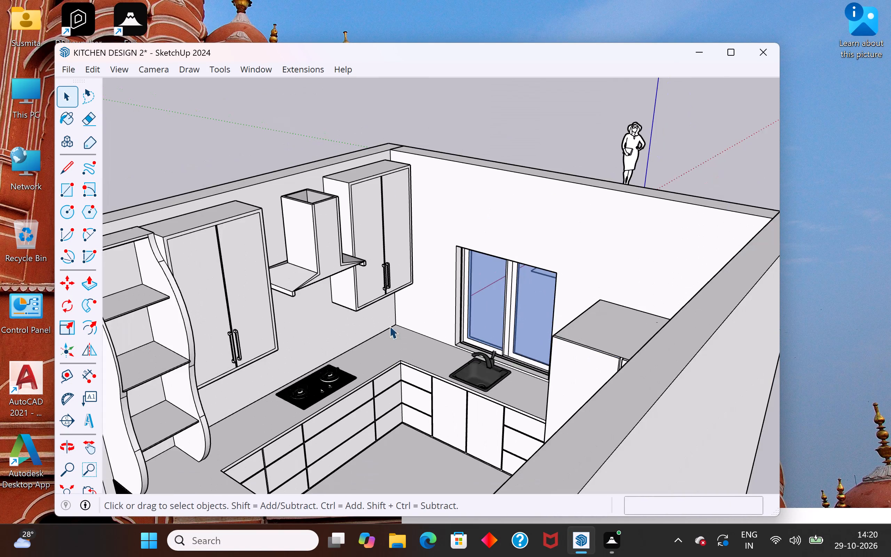
scroll(394, 245, up, 11)
click(393, 242)
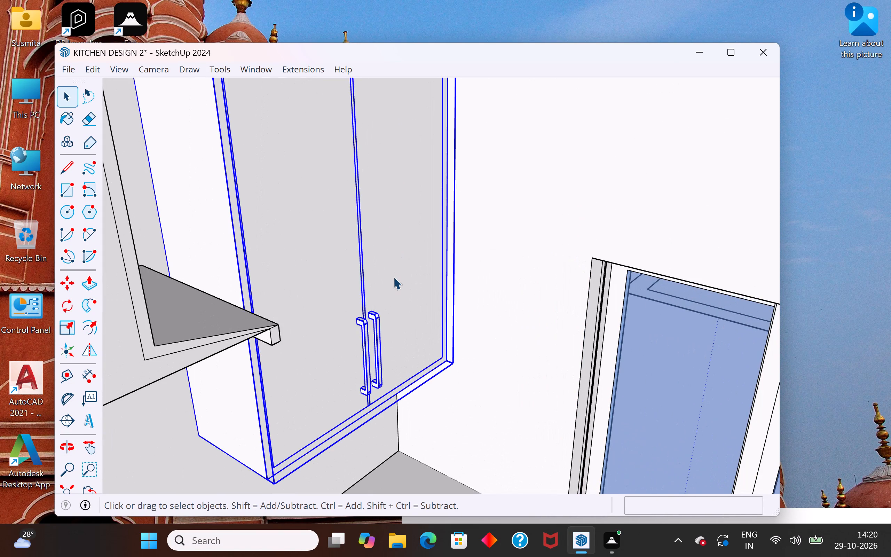
click(394, 275)
right_click(394, 275)
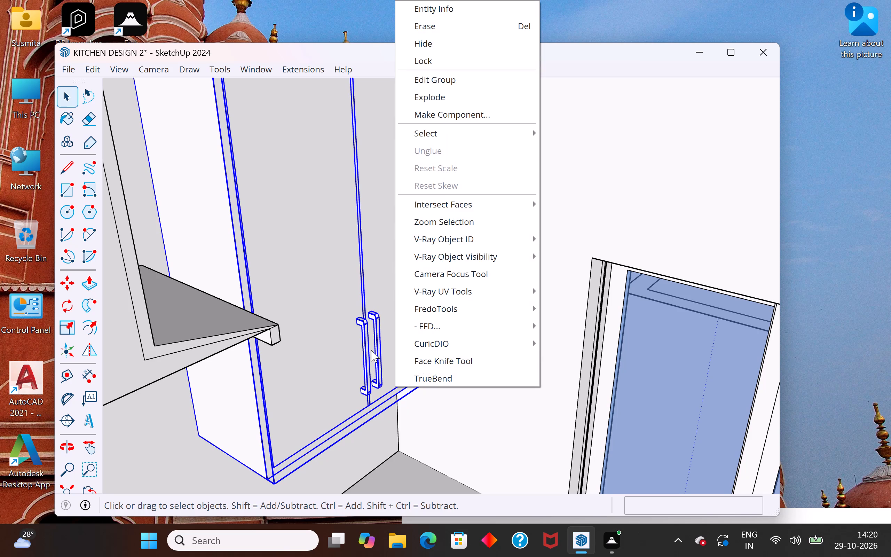
click(628, 29)
scroll(581, 249, down, 5)
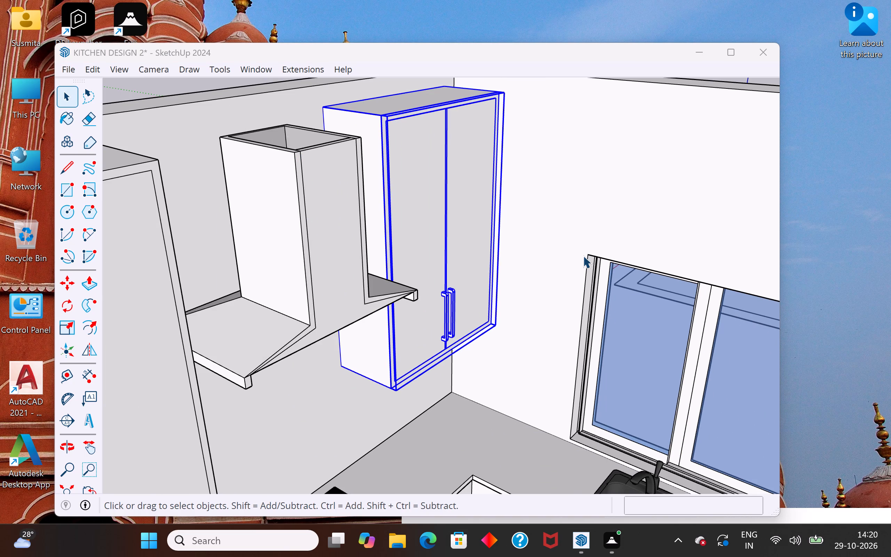
scroll(585, 258, down, 8)
middle_drag(589, 282, 500, 299)
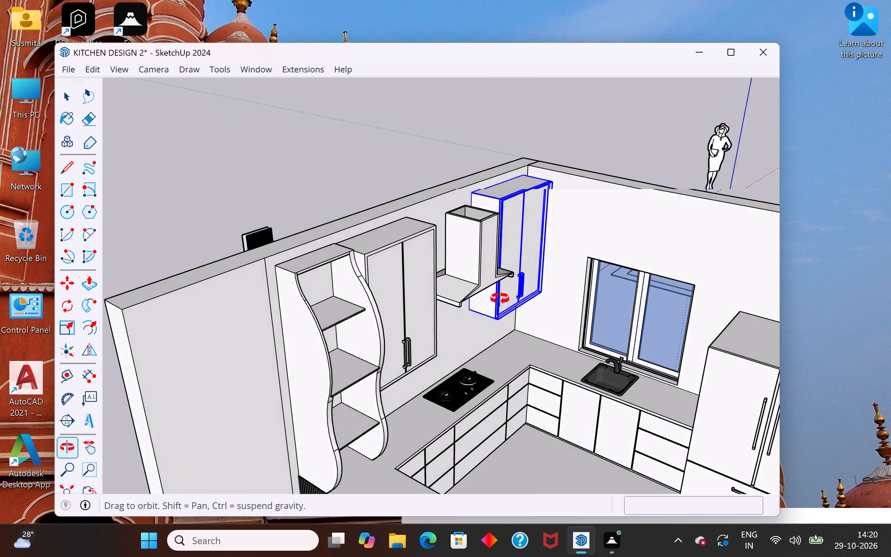
middle_drag(500, 299, 449, 284)
scroll(571, 357, up, 3)
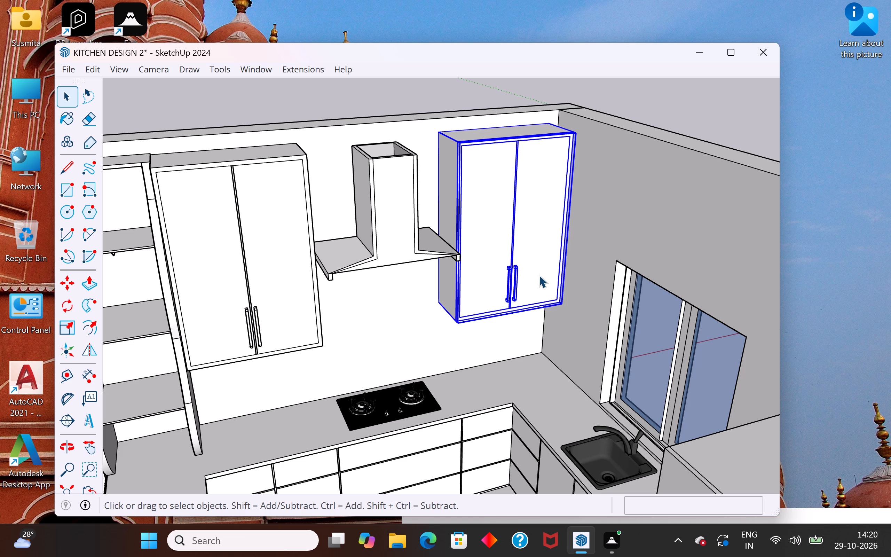
key(m)
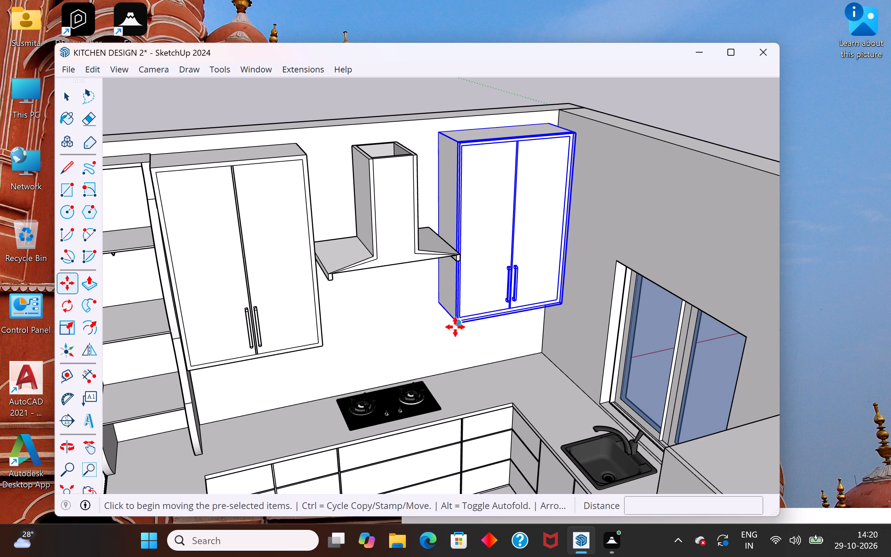
click(457, 321)
scroll(437, 354, down, 9)
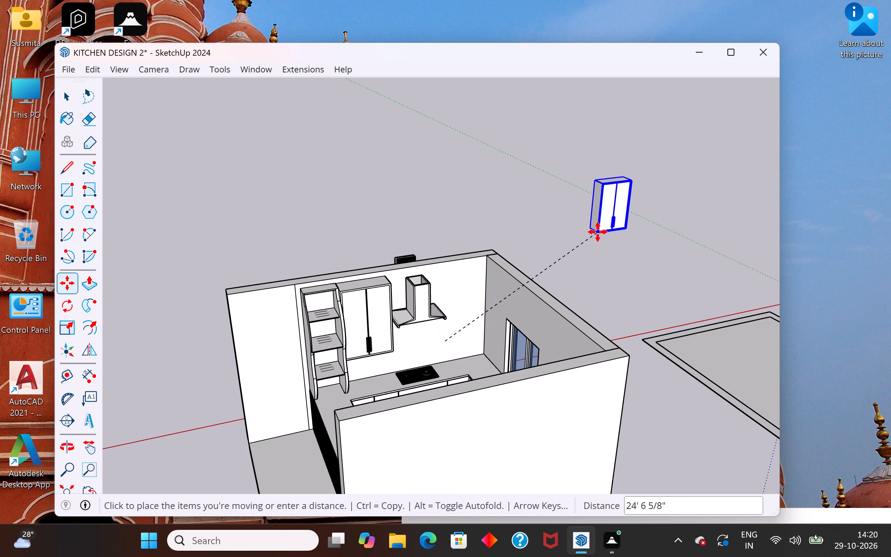
click(590, 278)
Maximize the SketchUp window and clear the cabinet selection.
click(725, 50)
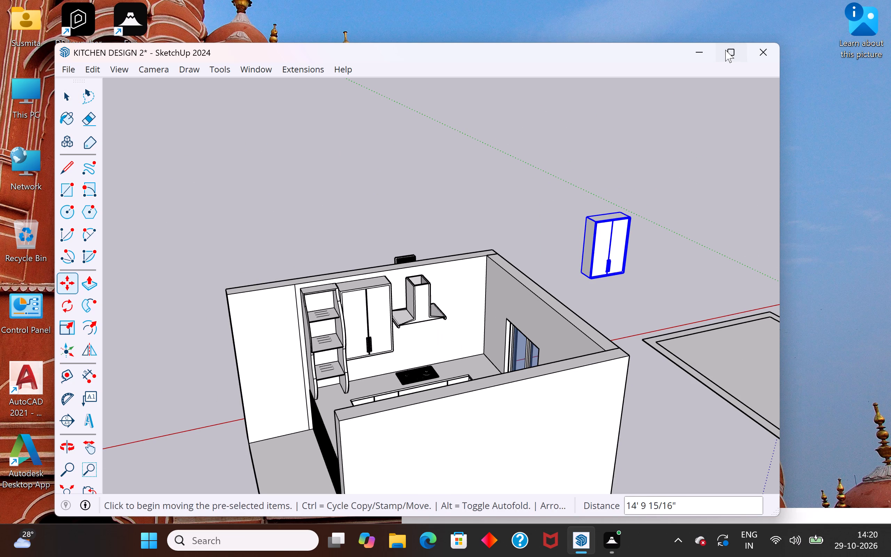
click(15, 50)
click(468, 145)
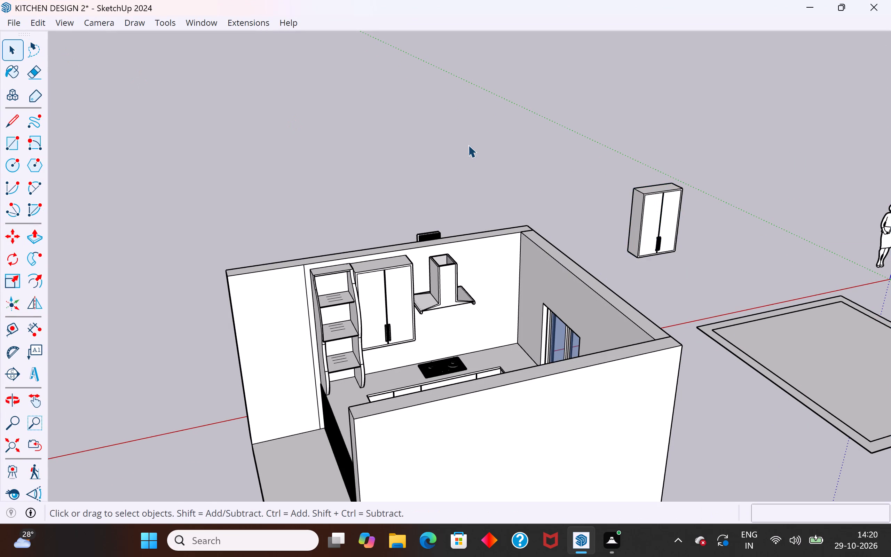
Explode the group of the wall cabinet standing outside the kitchen.
scroll(655, 213, up, 10)
middle_drag(728, 216, 623, 236)
scroll(704, 224, up, 1)
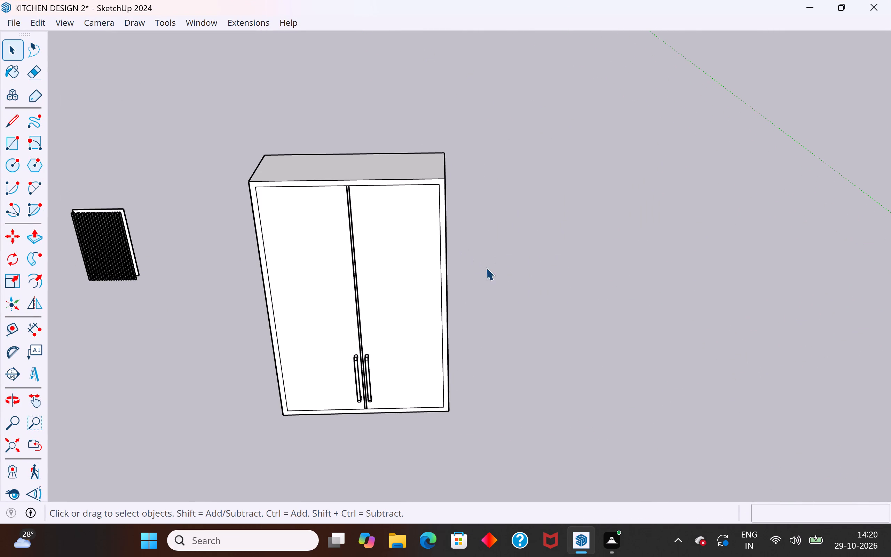
middle_drag(352, 257, 636, 225)
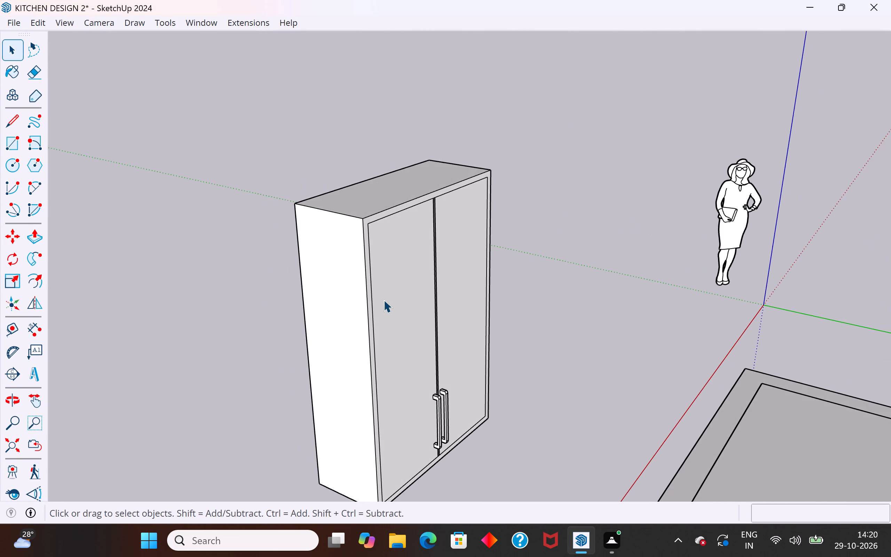
scroll(384, 300, up, 3)
click(384, 300)
right_click(384, 300)
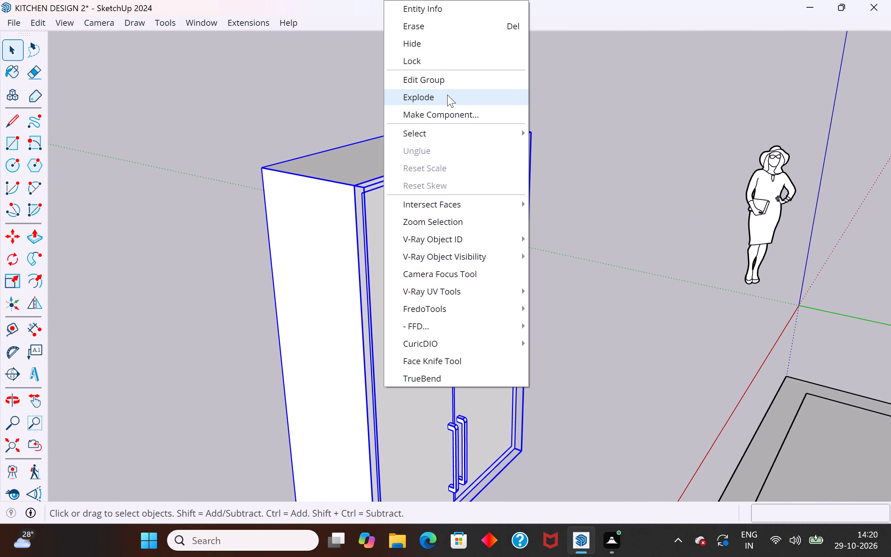
click(446, 95)
click(589, 201)
Inside the cabinet's carcass group, copy the four outer front edges 7/8" back along its depth, and close the group.
scroll(357, 217, up, 3)
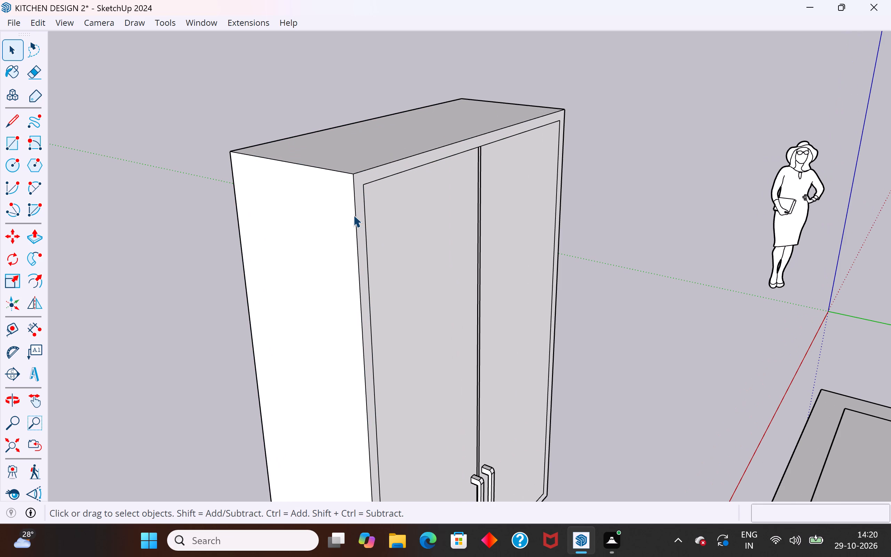
click(354, 214)
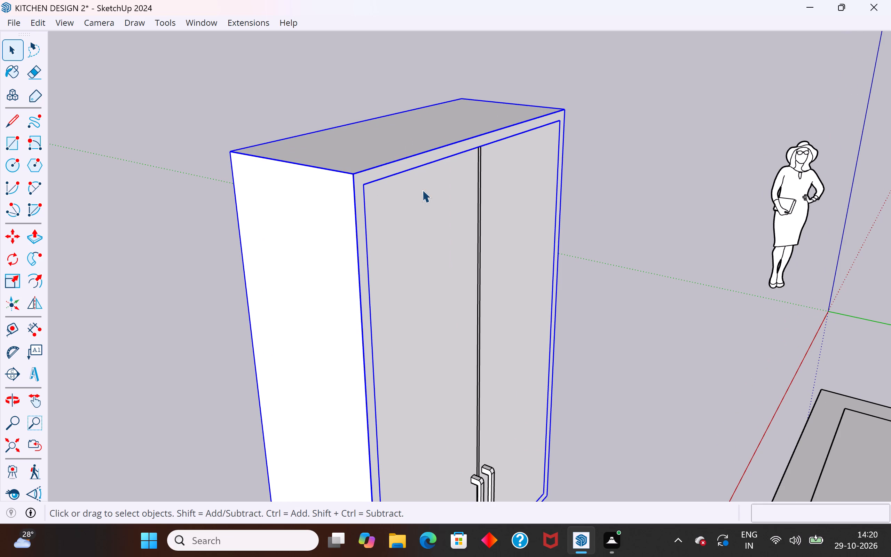
double_click(356, 245)
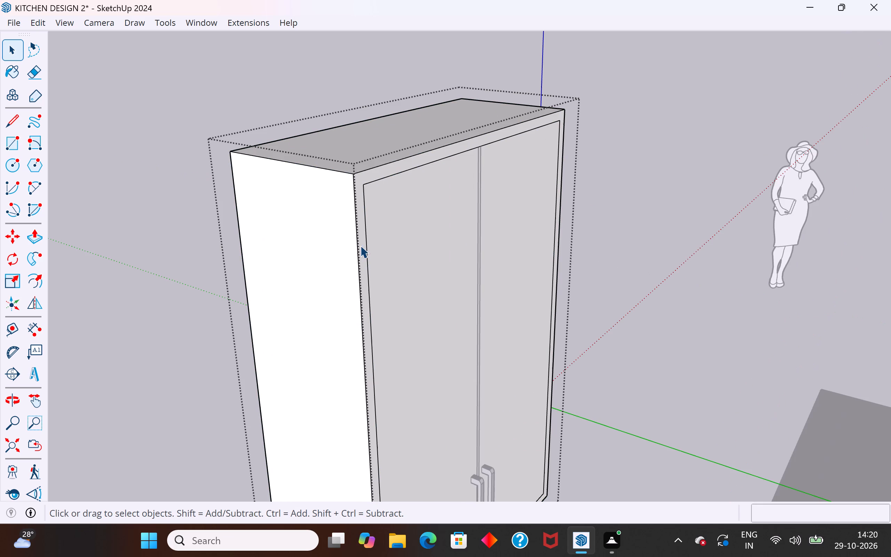
click(357, 248)
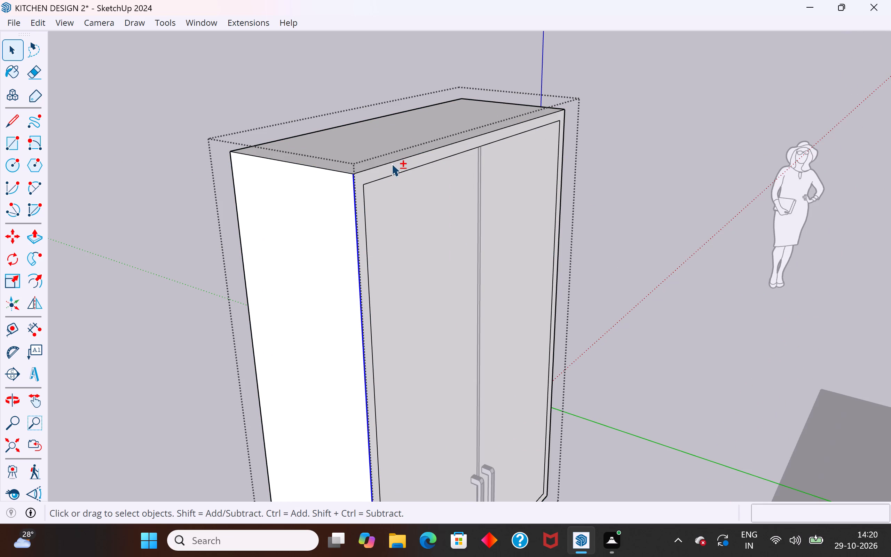
shift+click(395, 162)
middle_drag(553, 212, 189, 227)
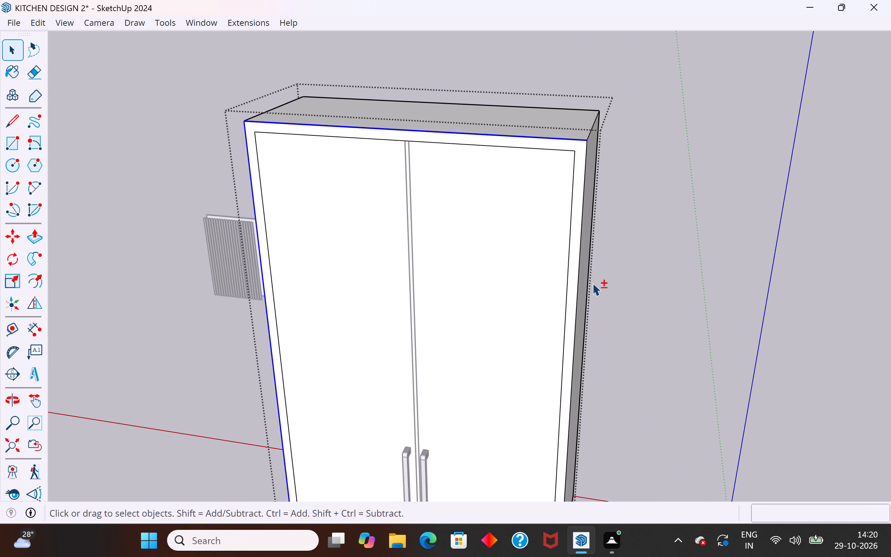
shift+click(577, 278)
scroll(665, 147, down, 10)
middle_drag(588, 301, 605, 271)
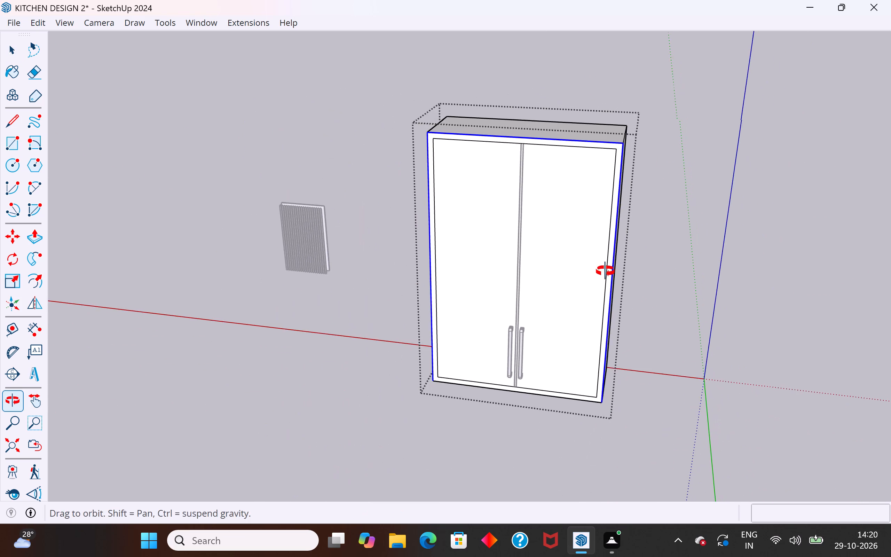
middle_drag(605, 271, 745, 46)
middle_drag(423, 382, 515, 246)
scroll(487, 386, up, 4)
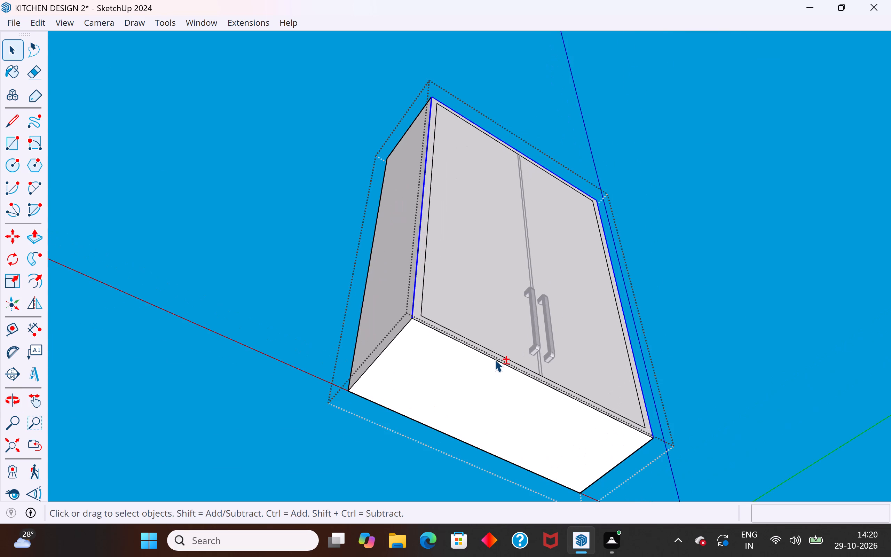
shift+click(495, 359)
middle_drag(684, 212, 671, 505)
scroll(673, 297, down, 4)
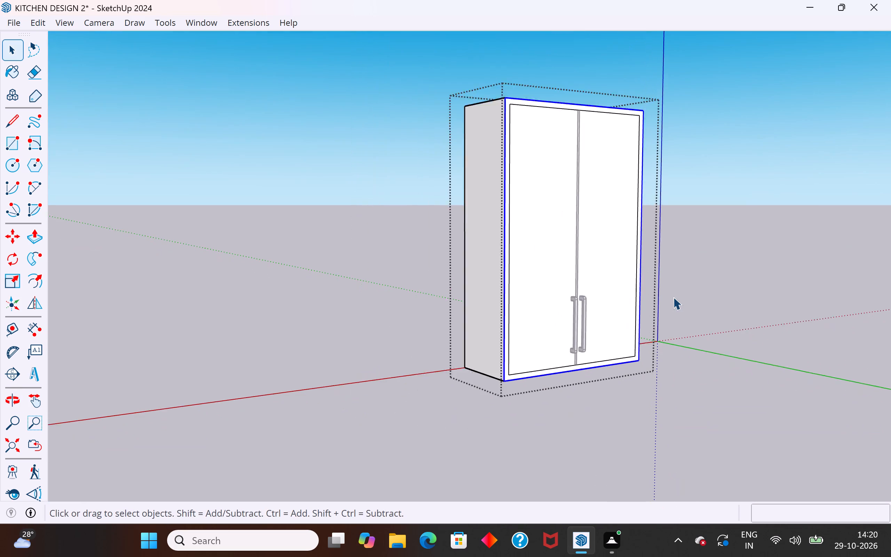
scroll(673, 297, down, 2)
middle_drag(512, 146, 668, 312)
scroll(571, 142, up, 7)
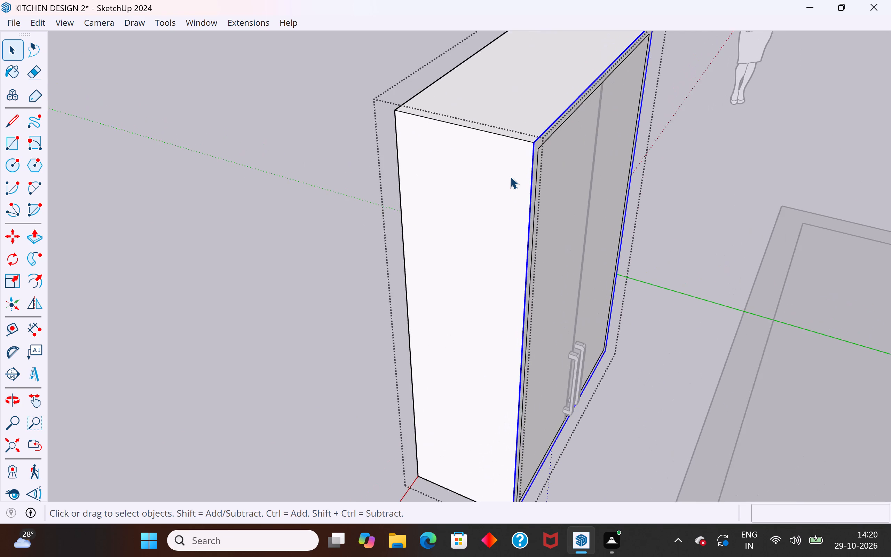
scroll(510, 176, up, 4)
key(m)
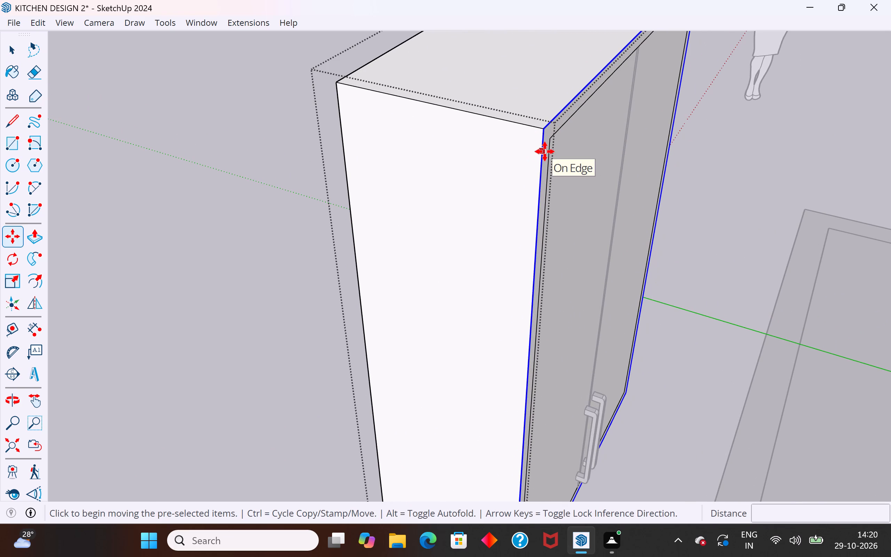
click(543, 151)
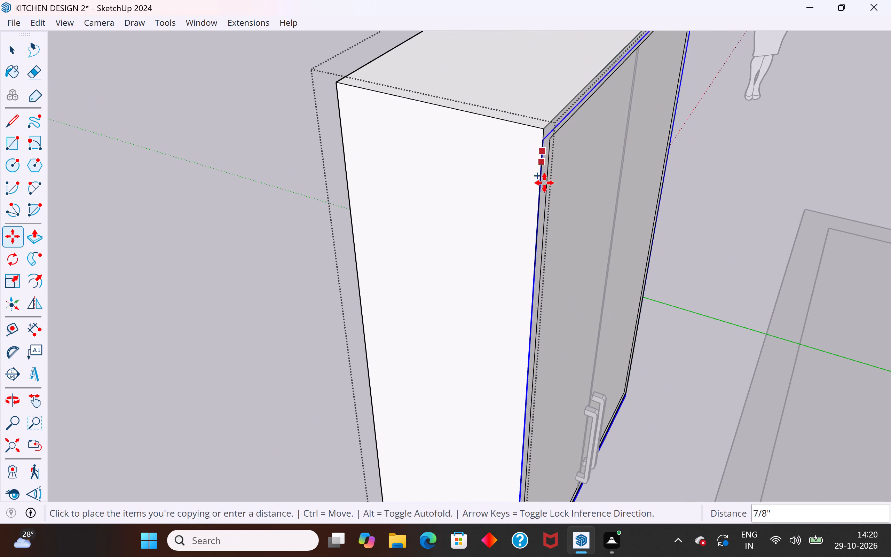
click(528, 146)
click(5, 44)
click(161, 193)
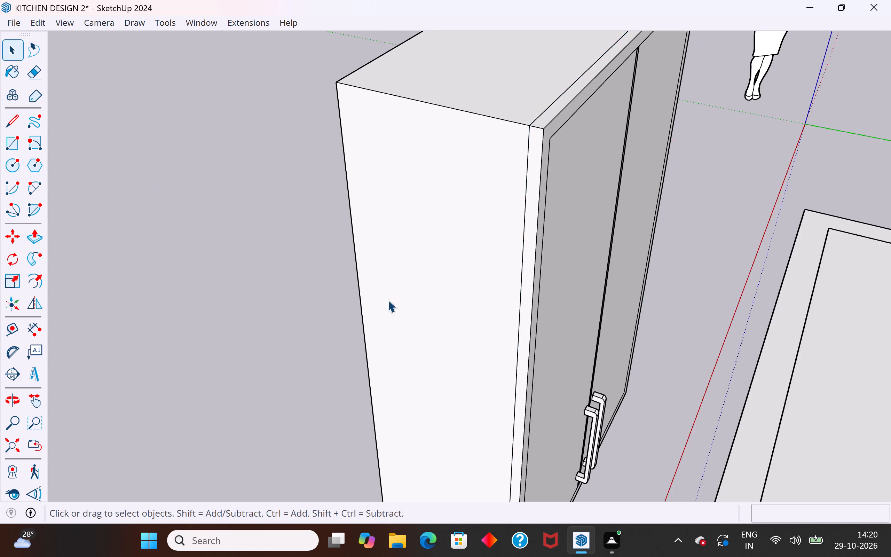
Copy the complete cabinet with its doors and handles about 8' 5" to its side.
scroll(412, 307, down, 5)
middle_drag(489, 341, 80, 288)
middle_drag(419, 281, 274, 253)
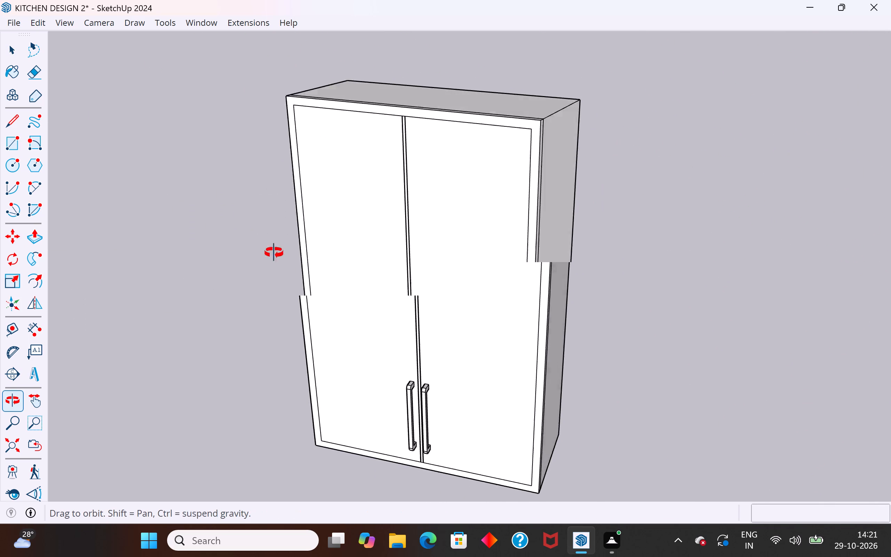
middle_drag(274, 253, 509, 28)
middle_drag(445, 354, 449, 232)
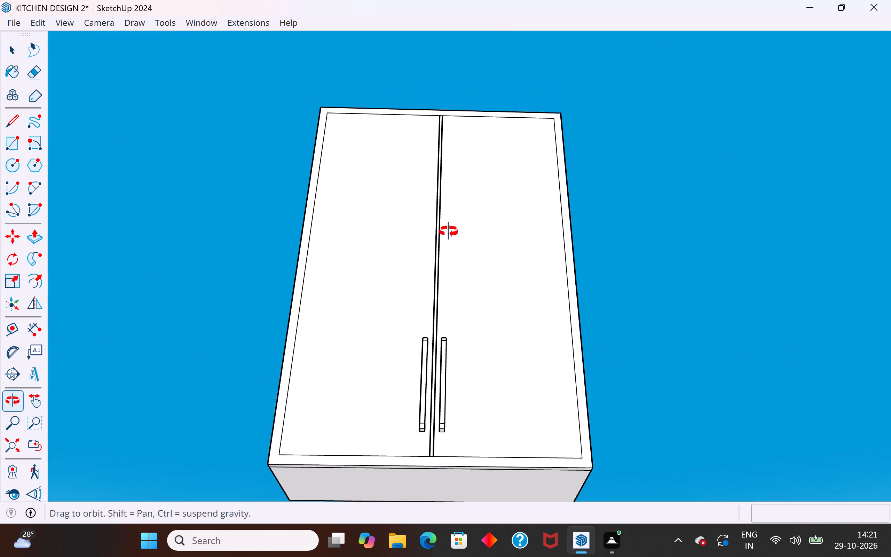
middle_drag(449, 232, 453, 556)
scroll(500, 262, down, 5)
middle_drag(492, 332, 511, 439)
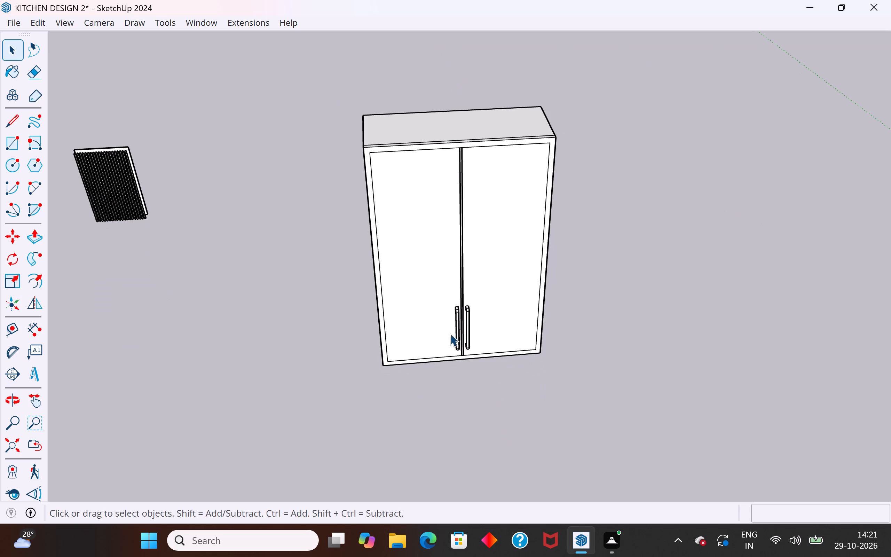
drag(616, 65, 306, 368)
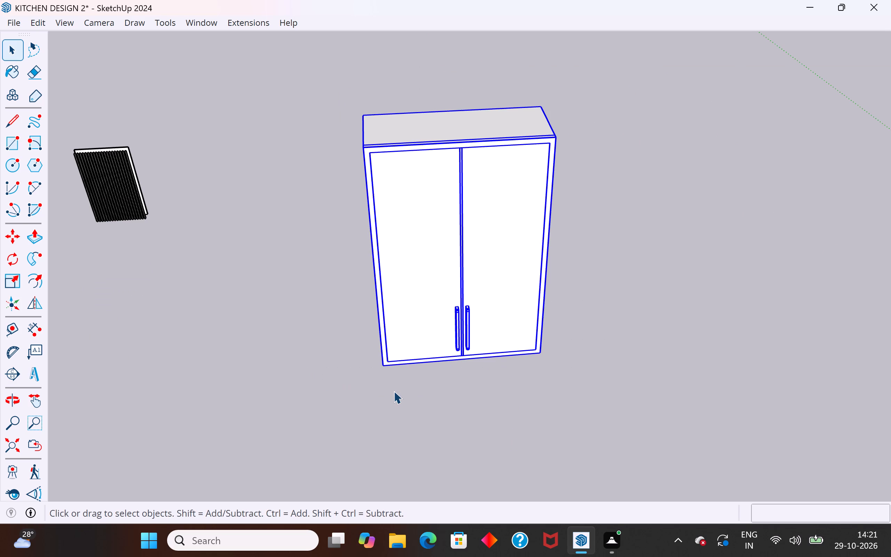
key(m)
ctrl+click(379, 369)
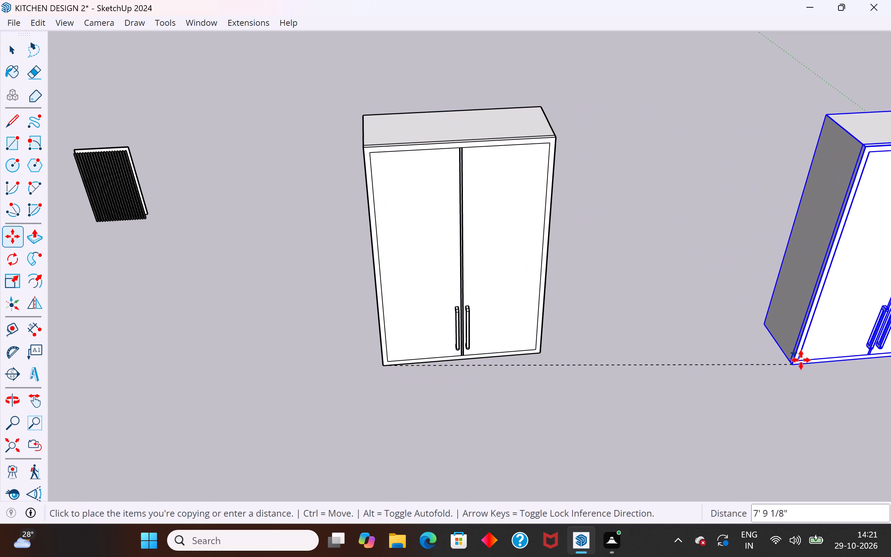
click(809, 331)
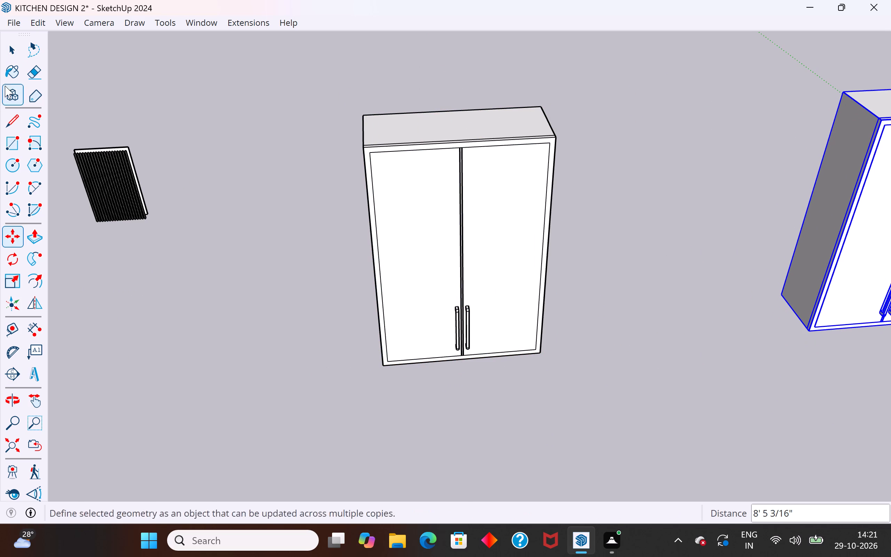
click(13, 56)
click(250, 262)
Delete both door handles from the original cabinet, leaving the copy's handles in place.
scroll(429, 317, up, 4)
middle_drag(442, 314, 571, 252)
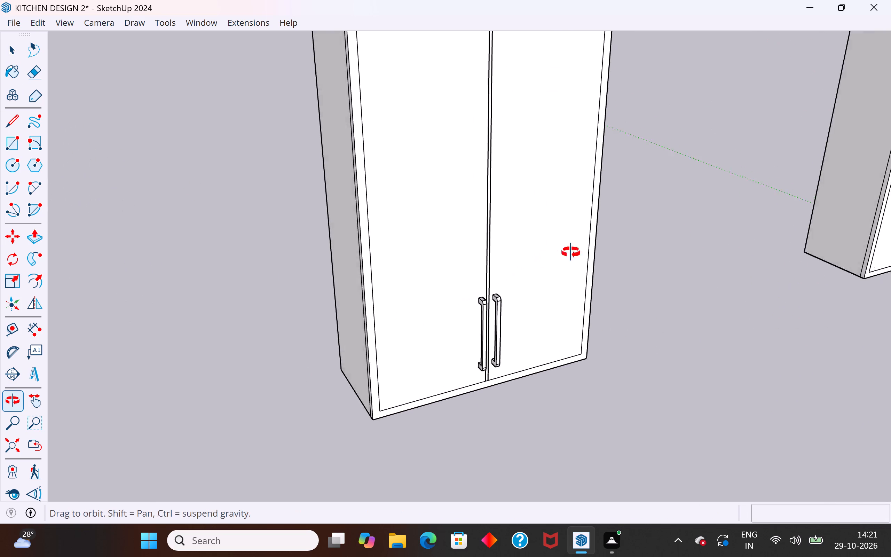
middle_drag(571, 252, 626, 247)
click(497, 332)
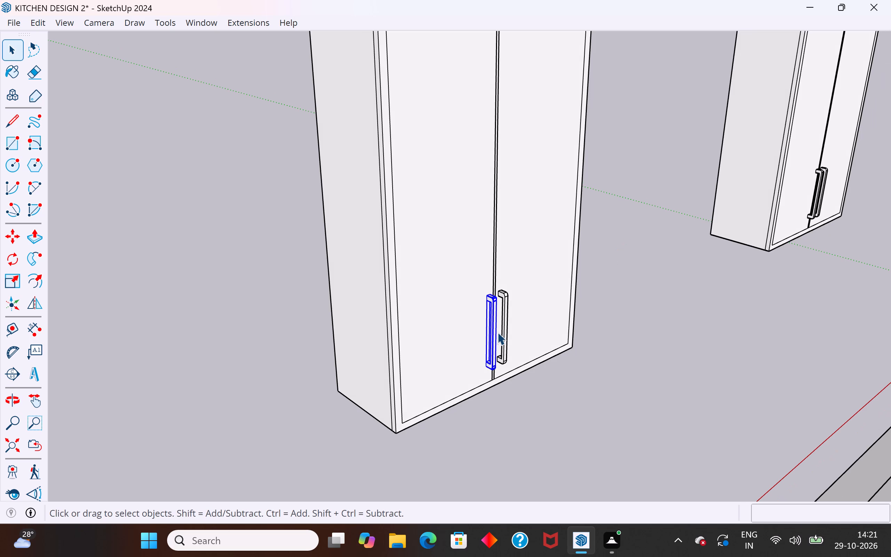
key(Delete)
click(505, 330)
key(Delete)
scroll(503, 347, down, 5)
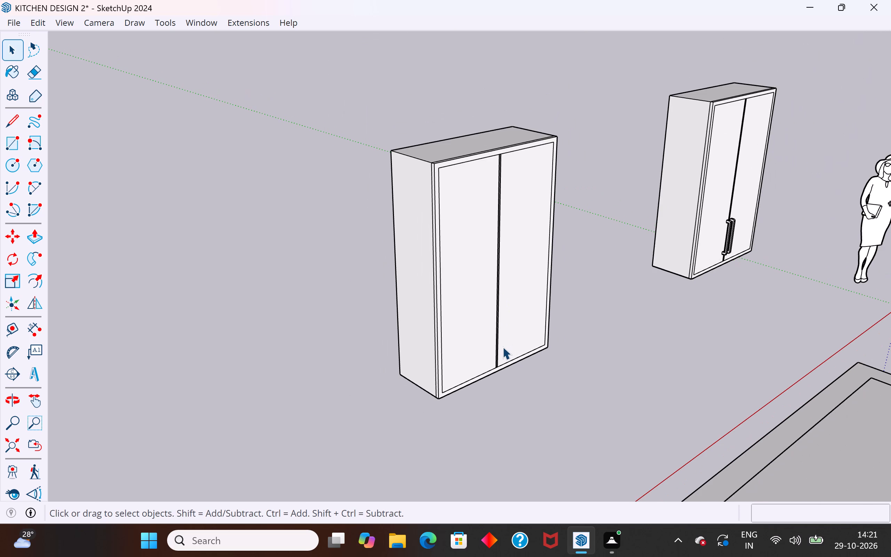
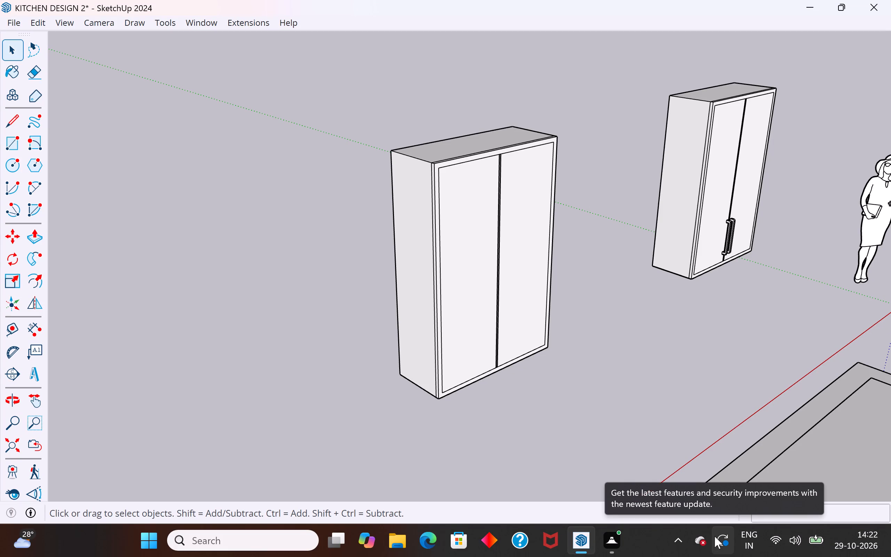
Explode the carcass group of the original cabinet, the one without door handles.
scroll(484, 272, down, 5)
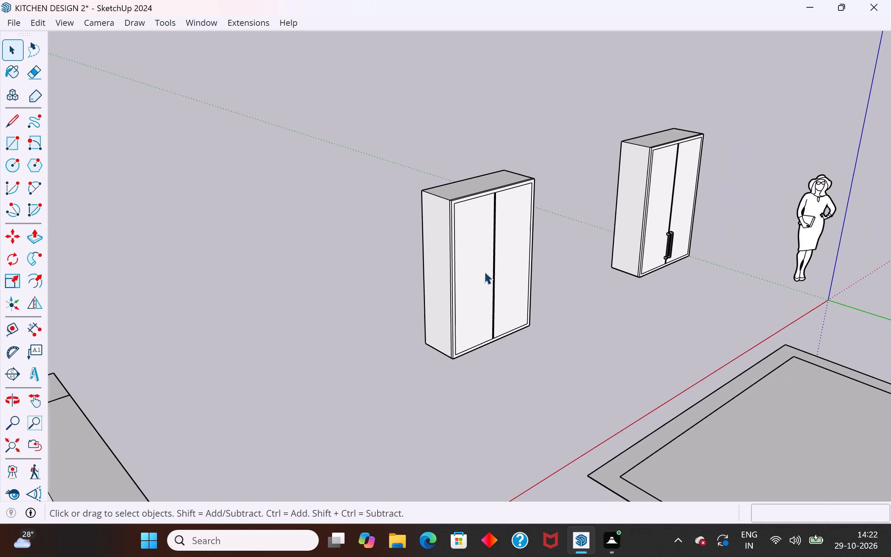
middle_drag(560, 311, 517, 307)
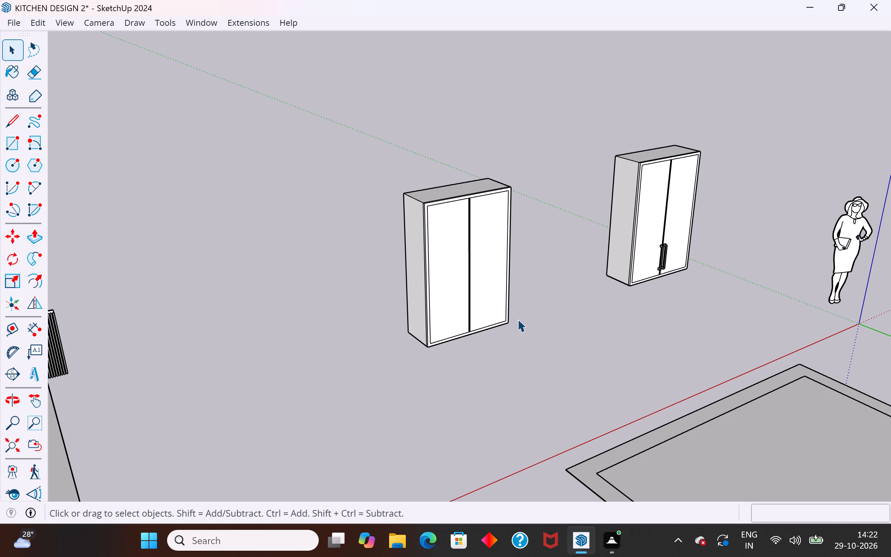
scroll(428, 263, up, 4)
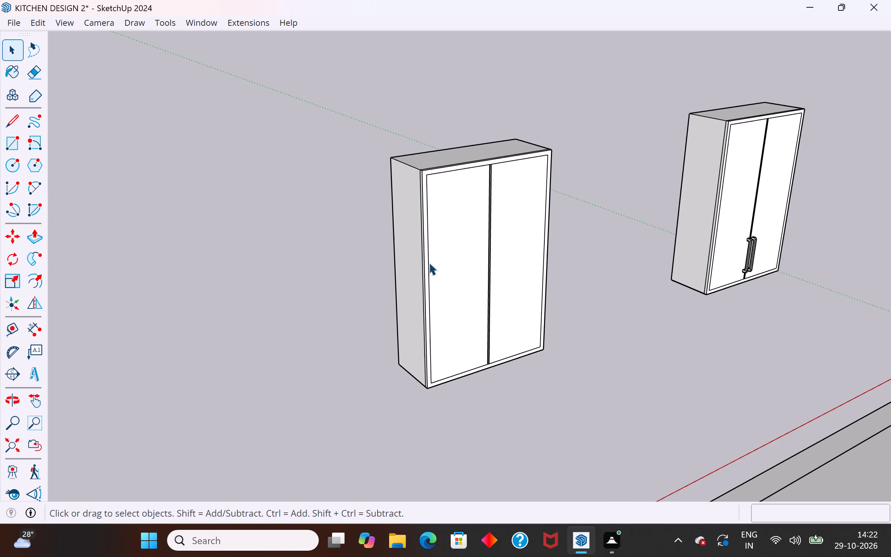
click(472, 205)
right_click(472, 205)
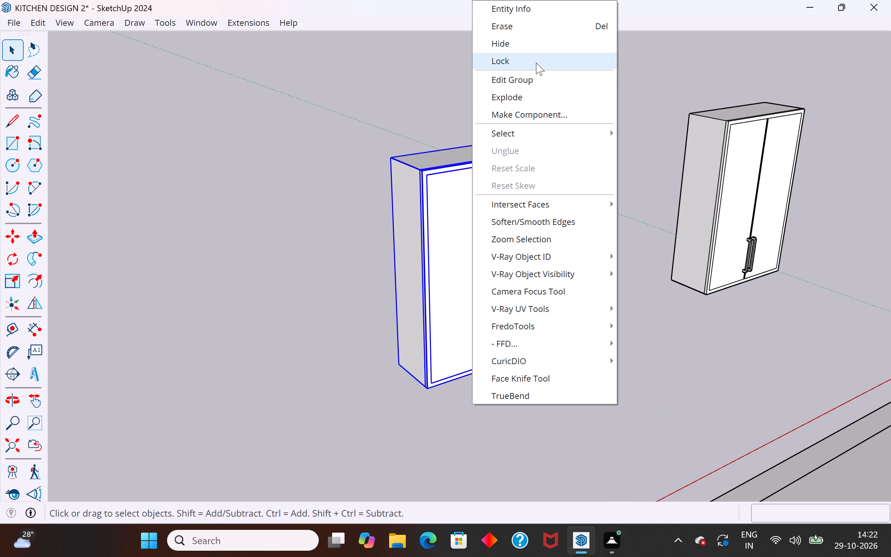
click(518, 106)
click(534, 56)
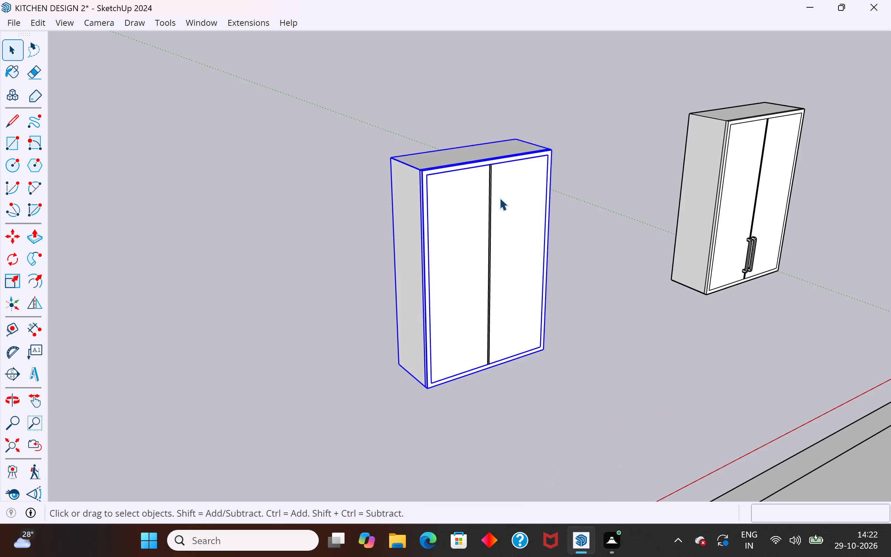
right_click(497, 204)
click(540, 98)
click(579, 248)
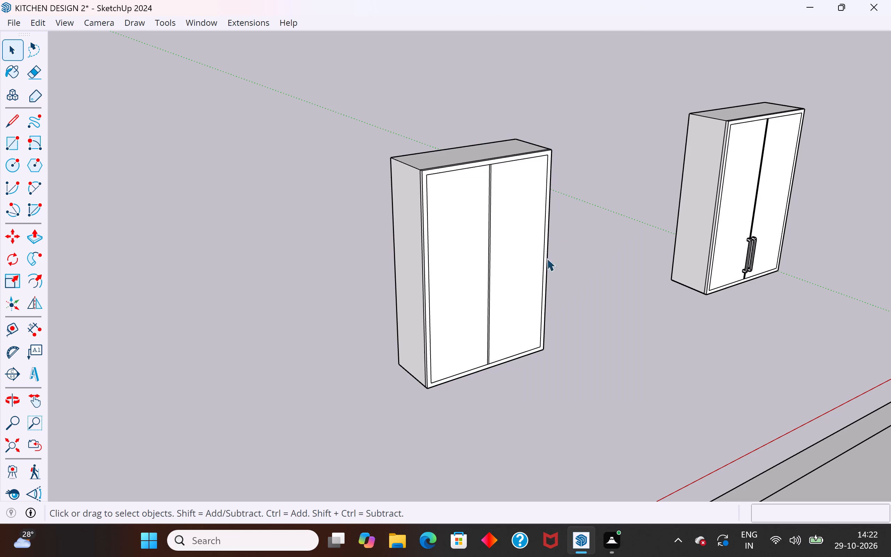
Delete both door faces from the front of the exploded cabinet to open up its interior.
click(512, 230)
middle_drag(587, 284, 409, 220)
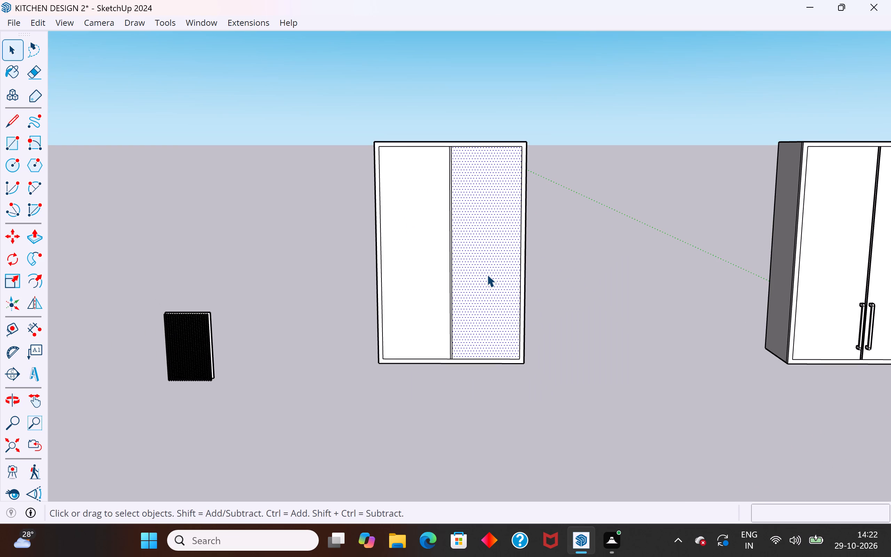
key(Delete)
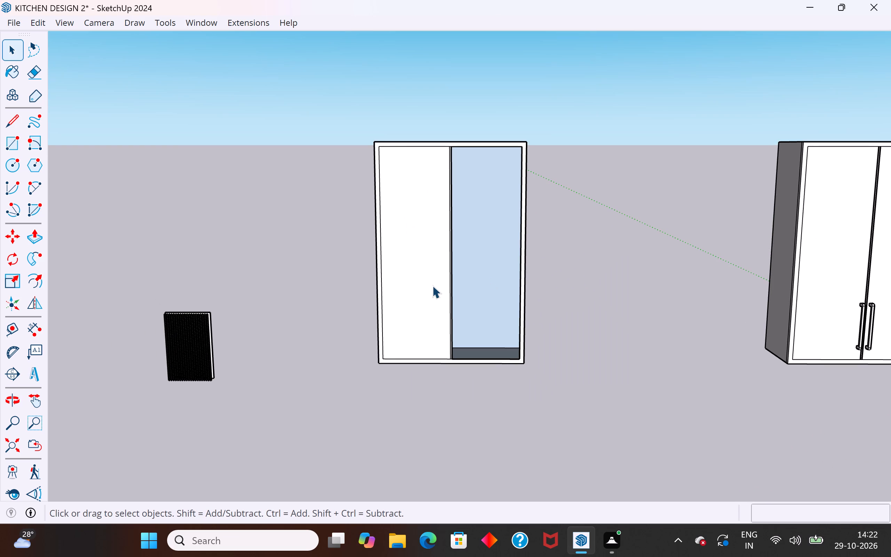
click(429, 285)
key(Delete)
Delete the leftover vertical centre pieces between the two door openings of the cabinet.
middle_drag(448, 294, 621, 371)
scroll(612, 374, up, 1)
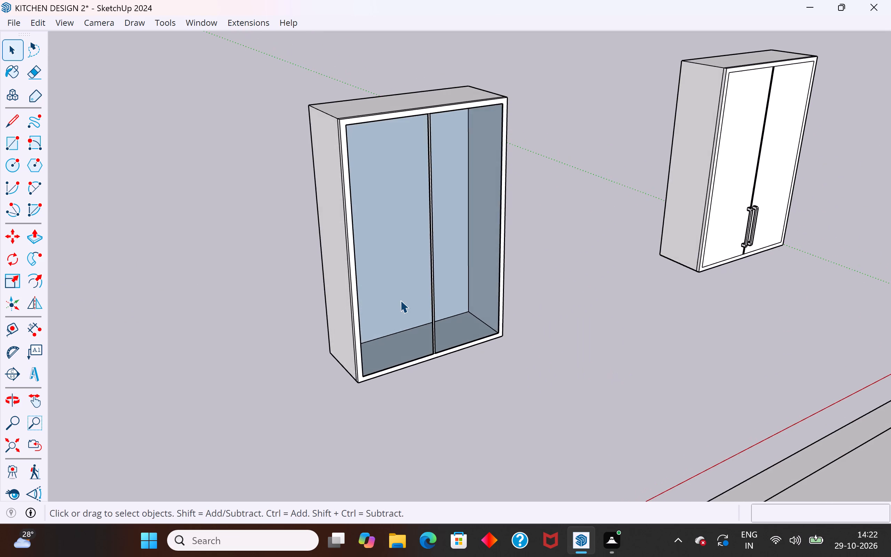
scroll(397, 298, up, 6)
click(458, 359)
key(Delete)
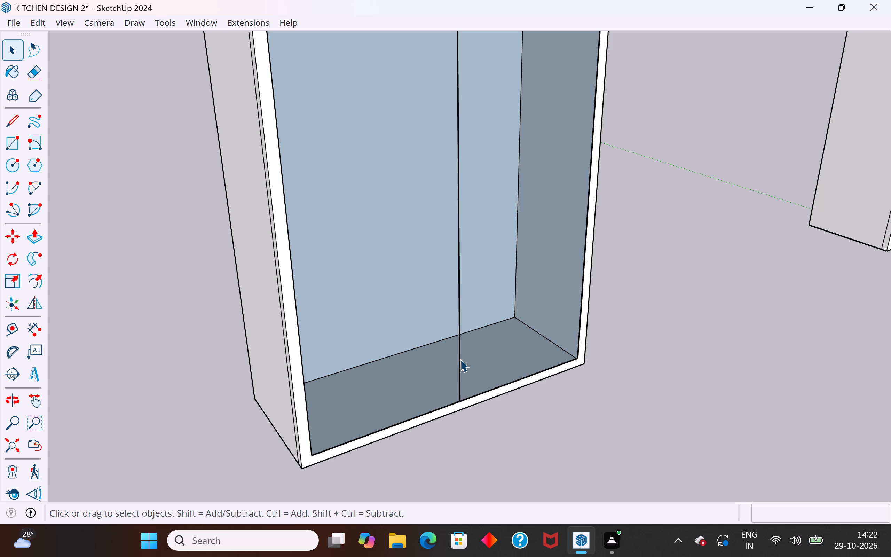
click(460, 359)
key(Delete)
Copy the back panel's top inner edge down to its bottom edge and divide the distance by 3 into equal shelf bays.
middle_drag(566, 407, 517, 393)
click(427, 253)
scroll(519, 374, down, 3)
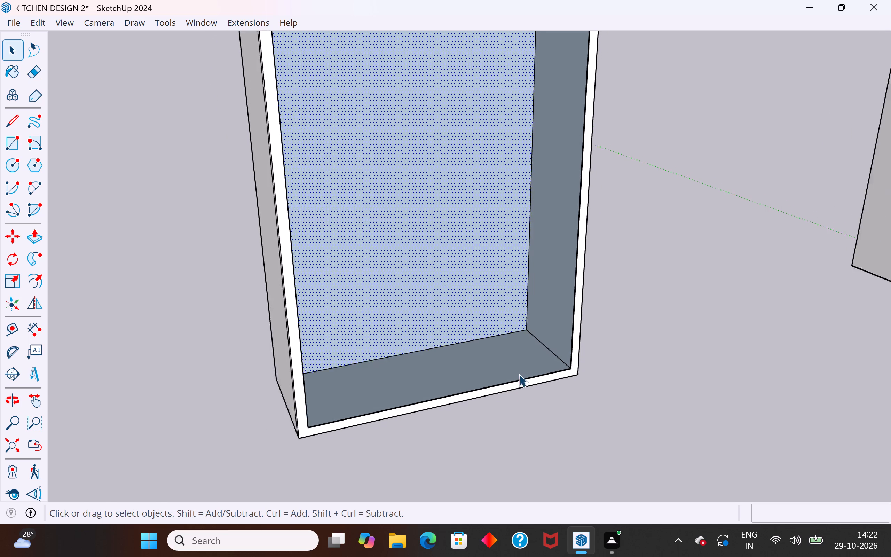
scroll(519, 374, down, 8)
middle_drag(490, 333, 393, 270)
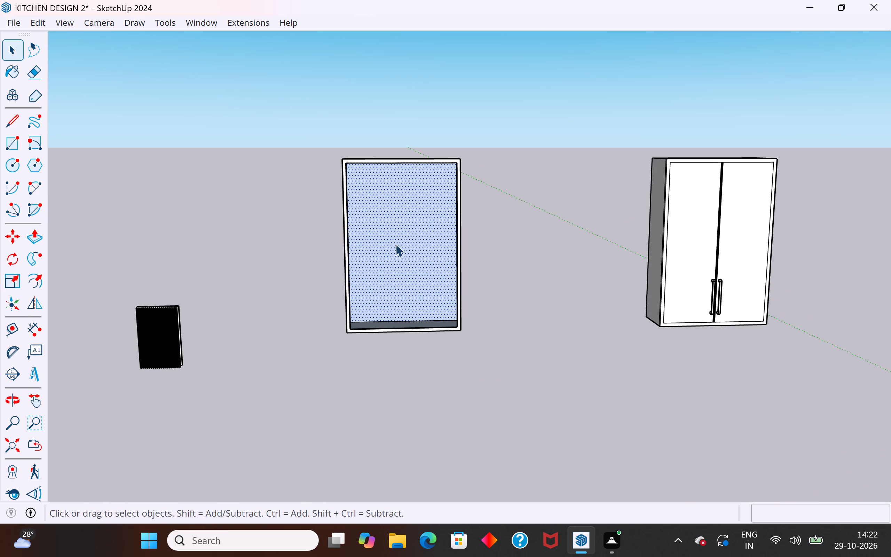
scroll(402, 197, up, 4)
middle_drag(405, 164, 364, 109)
scroll(378, 168, up, 4)
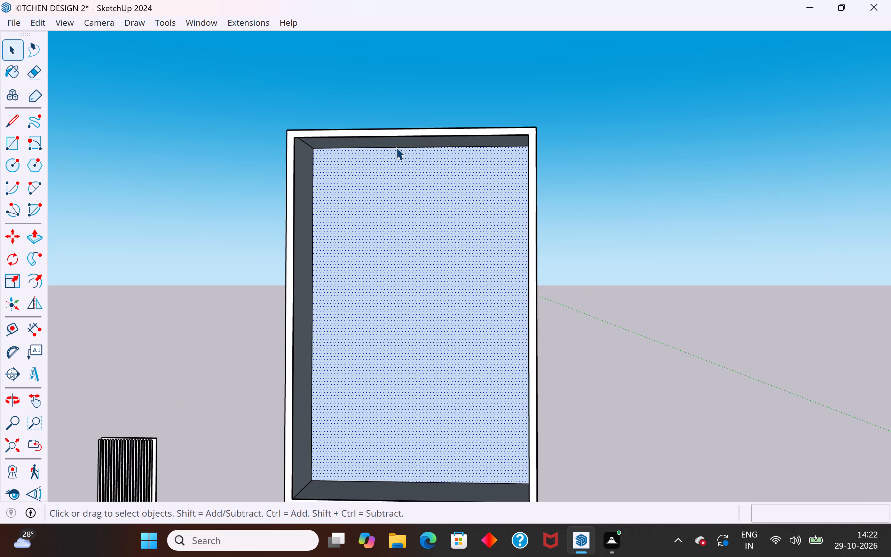
click(406, 147)
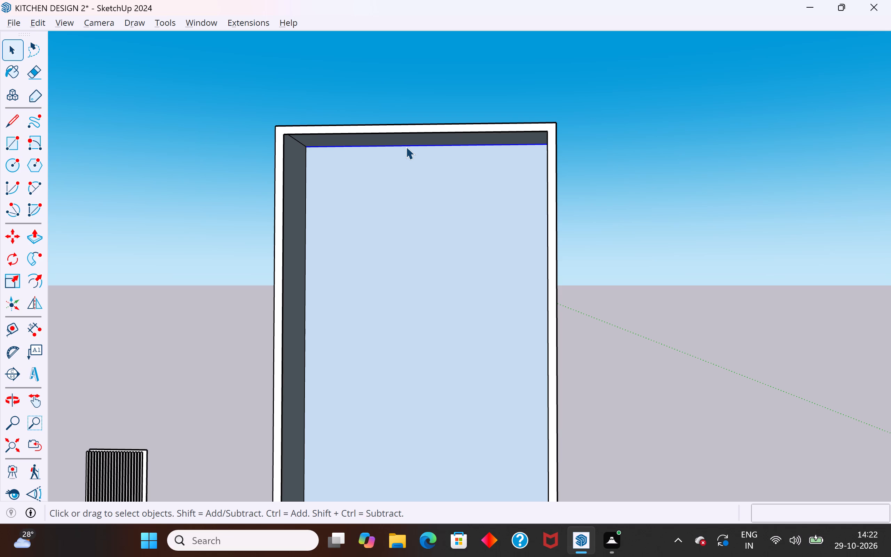
scroll(406, 147, down, 3)
middle_drag(432, 174, 386, 200)
key(m)
scroll(326, 194, up, 1)
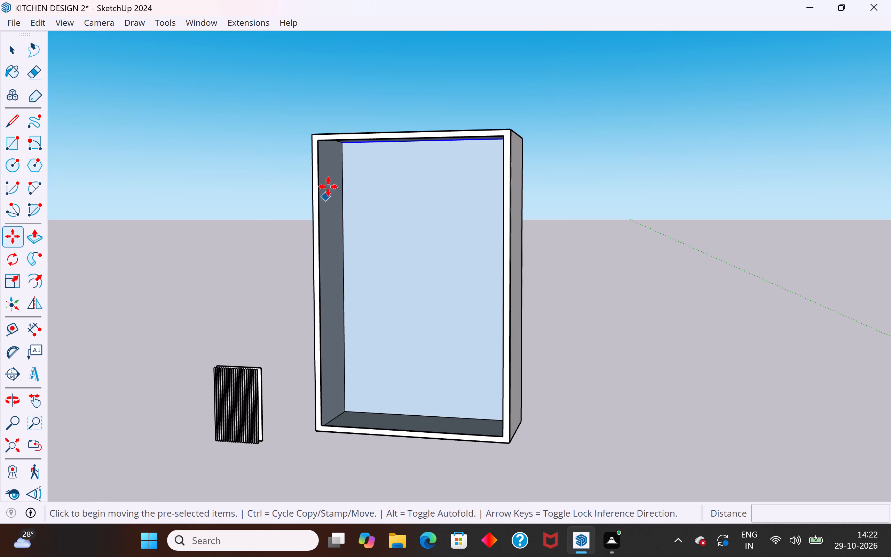
scroll(328, 187, up, 4)
ctrl+click(353, 124)
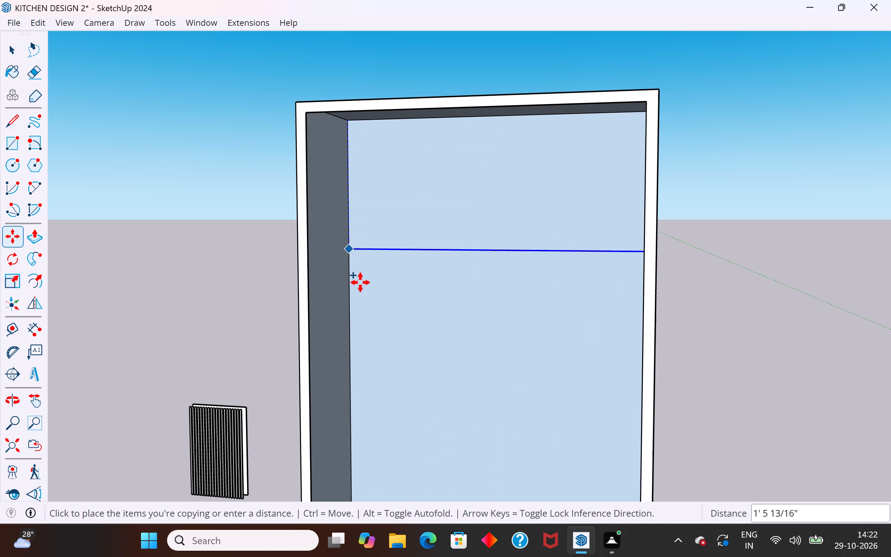
scroll(360, 284, down, 9)
click(361, 402)
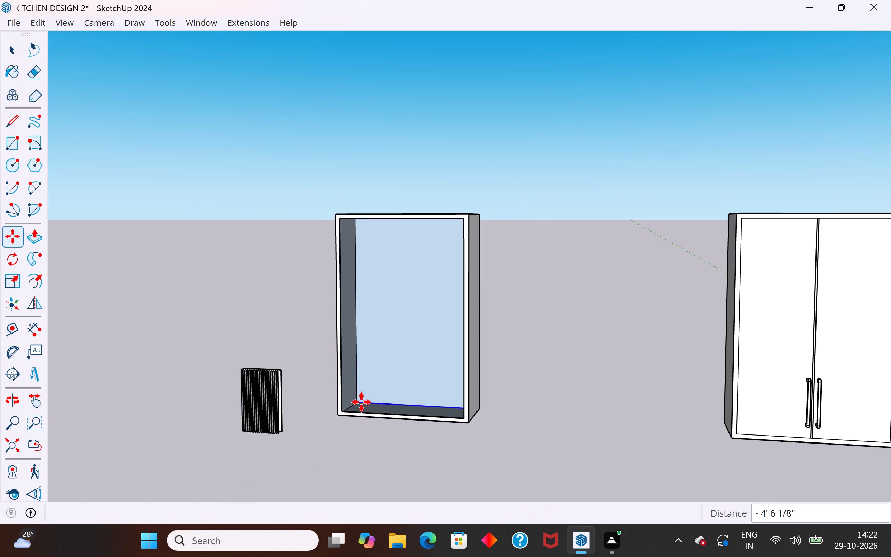
text(3/)
key(Return)
scroll(410, 337, up, 1)
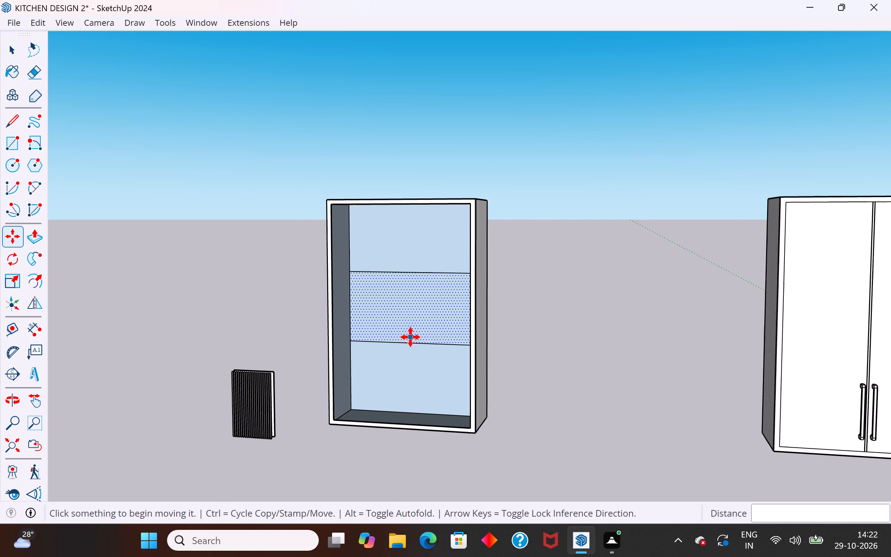
scroll(410, 337, up, 1)
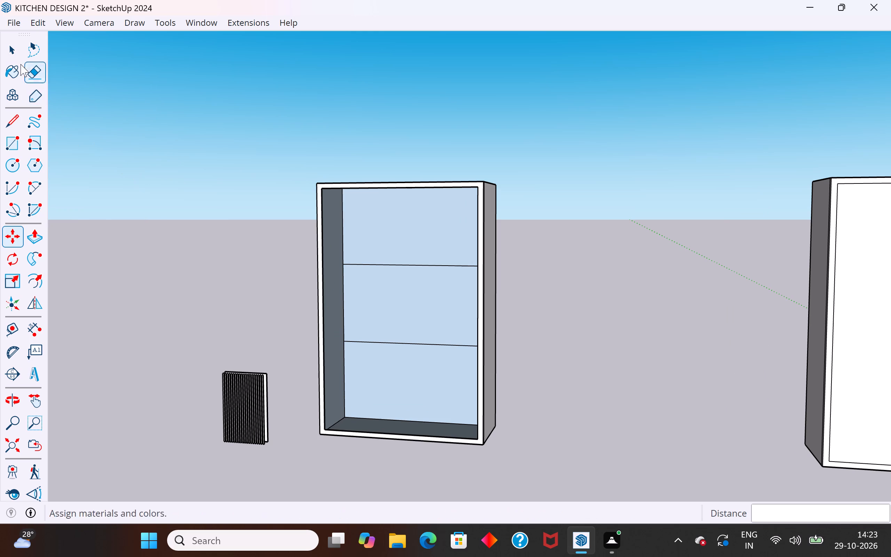
Copy the three segments of the back panel's vertical side edge about 1' 6 1/2" across to the middle of the panel.
click(16, 52)
click(231, 249)
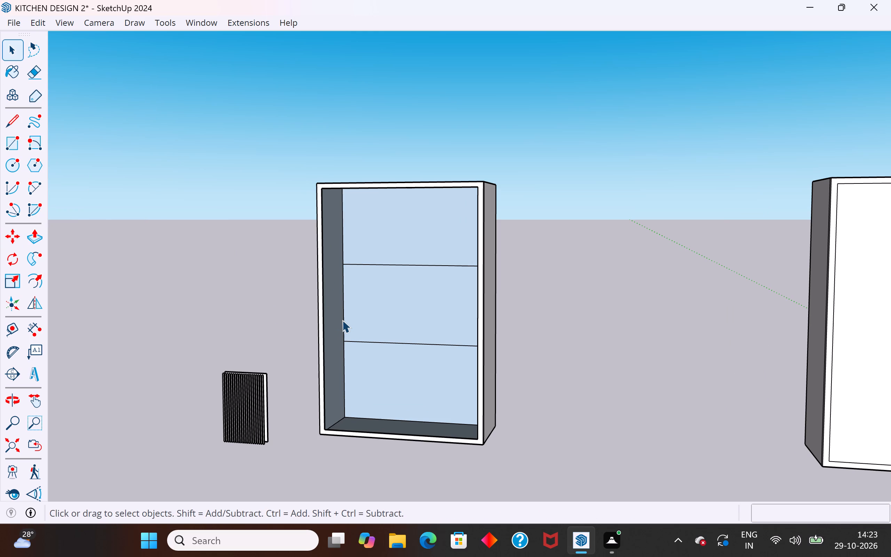
click(344, 318)
shift+click(342, 236)
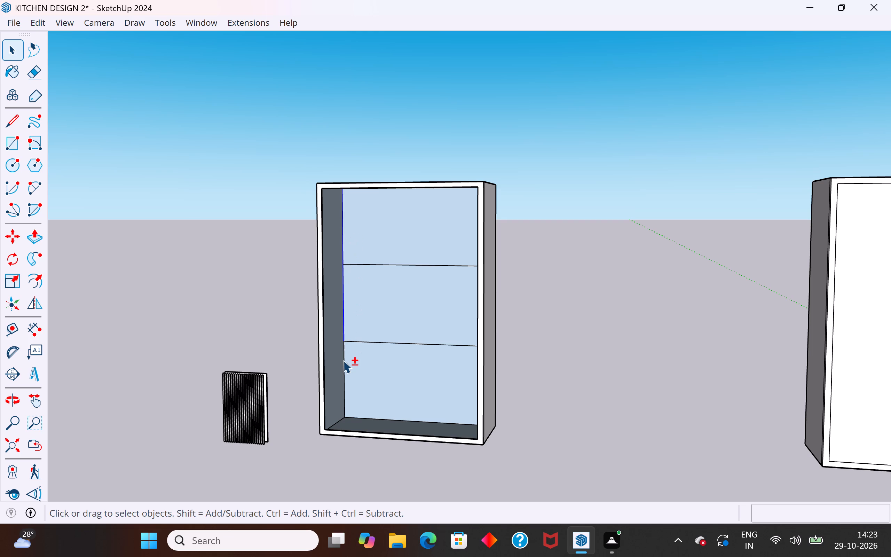
shift+click(344, 362)
key(m)
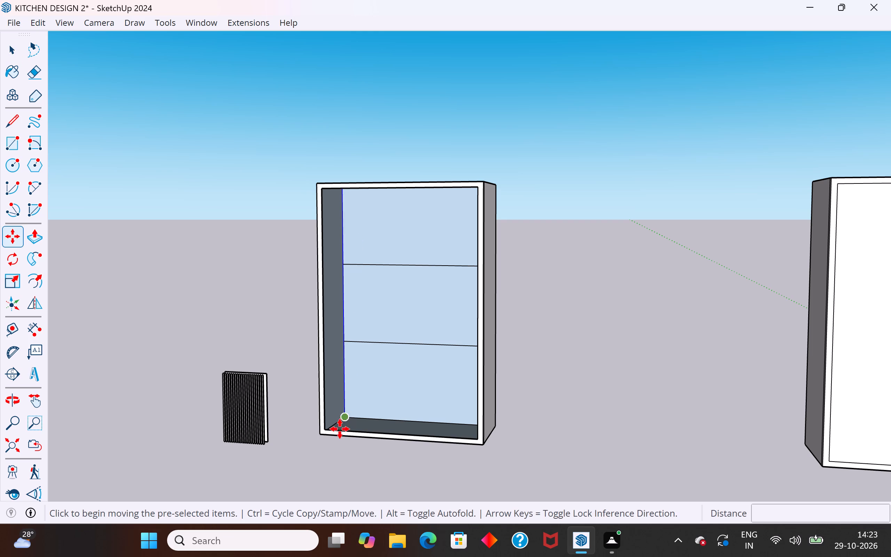
ctrl+click(347, 419)
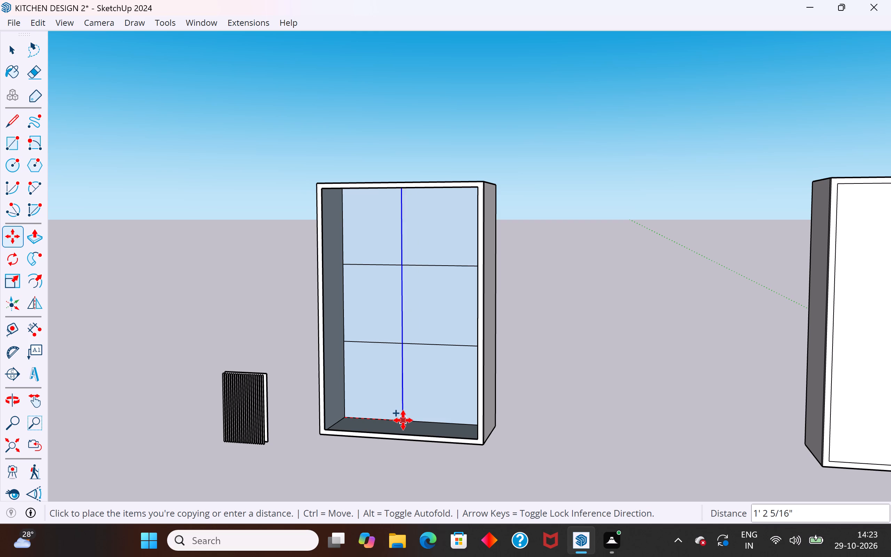
scroll(410, 421, up, 17)
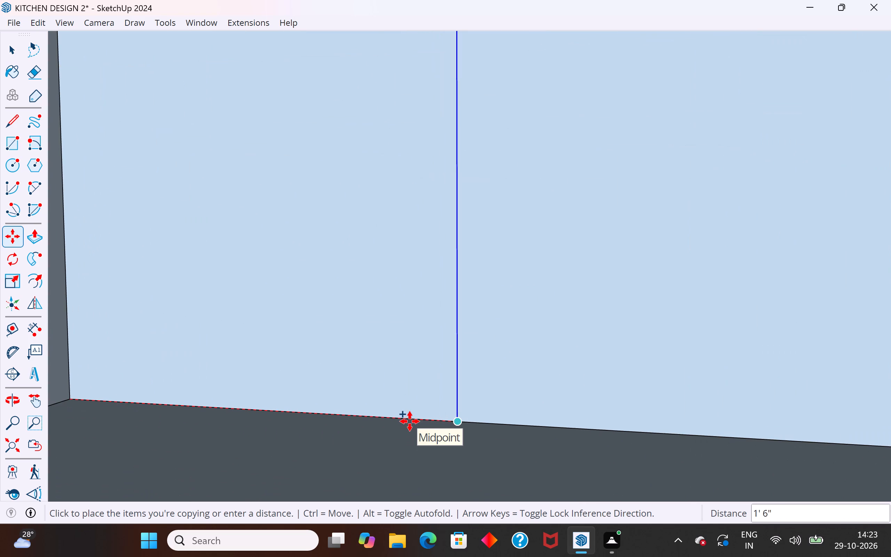
click(463, 424)
scroll(434, 430, down, 19)
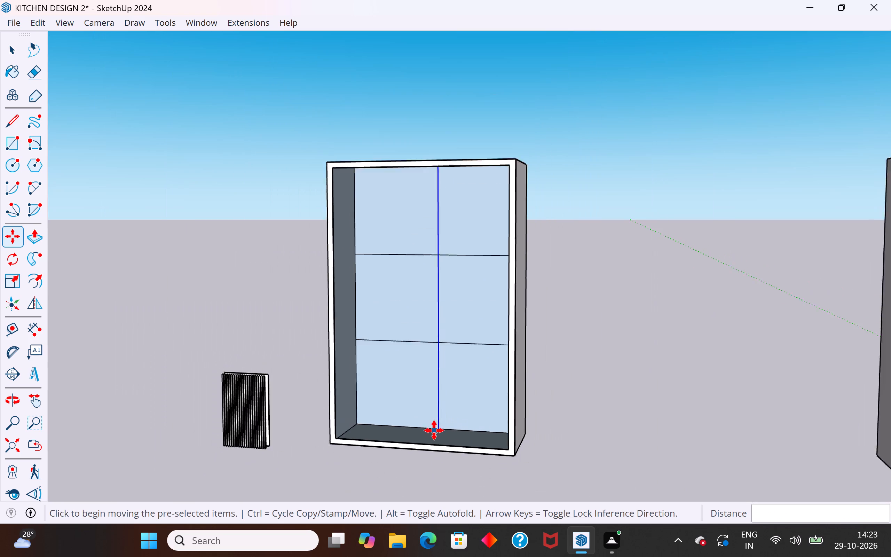
click(17, 51)
click(188, 190)
Copy all three segments of the back panel's vertical centre line 0.2" sideways along the bottom edge.
middle_drag(384, 313, 459, 336)
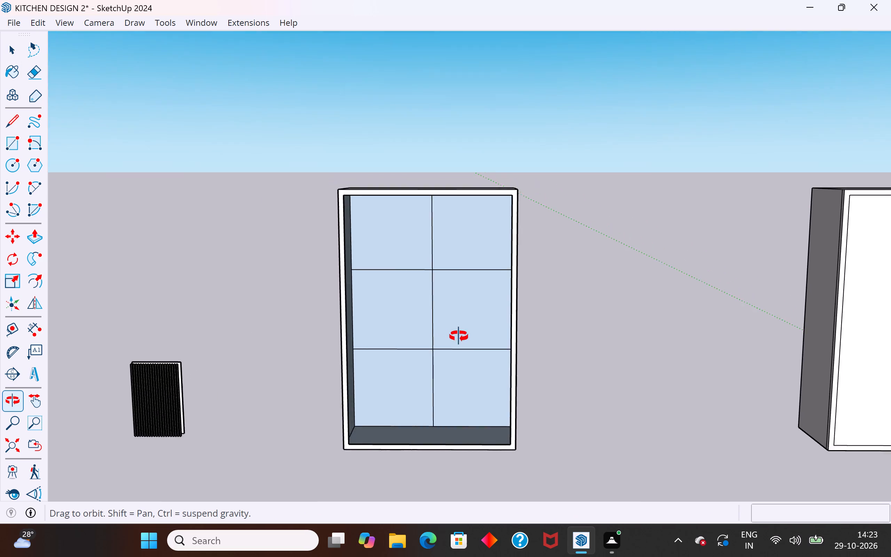
middle_drag(459, 336, 487, 343)
scroll(472, 342, up, 3)
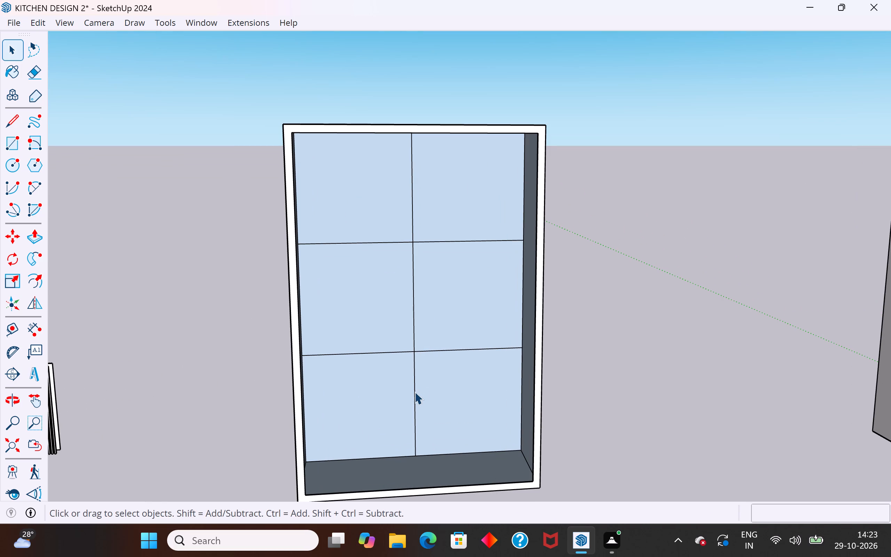
click(413, 391)
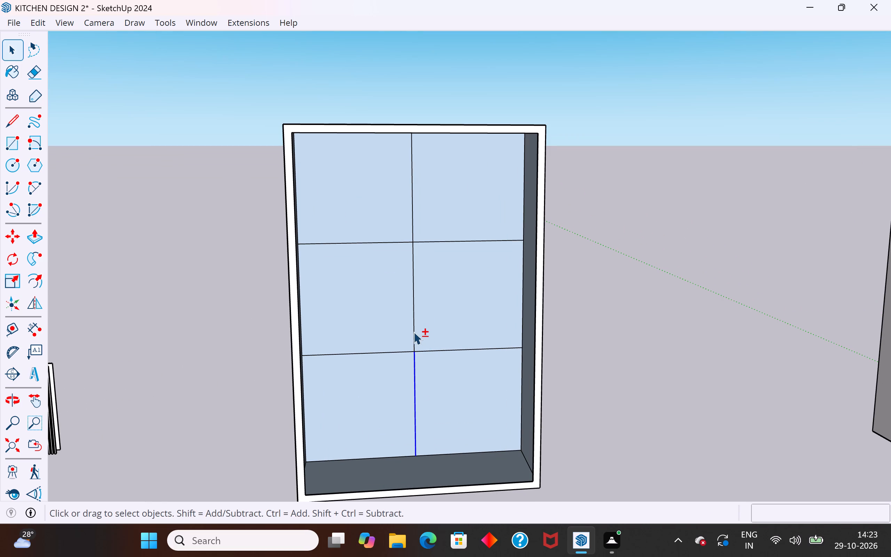
shift+click(413, 332)
shift+click(411, 221)
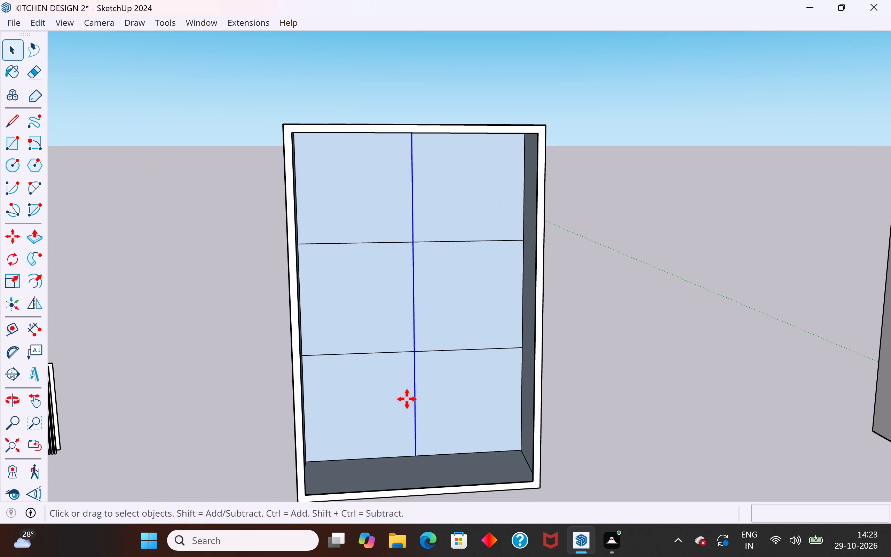
key(m)
ctrl+click(414, 457)
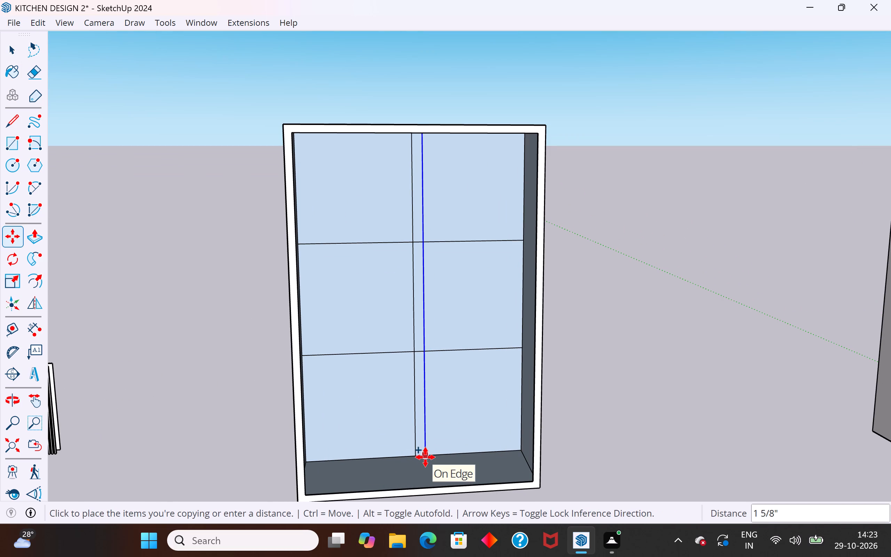
text(0.5)
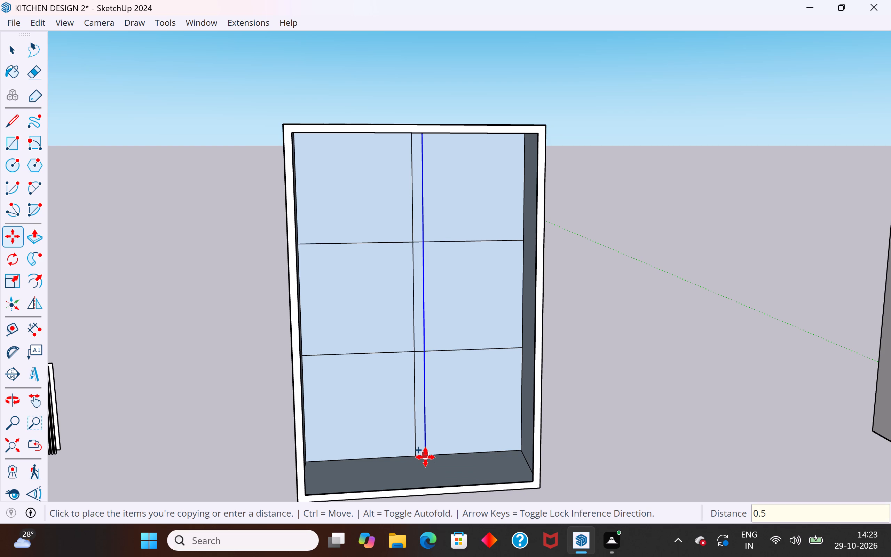
key(BackSpace)
key(2)
key(shift+quotedbl)
key(Return)
scroll(425, 457, up, 6)
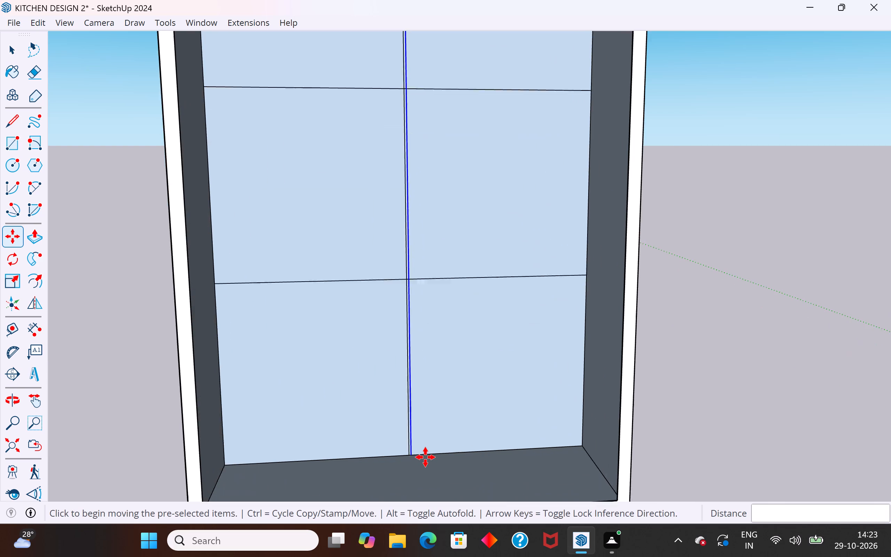
Copy all three segments of the back panel's original vertical centre line 0.2" to the side opposite the first copy.
scroll(378, 406, up, 6)
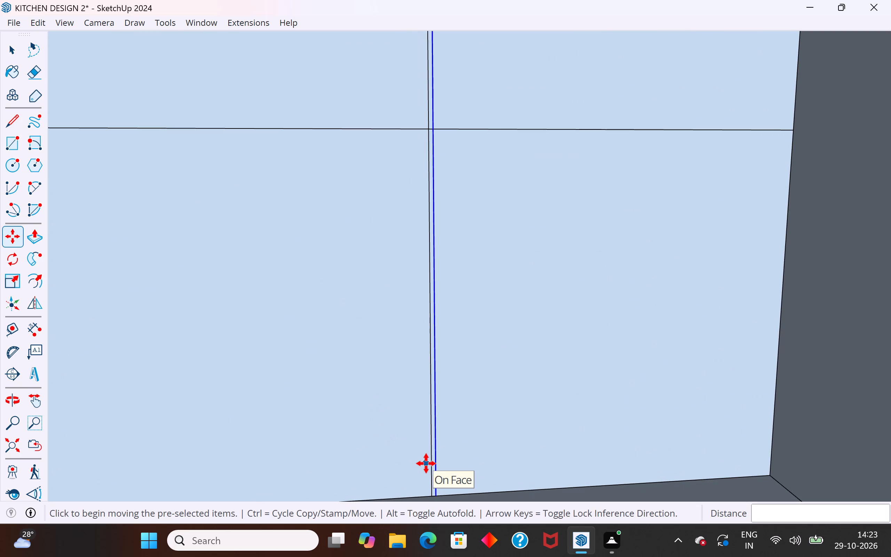
scroll(426, 463, down, 4)
scroll(427, 461, up, 3)
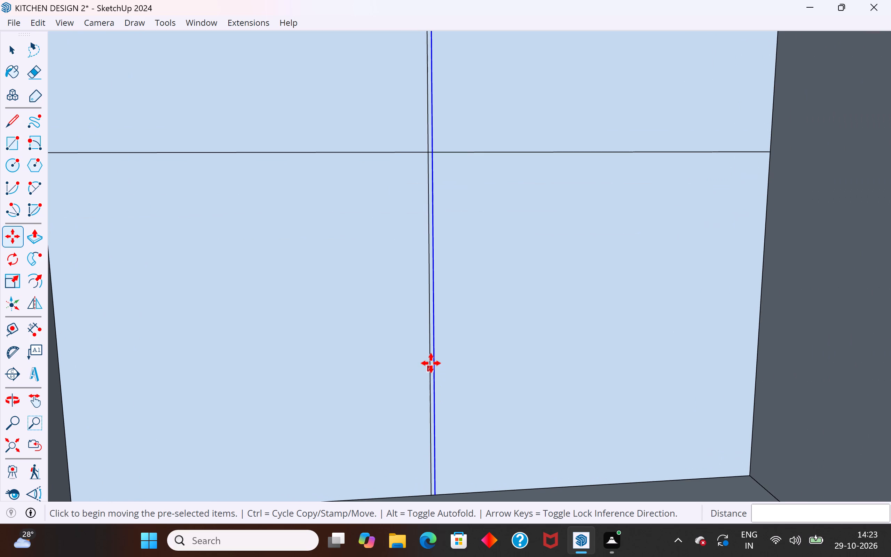
scroll(431, 363, up, 3)
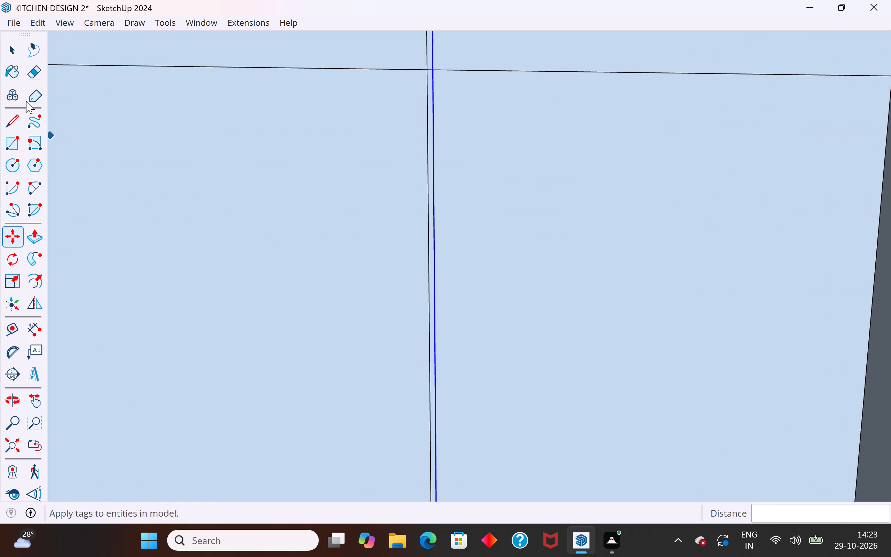
click(17, 56)
scroll(415, 207, down, 10)
click(742, 293)
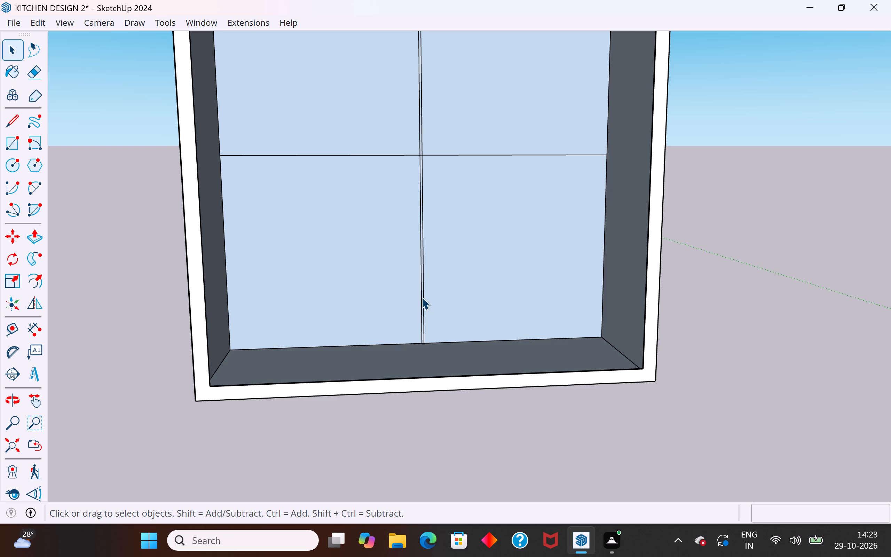
scroll(415, 297, up, 10)
click(413, 329)
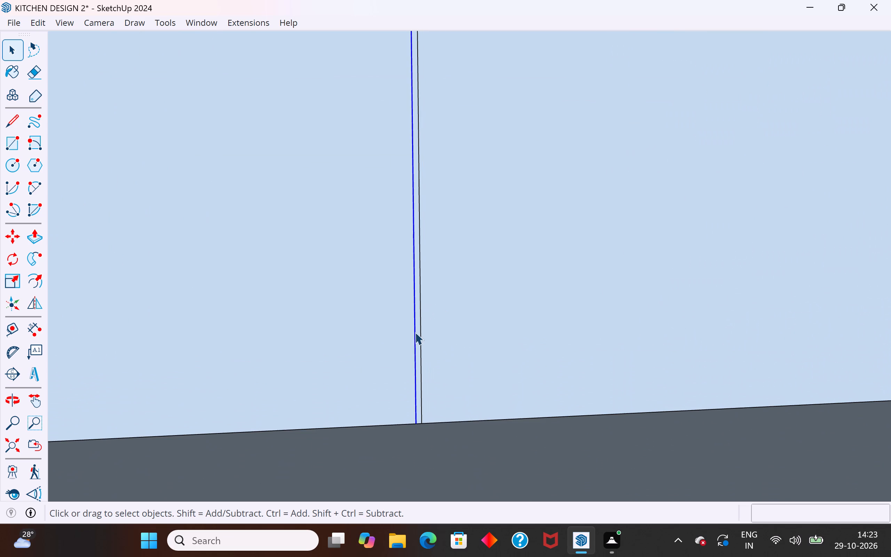
scroll(432, 421, down, 12)
scroll(437, 181, up, 4)
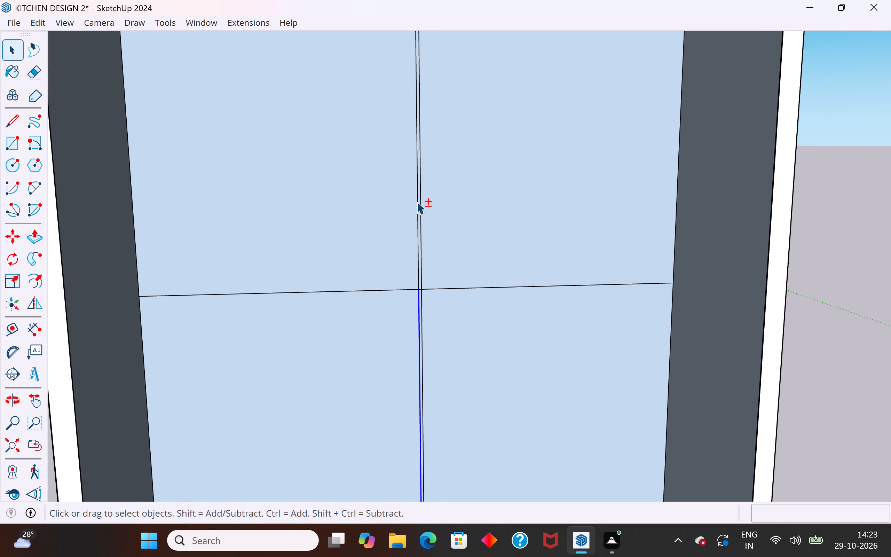
shift+click(417, 202)
scroll(454, 435, down, 6)
scroll(441, 158, up, 4)
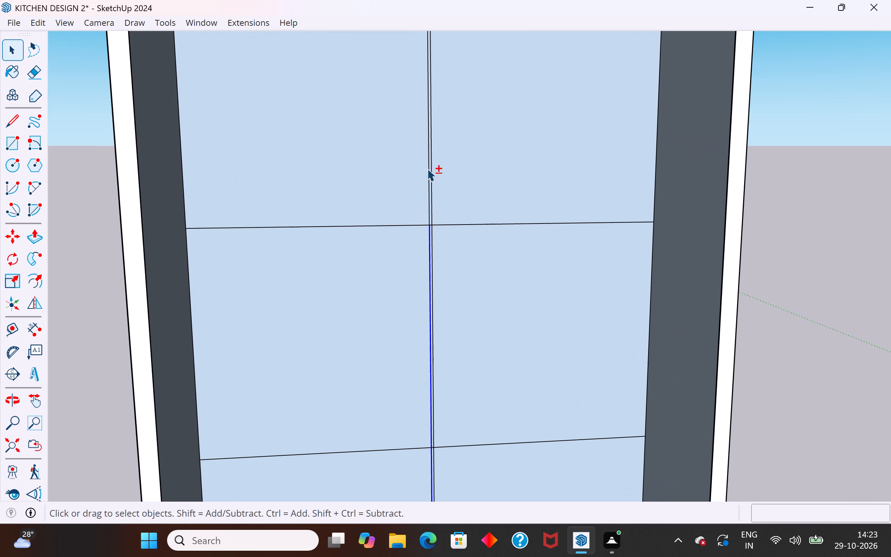
shift+click(429, 174)
scroll(429, 174, down, 7)
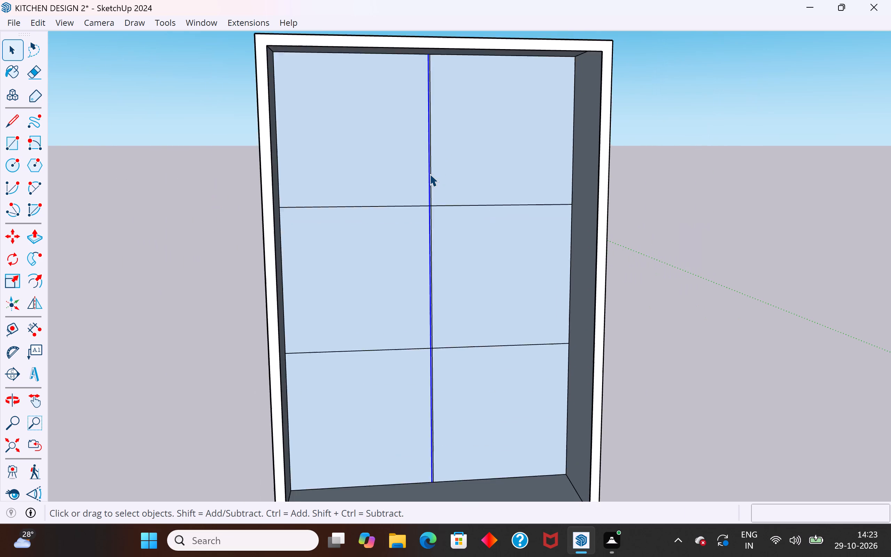
scroll(429, 174, down, 4)
scroll(427, 346, up, 19)
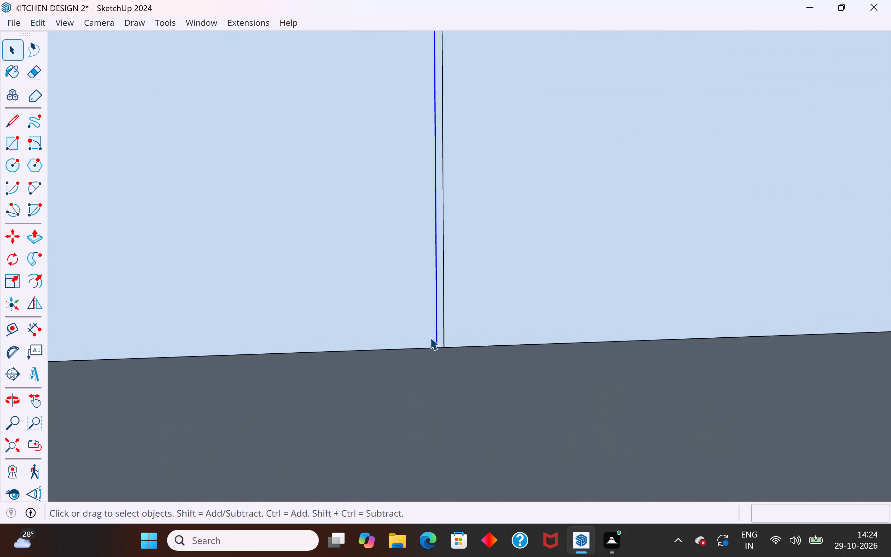
scroll(430, 337, up, 2)
key(m)
ctrl+click(439, 355)
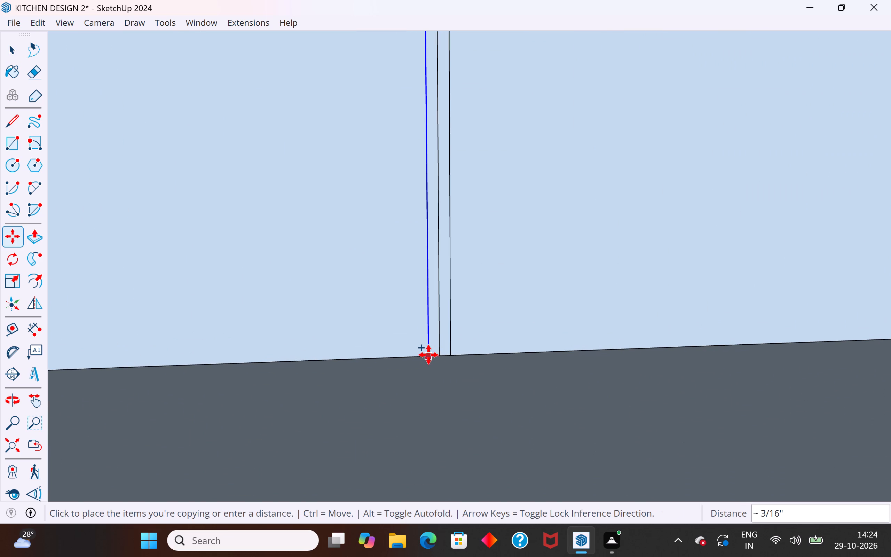
text(0.2)
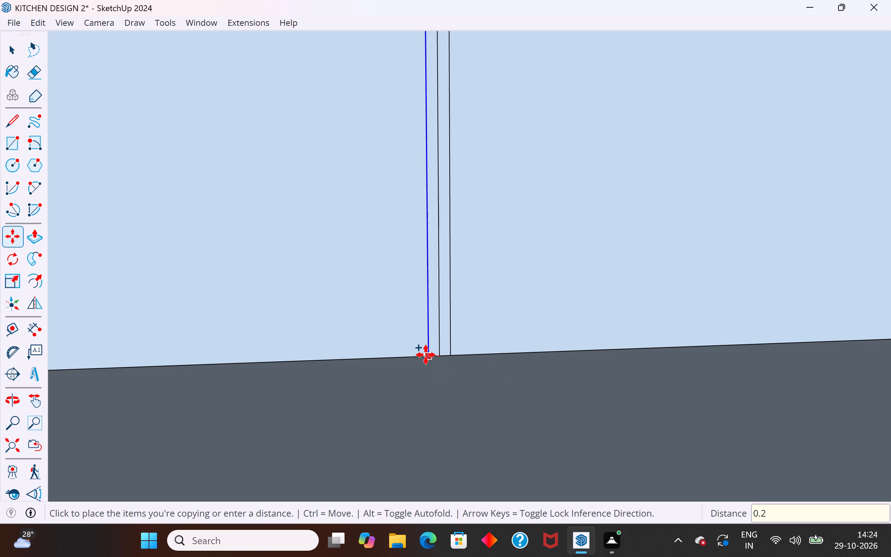
key(shift+quotedbl)
key(Return)
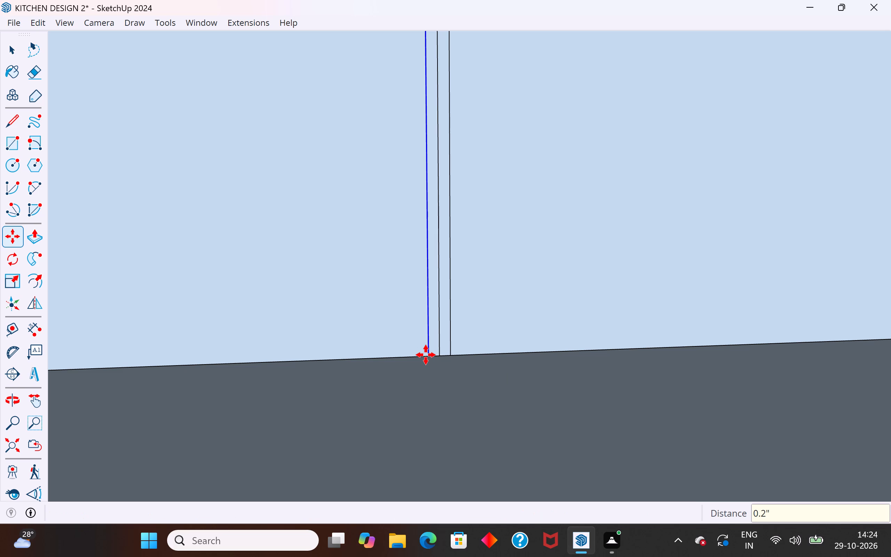
Delete all three segments of the original centre line between its two offset copies on the back panel.
scroll(425, 382, down, 4)
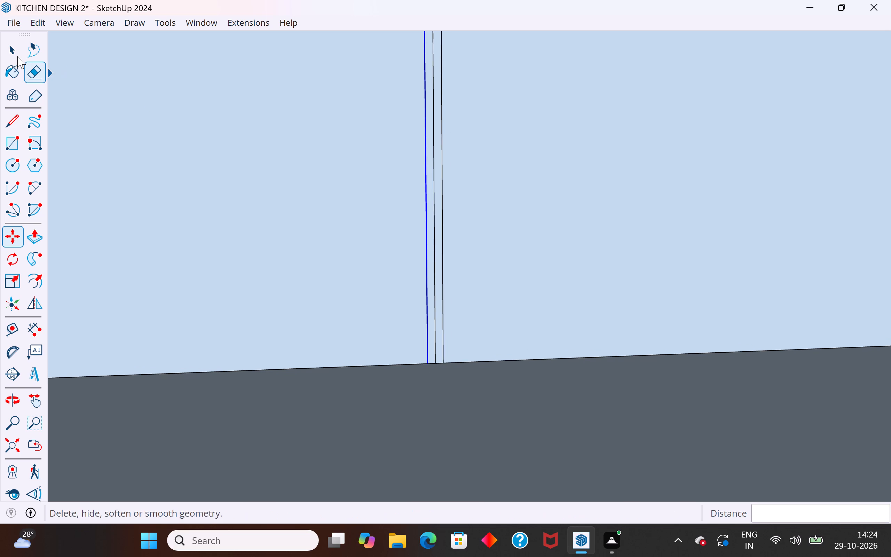
click(17, 56)
click(435, 274)
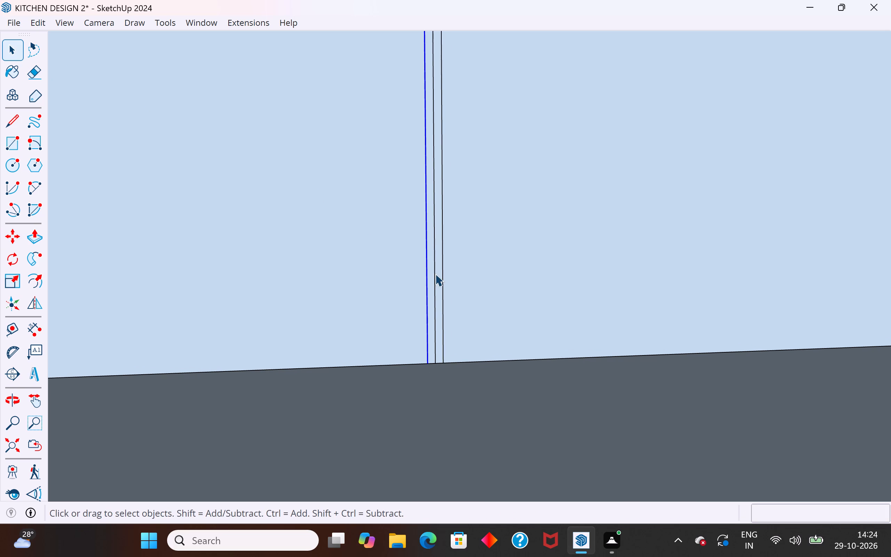
key(Delete)
scroll(435, 274, down, 15)
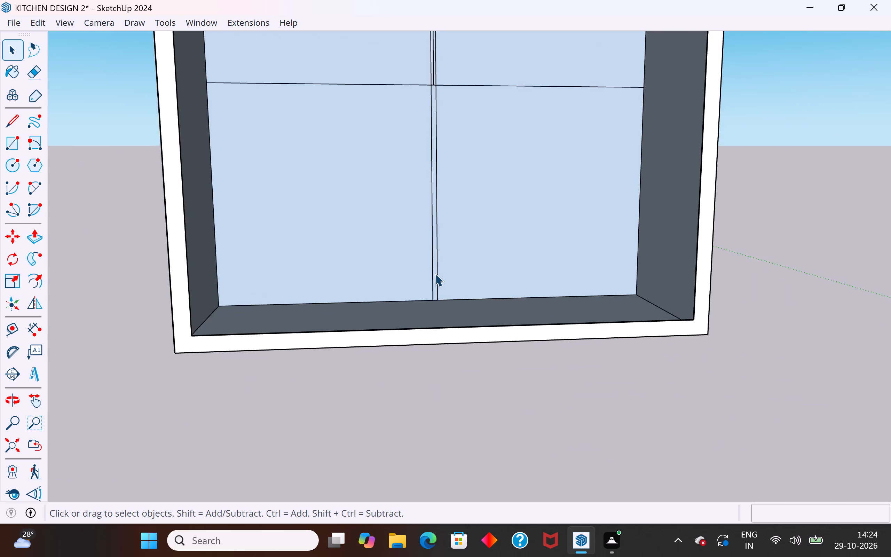
scroll(435, 274, down, 2)
scroll(435, 109, up, 4)
scroll(428, 156, up, 4)
click(437, 164)
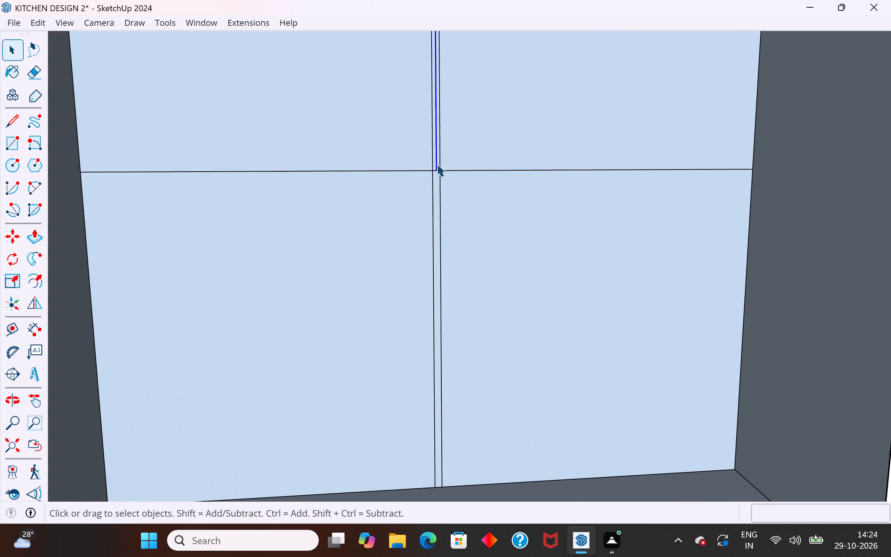
key(Delete)
scroll(448, 248, down, 12)
scroll(447, 61, up, 6)
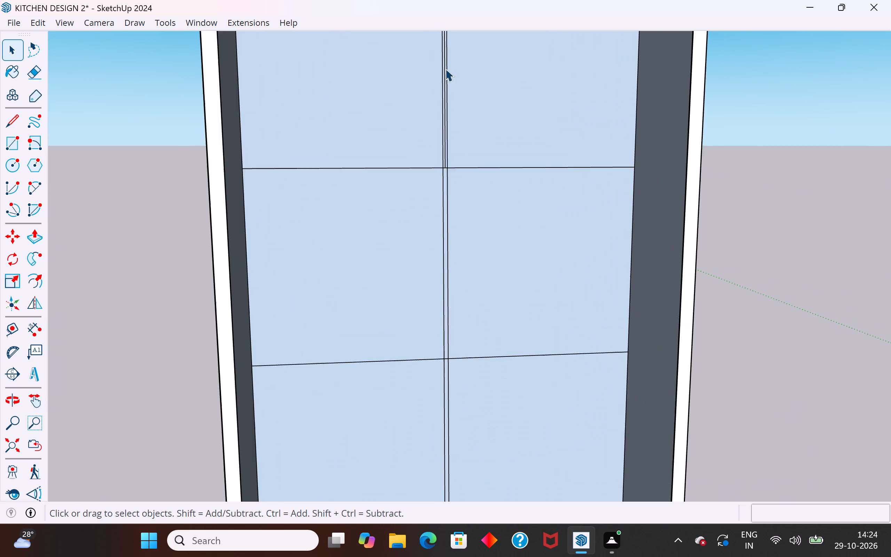
scroll(445, 69, up, 5)
click(447, 113)
key(Delete)
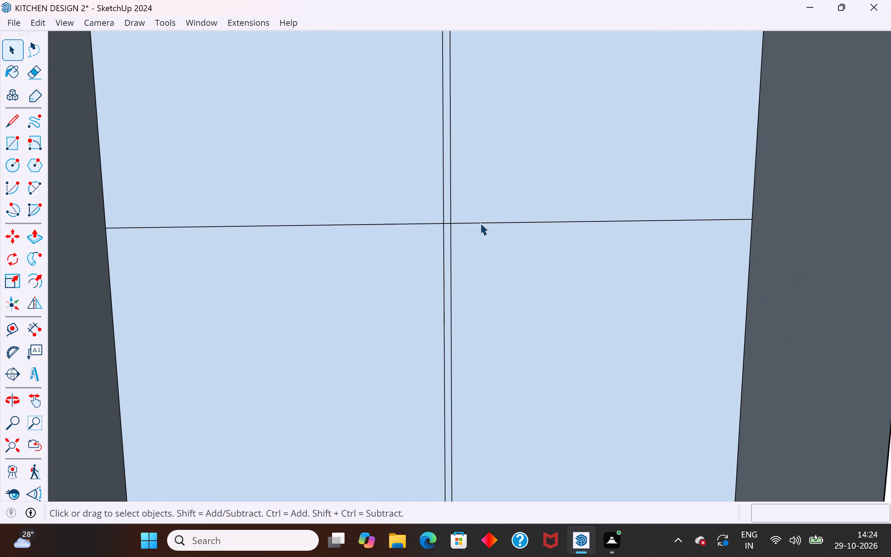
Copy all three segments of the back panel's upper horizontal shelf line 0.2" upward along the side edge.
click(483, 222)
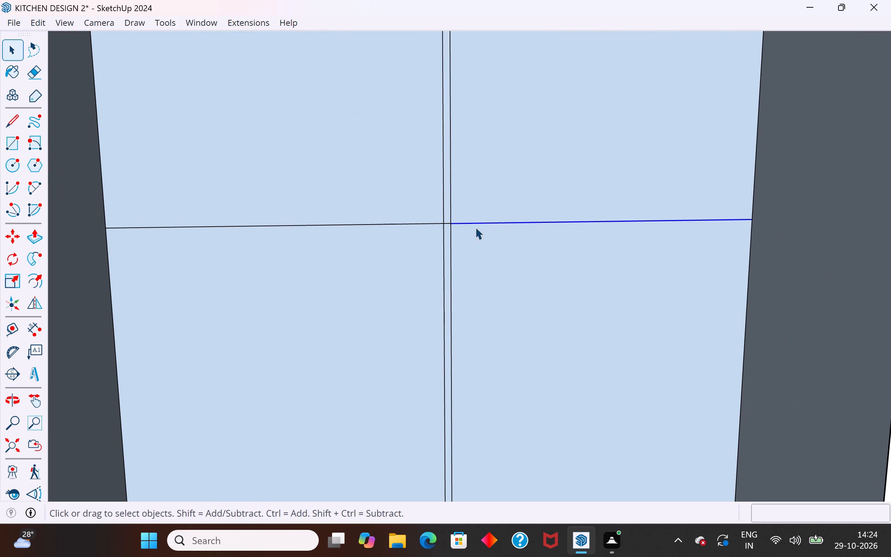
shift+scroll(447, 225, up, 3)
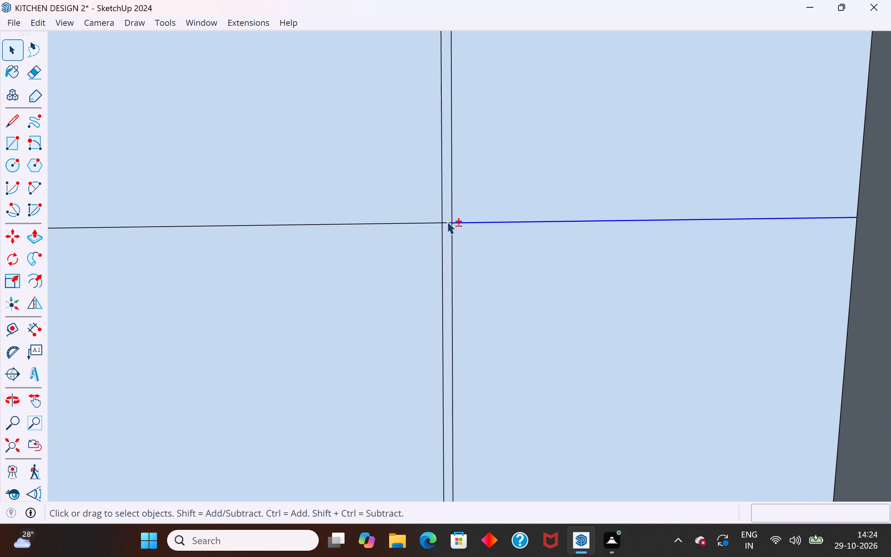
shift+click(447, 222)
shift+click(418, 223)
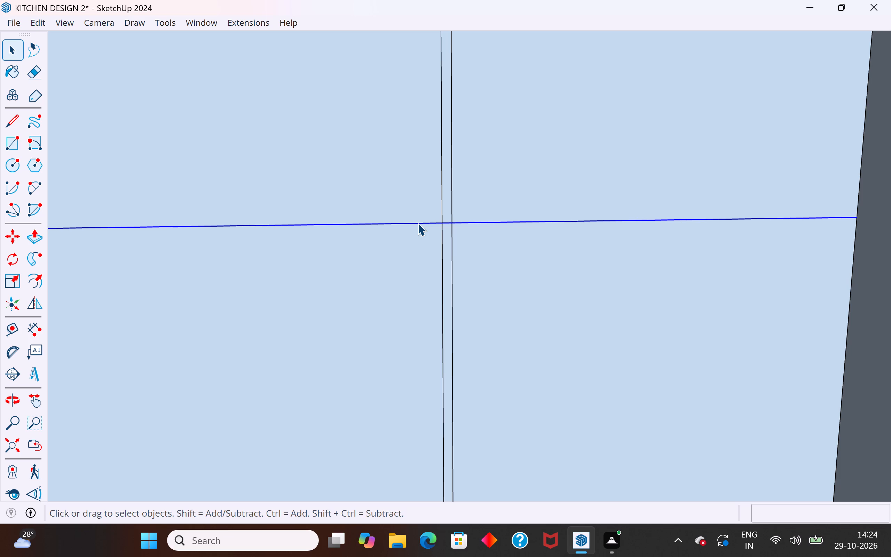
scroll(418, 223, down, 13)
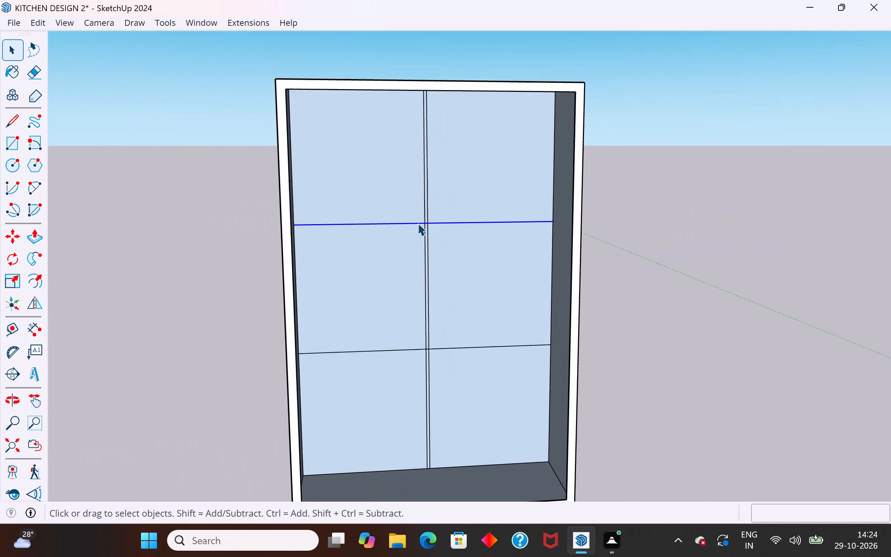
scroll(418, 223, down, 2)
key(m)
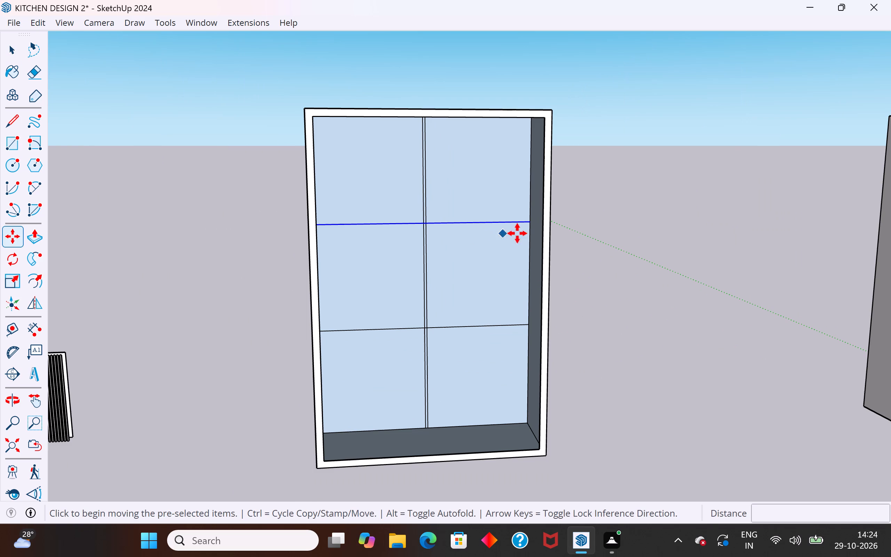
click(531, 224)
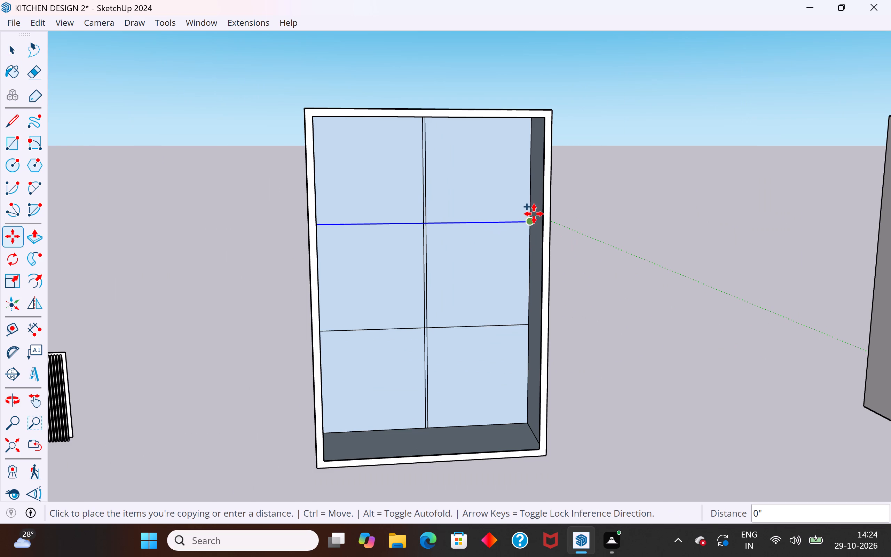
scroll(535, 214, up, 4)
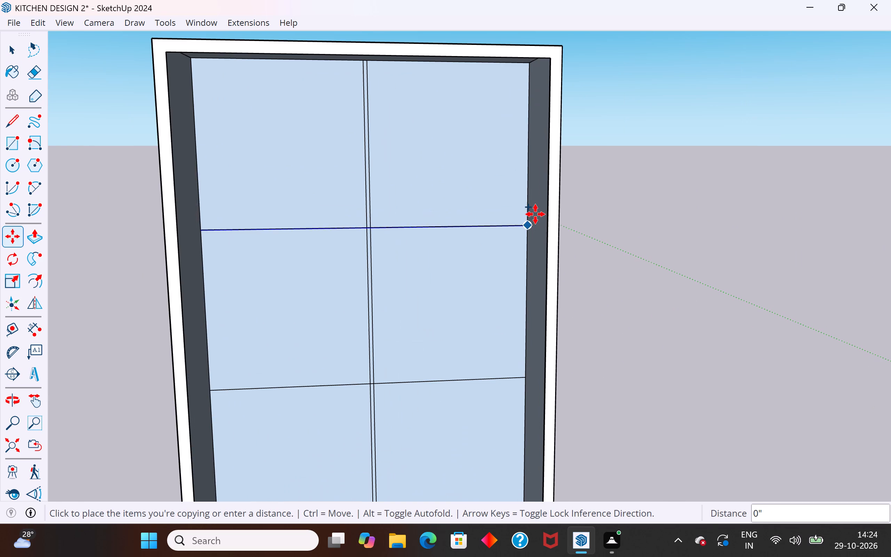
text(0.2)
key(shift+quotedbl)
key(Return)
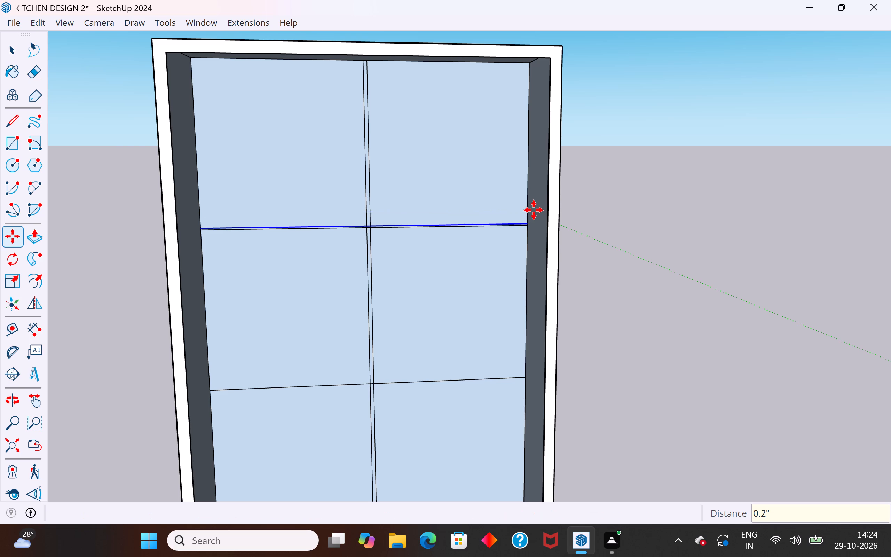
Copy all three segments of the back panel's original upper shelf line 0.2" downward along the side edge.
scroll(504, 236, up, 2)
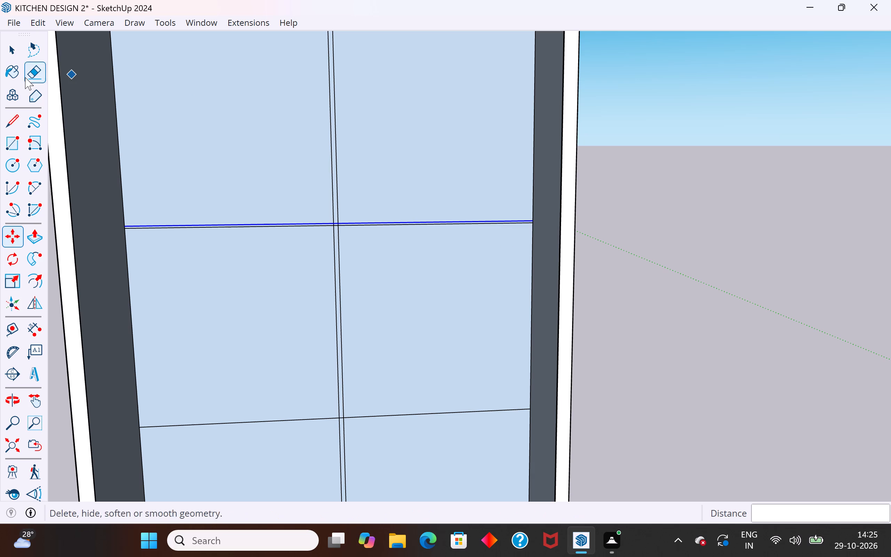
click(7, 54)
click(665, 210)
scroll(532, 223, up, 6)
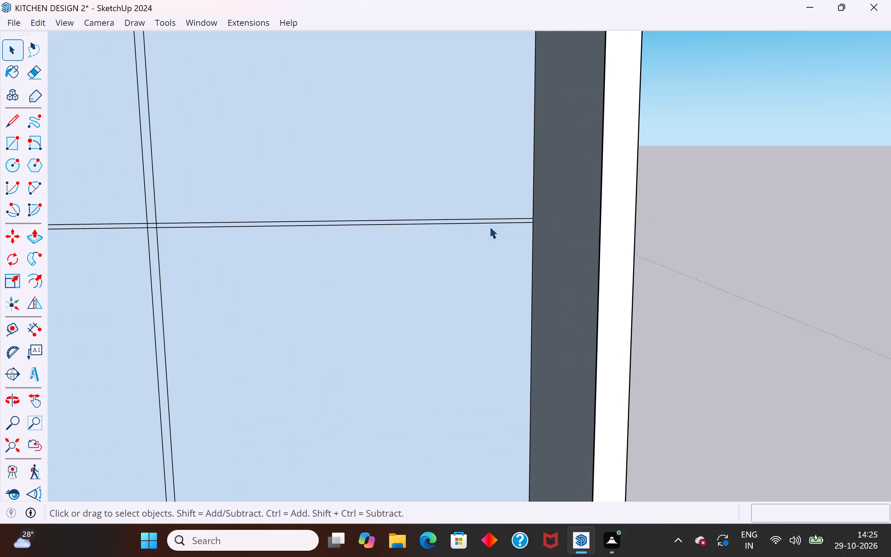
scroll(584, 194, down, 4)
click(334, 219)
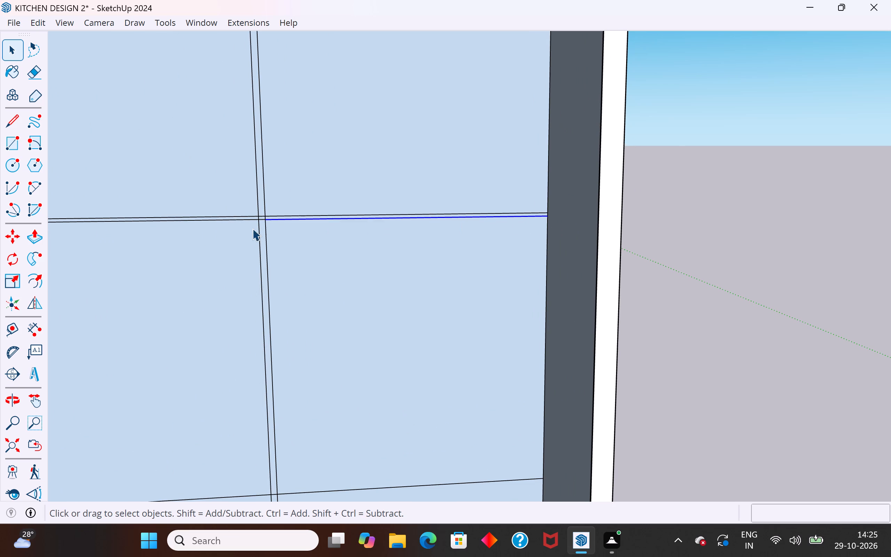
scroll(258, 216, up, 9)
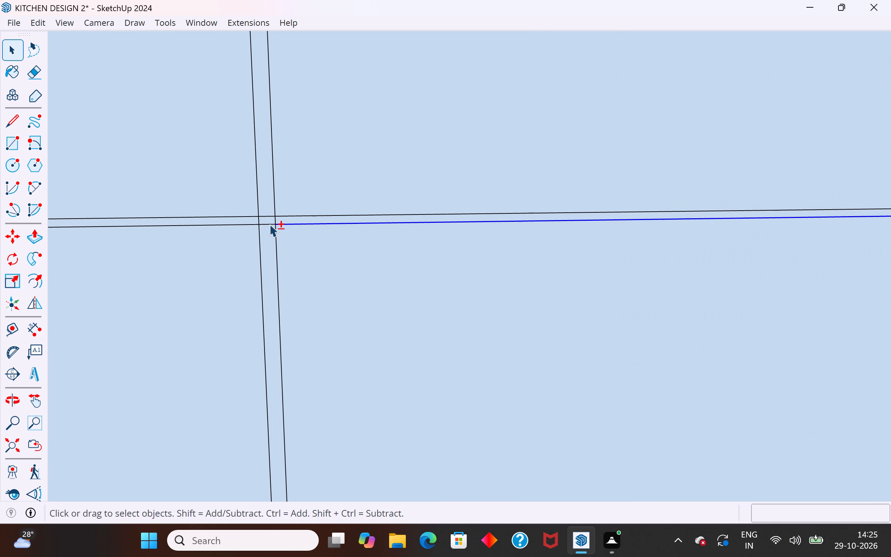
shift+click(269, 224)
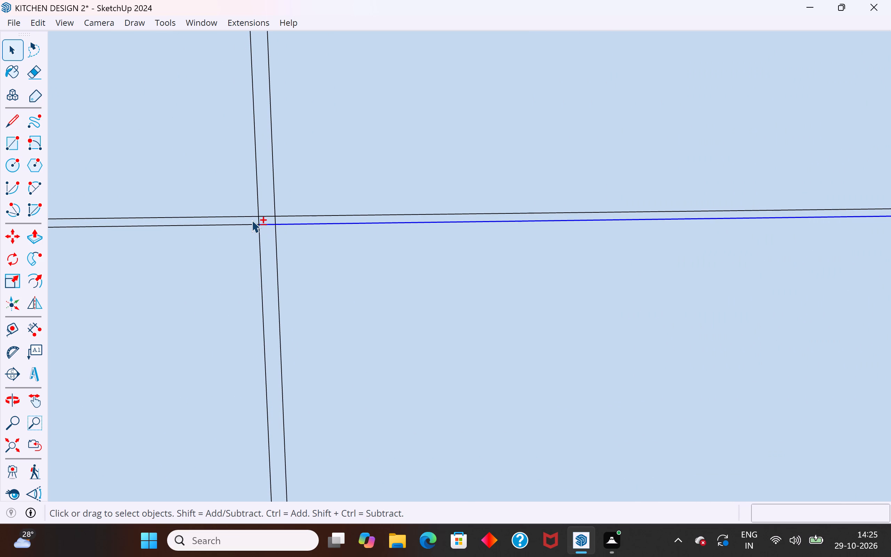
shift+click(252, 224)
scroll(252, 224, down, 8)
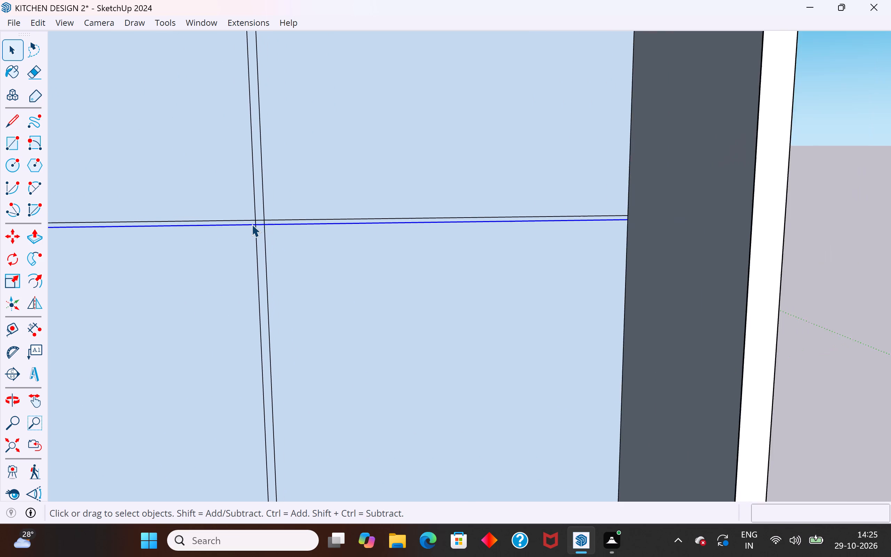
scroll(252, 224, down, 9)
middle_drag(258, 233, 340, 243)
scroll(405, 226, up, 9)
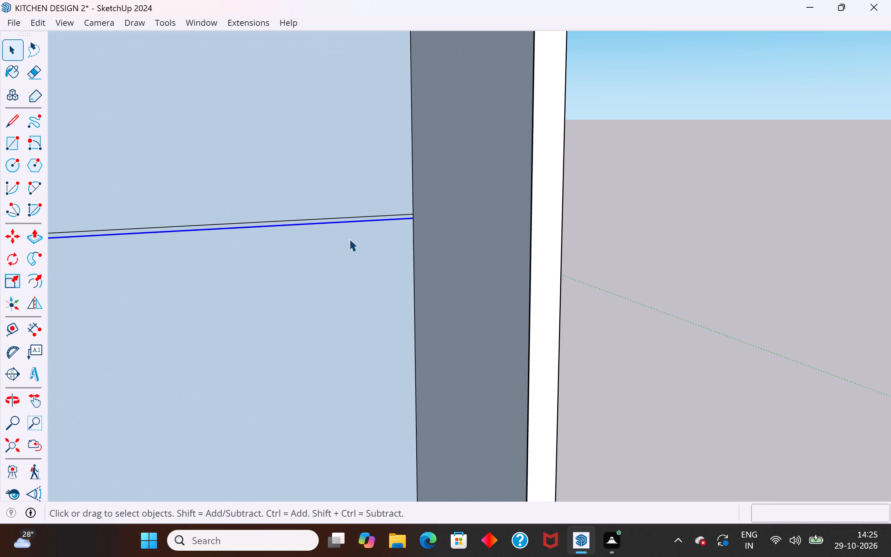
key(m)
scroll(371, 237, up, 5)
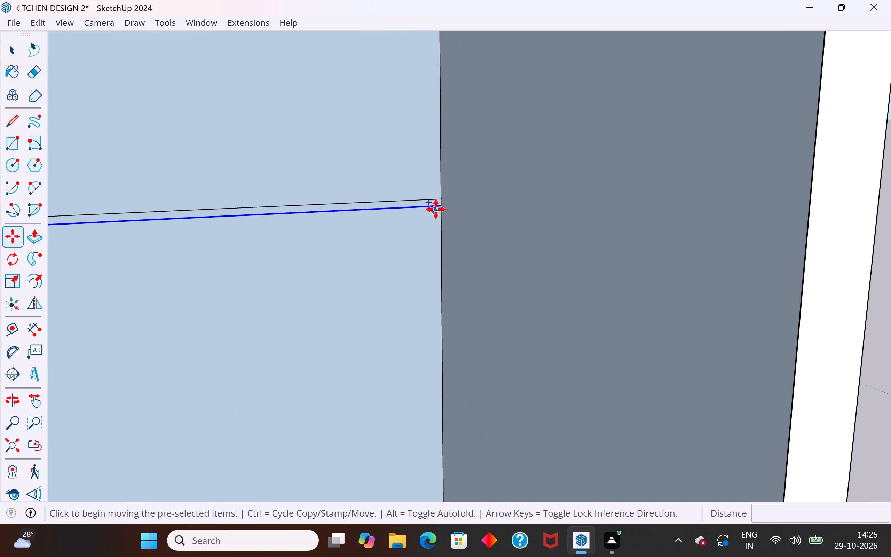
click(436, 209)
text(0.2)
key(shift+quotedbl)
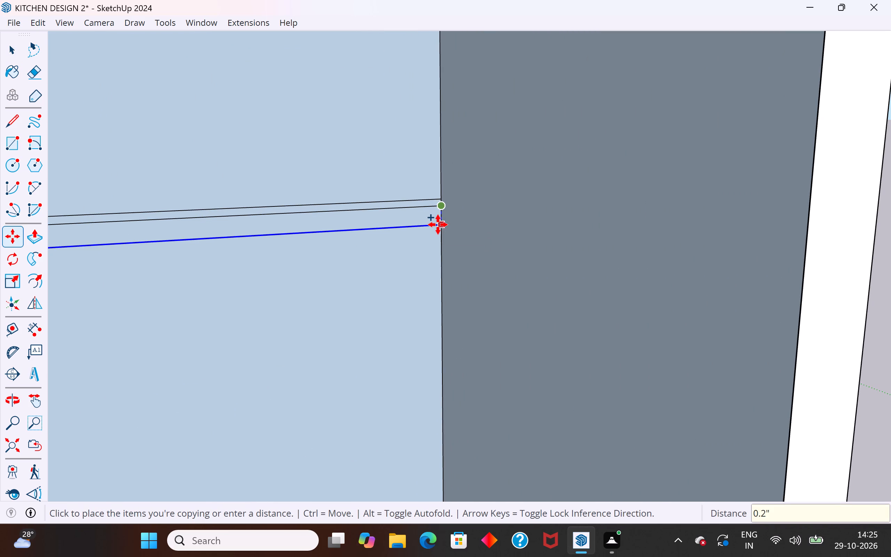
key(Return)
Delete all three segments of the original upper shelf line between its two offset copies on the back panel.
click(17, 54)
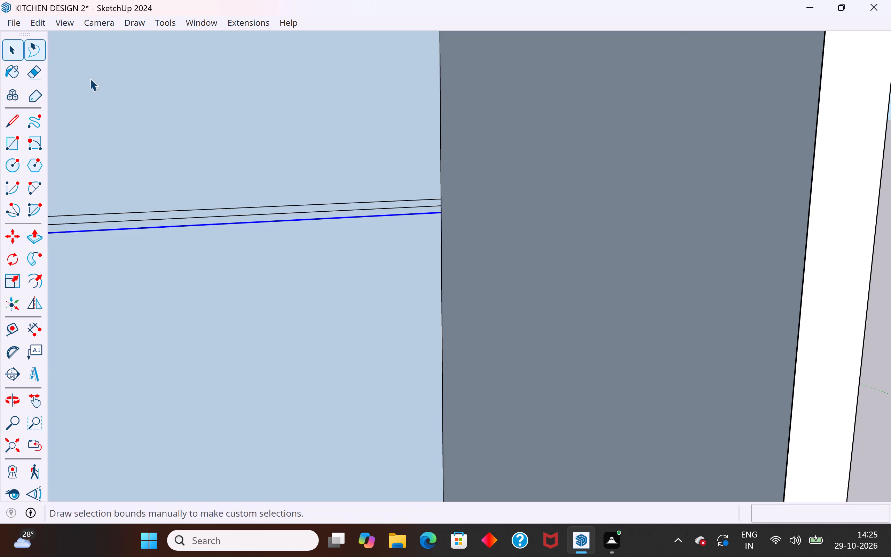
click(365, 210)
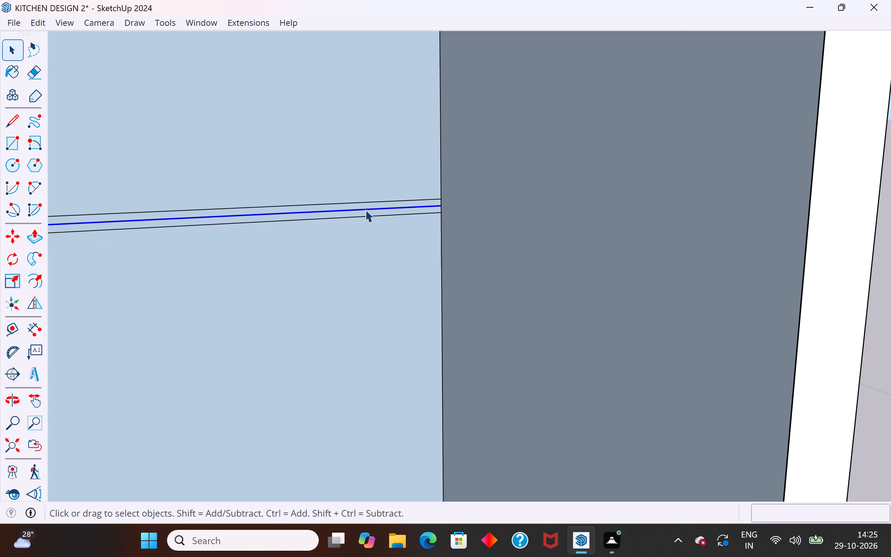
key(Delete)
scroll(432, 161, down, 6)
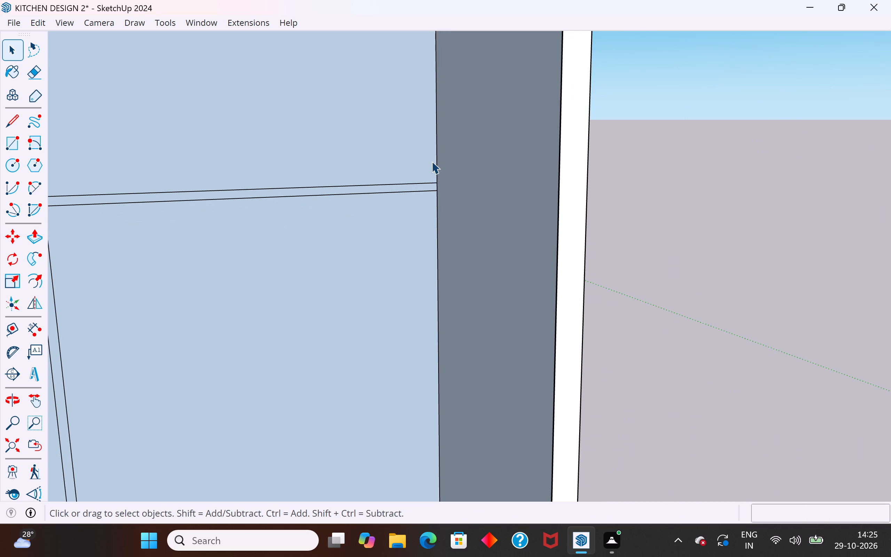
scroll(432, 161, down, 5)
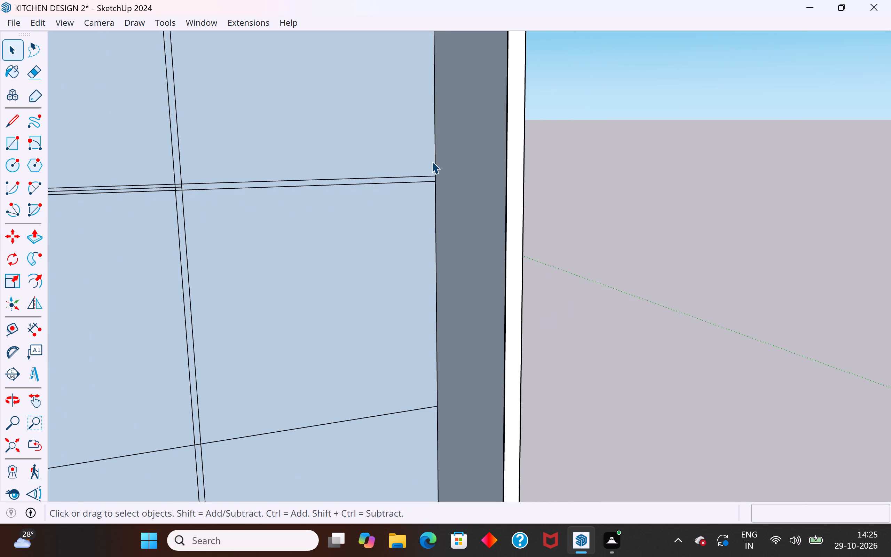
scroll(192, 184, up, 8)
click(211, 183)
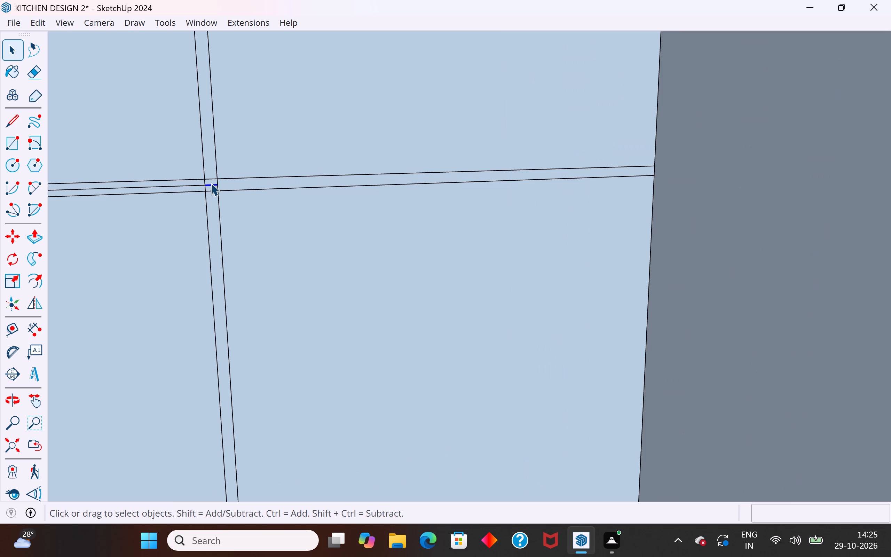
key(Delete)
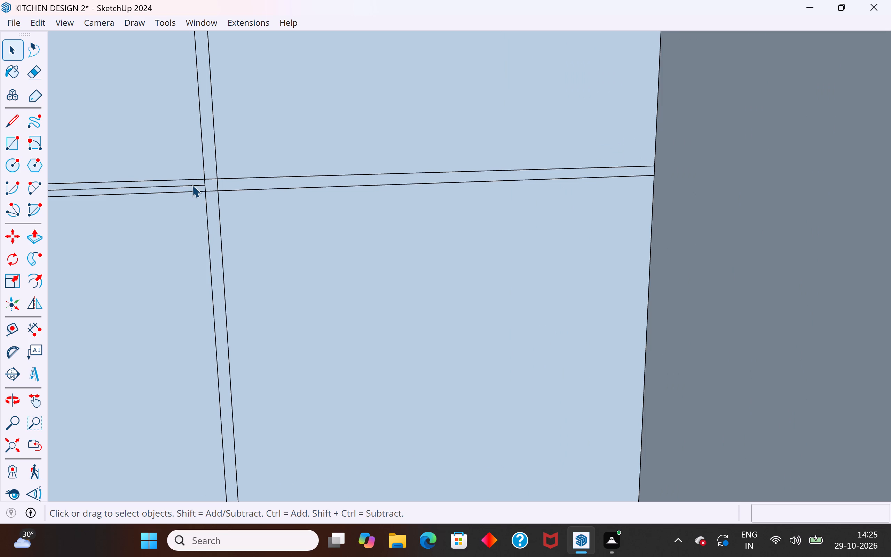
click(192, 185)
key(Delete)
Delete the two short vertical divider segments crossing the upper shelf strip on the back panel.
click(204, 184)
key(Delete)
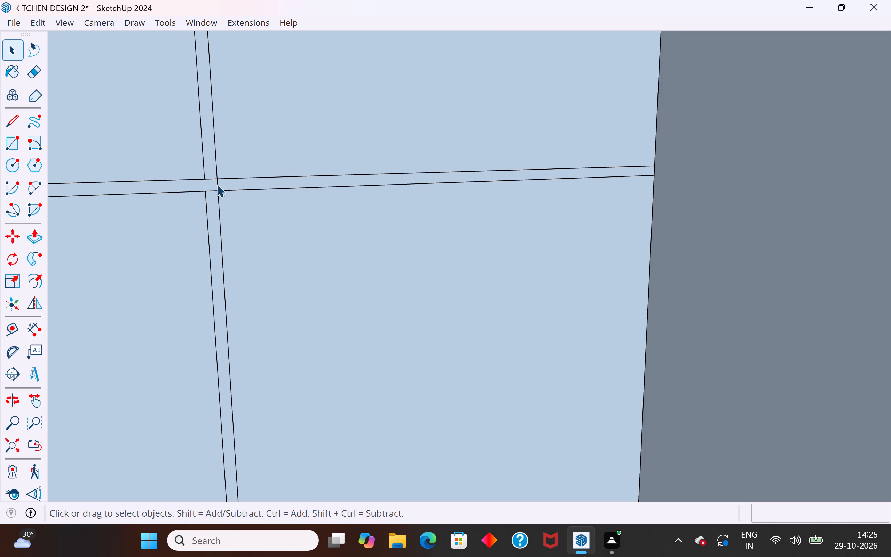
click(217, 185)
key(Delete)
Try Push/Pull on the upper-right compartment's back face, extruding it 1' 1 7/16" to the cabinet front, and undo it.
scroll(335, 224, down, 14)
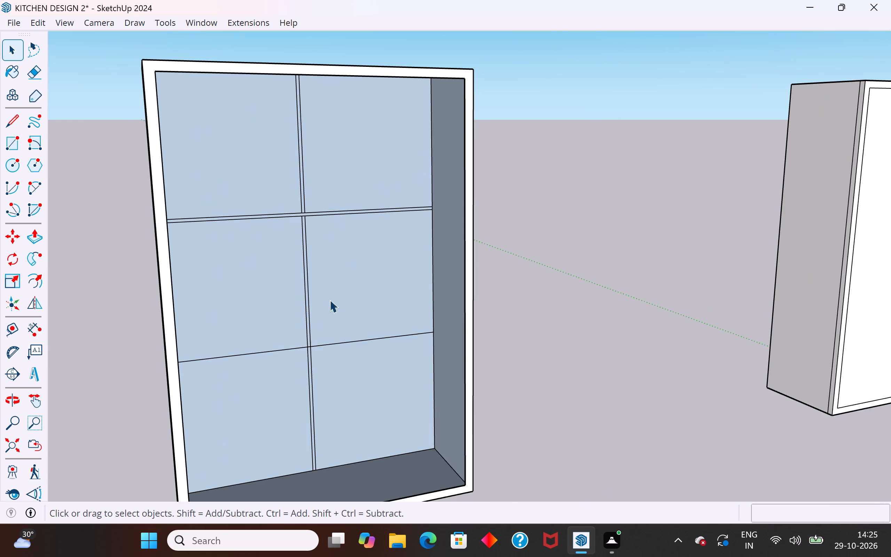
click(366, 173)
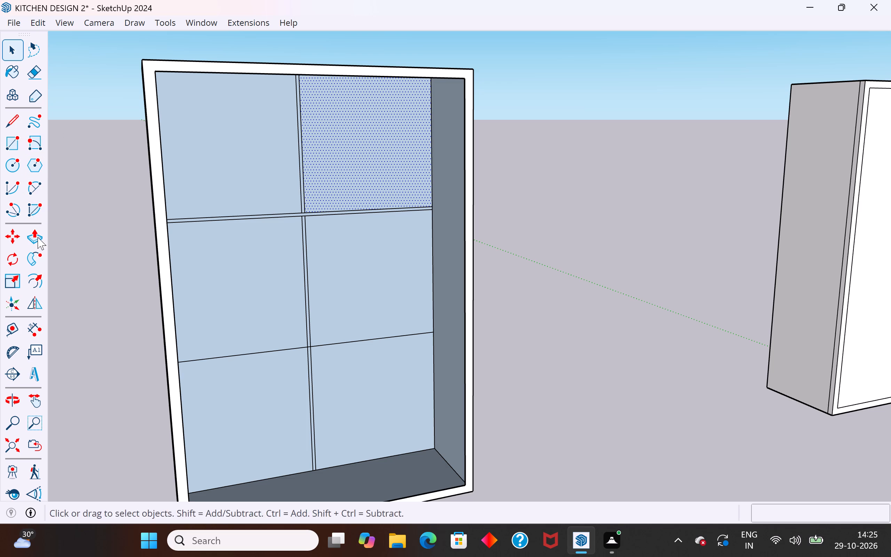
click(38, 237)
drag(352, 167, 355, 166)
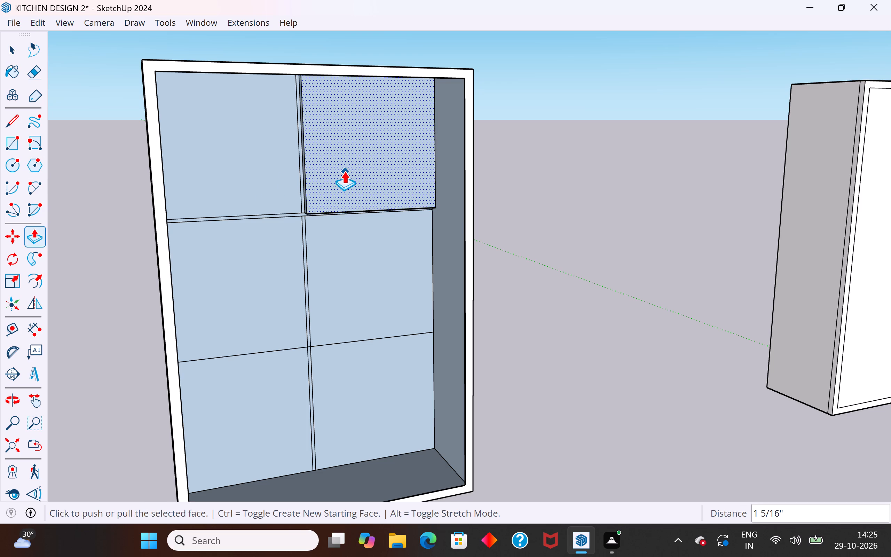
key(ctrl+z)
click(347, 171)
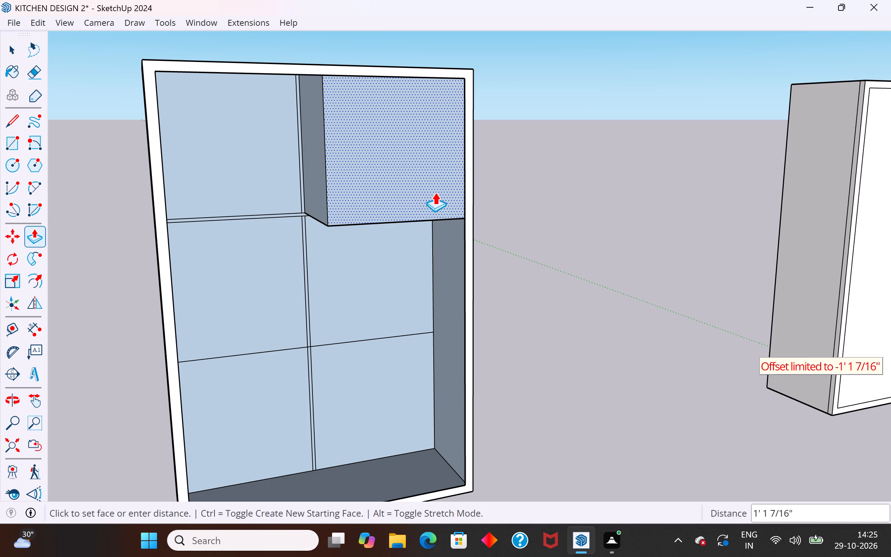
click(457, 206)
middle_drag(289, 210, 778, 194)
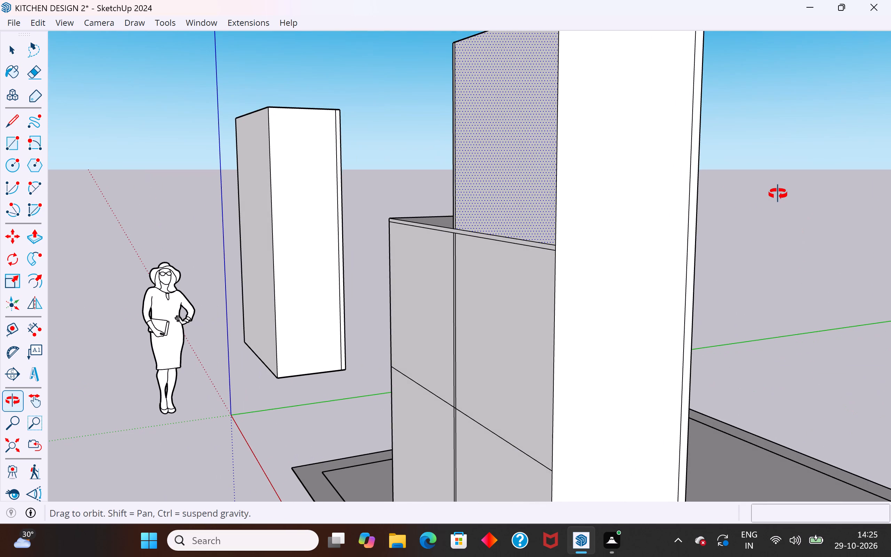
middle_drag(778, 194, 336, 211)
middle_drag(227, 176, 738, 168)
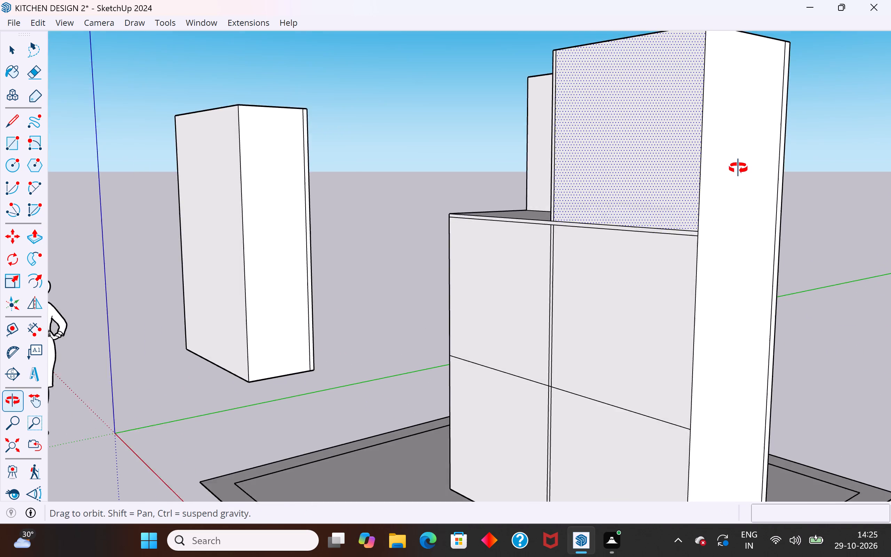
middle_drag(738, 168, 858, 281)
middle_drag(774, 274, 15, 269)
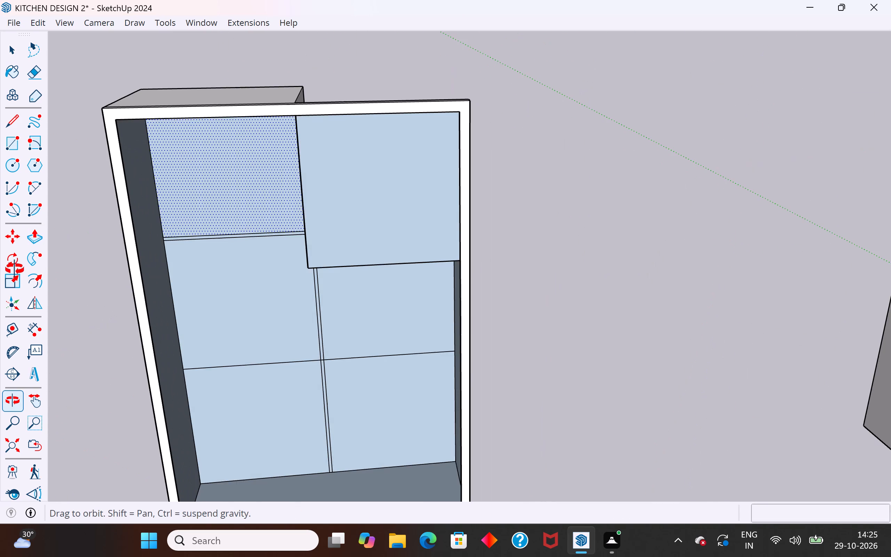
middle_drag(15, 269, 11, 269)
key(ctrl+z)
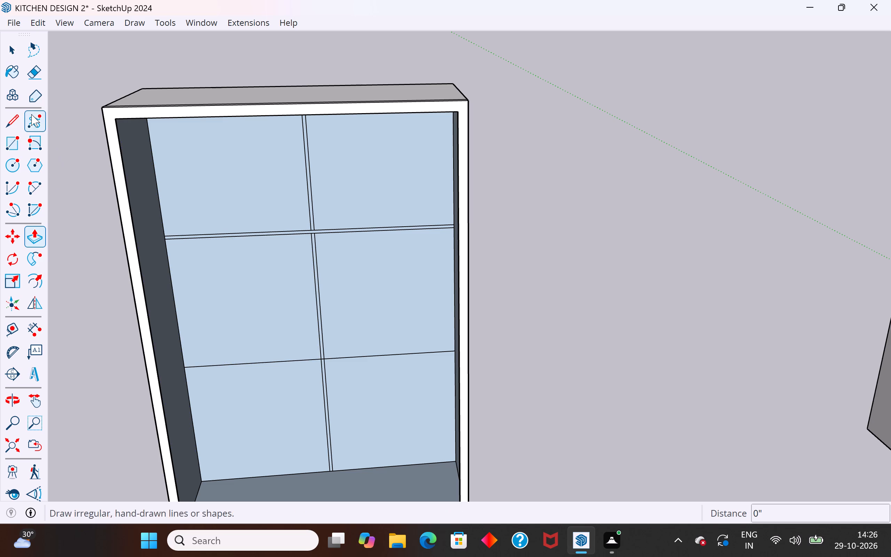
Copy all three segments of the back panel's lower horizontal shelf line 0.2" upward along the divider line.
click(15, 46)
scroll(355, 216, down, 4)
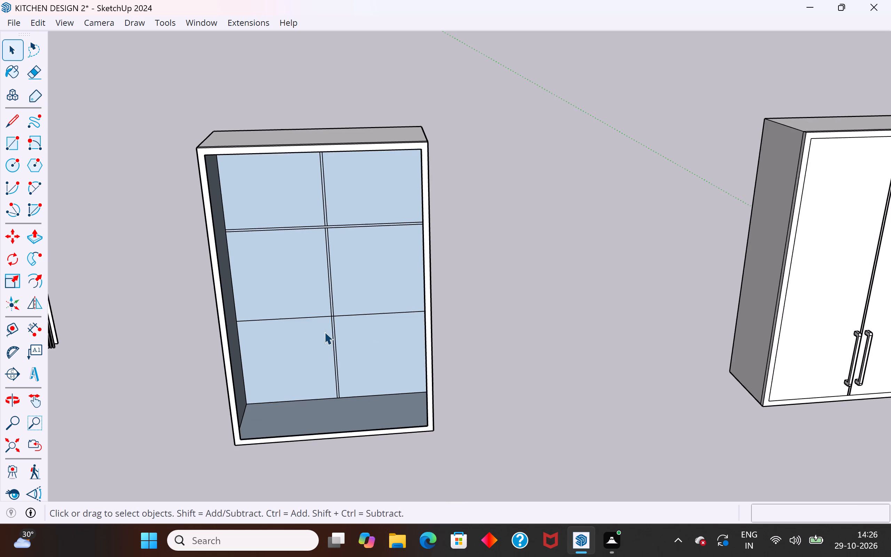
scroll(324, 332, up, 5)
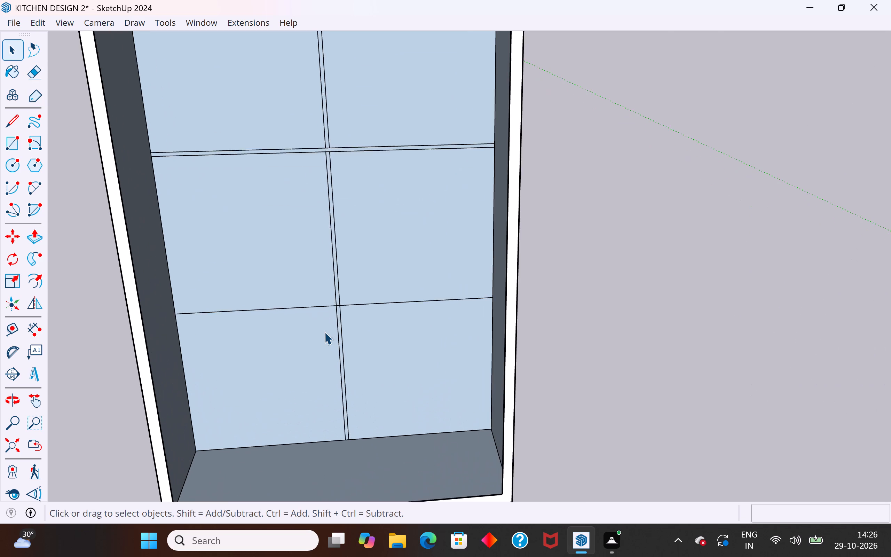
scroll(324, 332, up, 8)
click(383, 282)
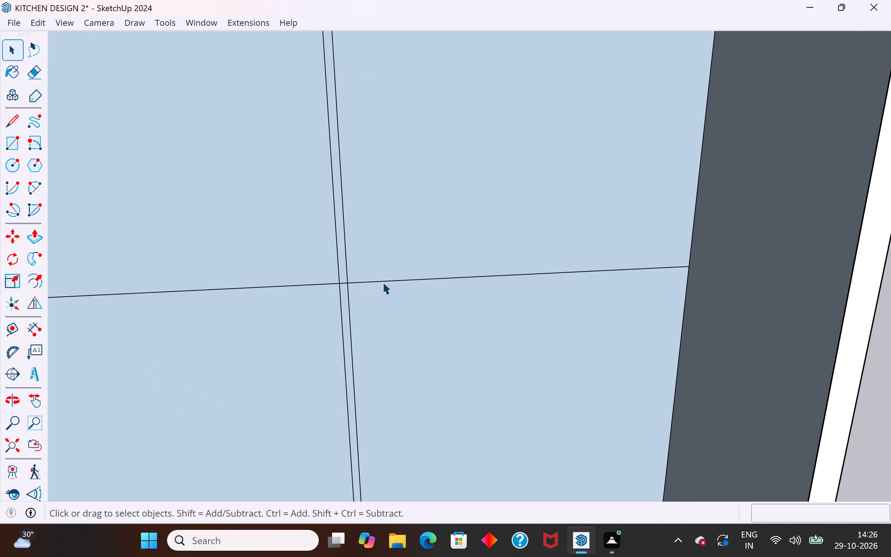
scroll(342, 282, up, 9)
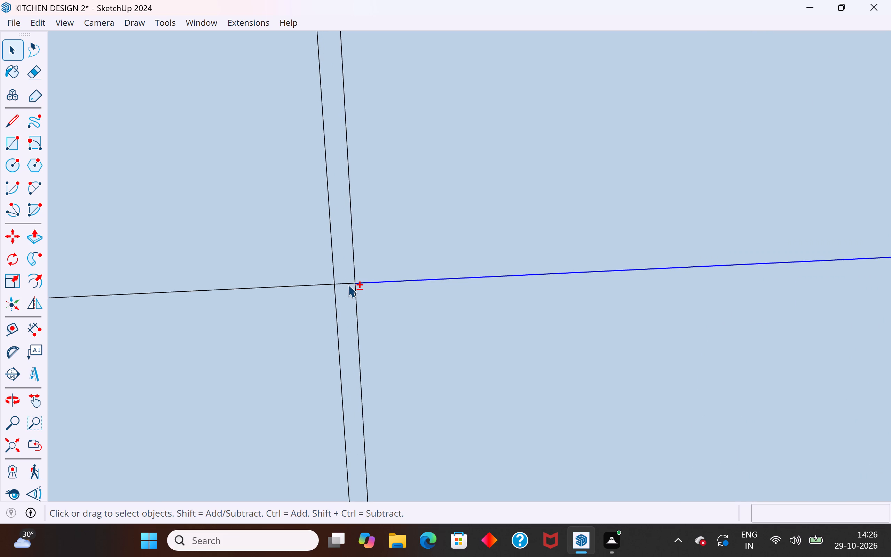
scroll(348, 285, up, 5)
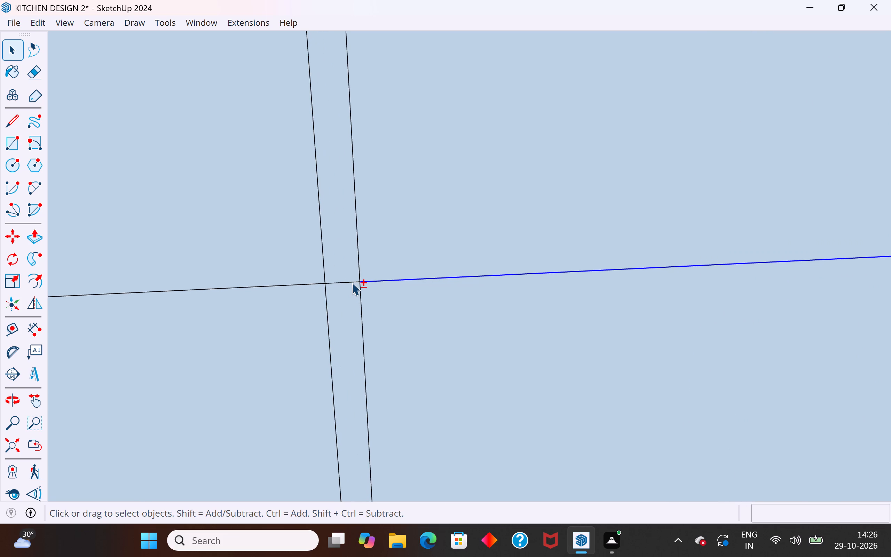
shift+click(352, 283)
shift+click(298, 284)
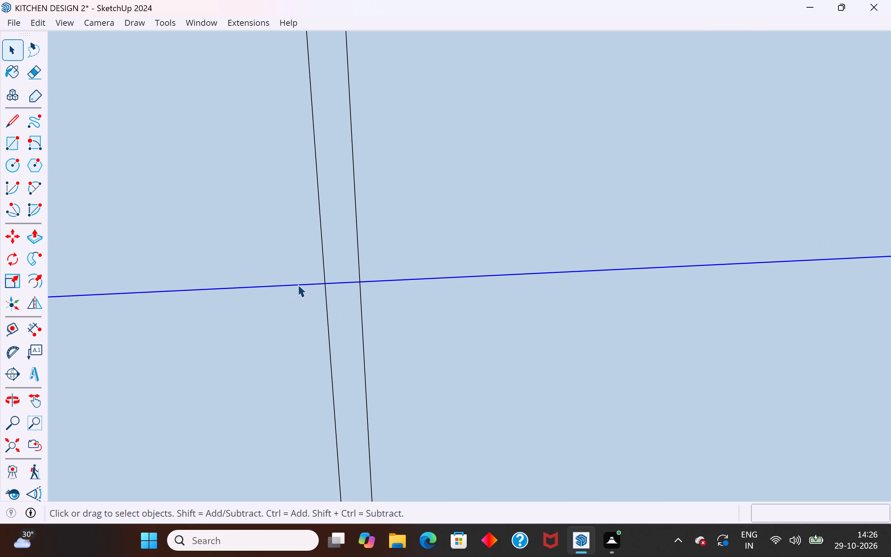
key(m)
ctrl+click(361, 284)
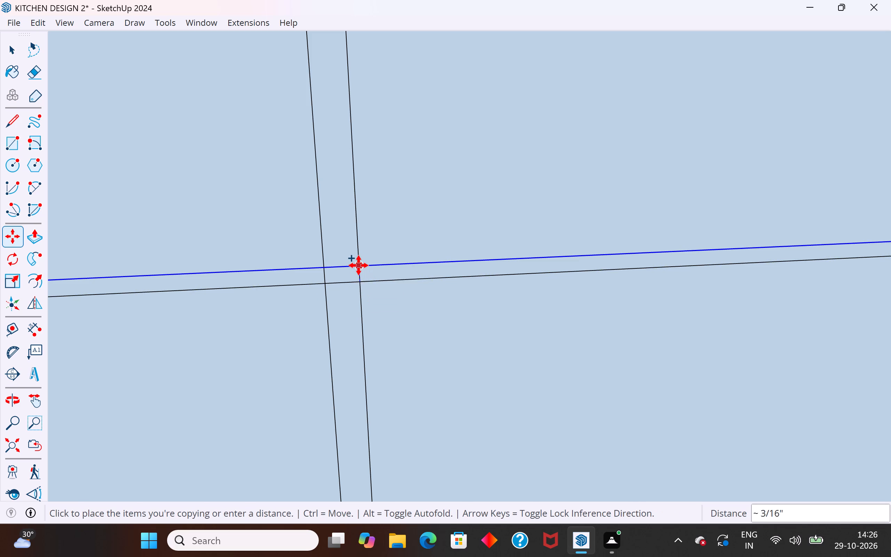
text(0.2)
key(shift+quotedbl)
key(Return)
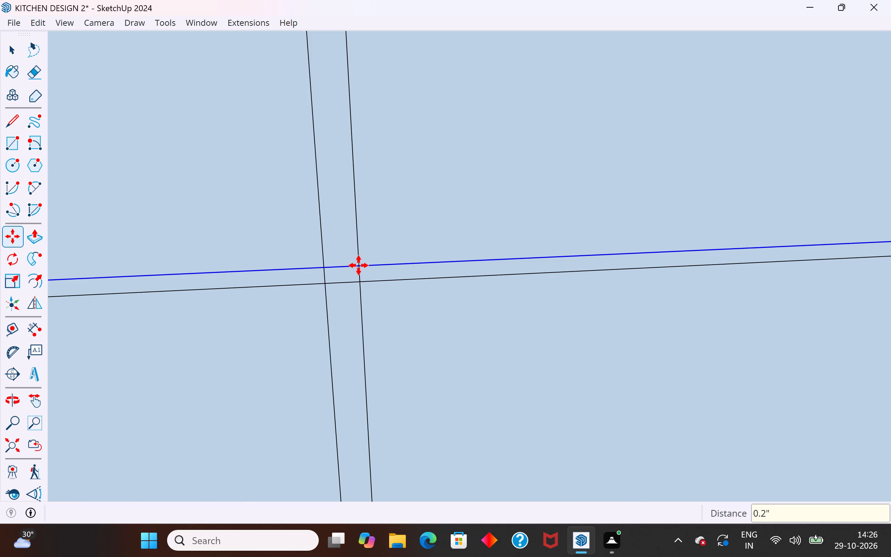
scroll(358, 265, down, 20)
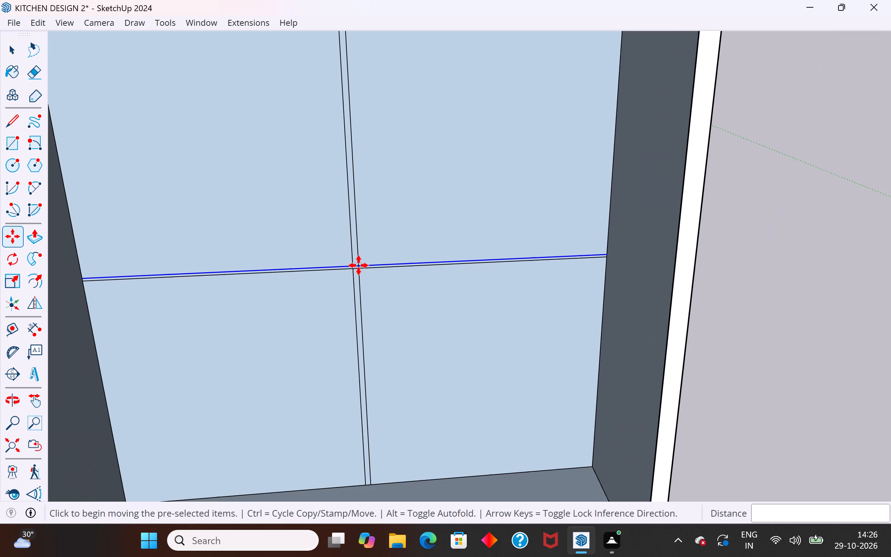
click(18, 54)
click(784, 281)
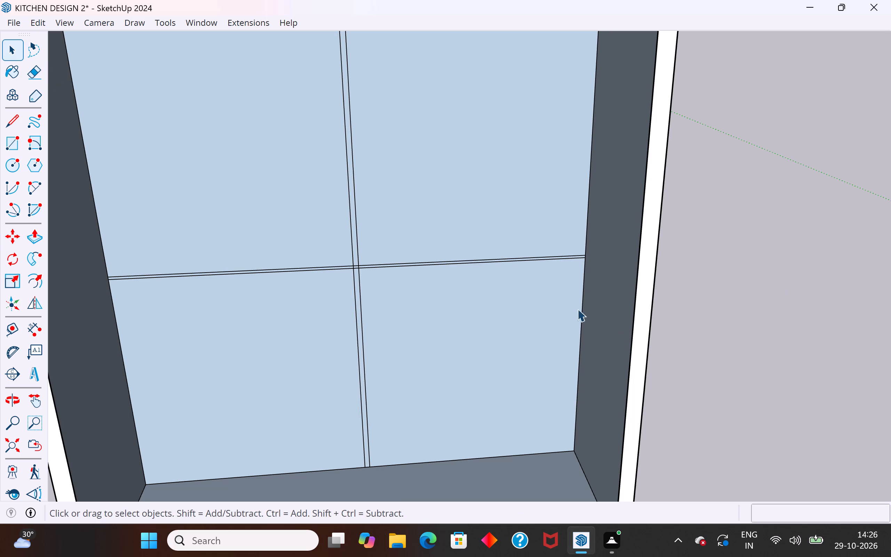
Copy all three segments of the original lower shelf line on the back panel 0.2" downward along the divider line.
scroll(366, 338, up, 4)
middle_drag(428, 296, 448, 182)
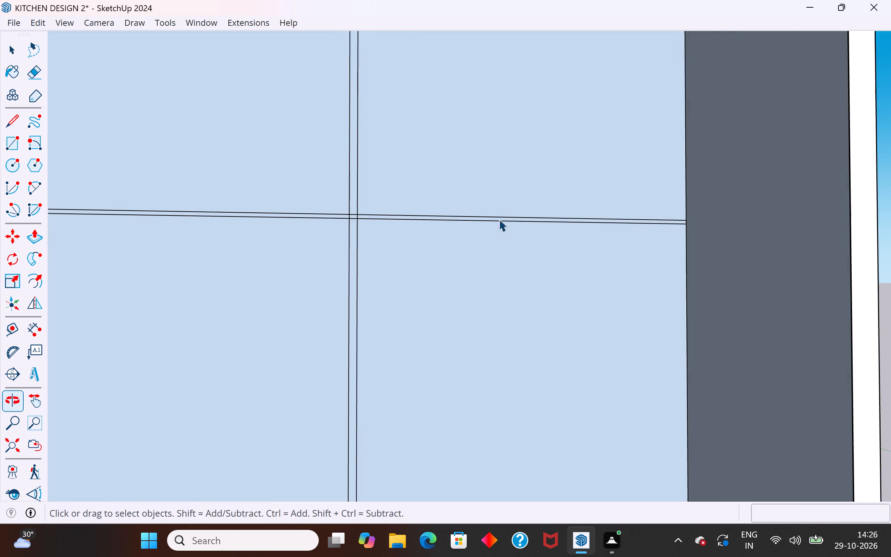
scroll(522, 224, up, 5)
click(548, 220)
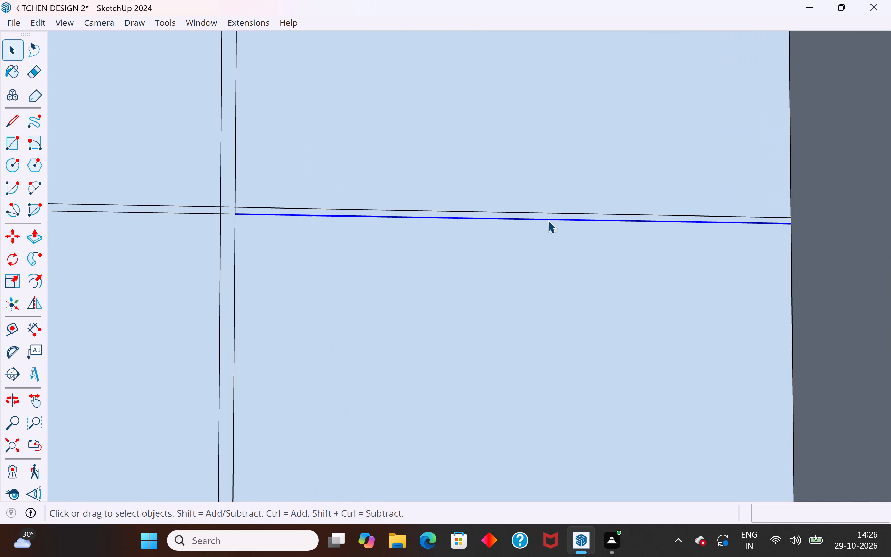
shift+click(229, 213)
shift+click(204, 214)
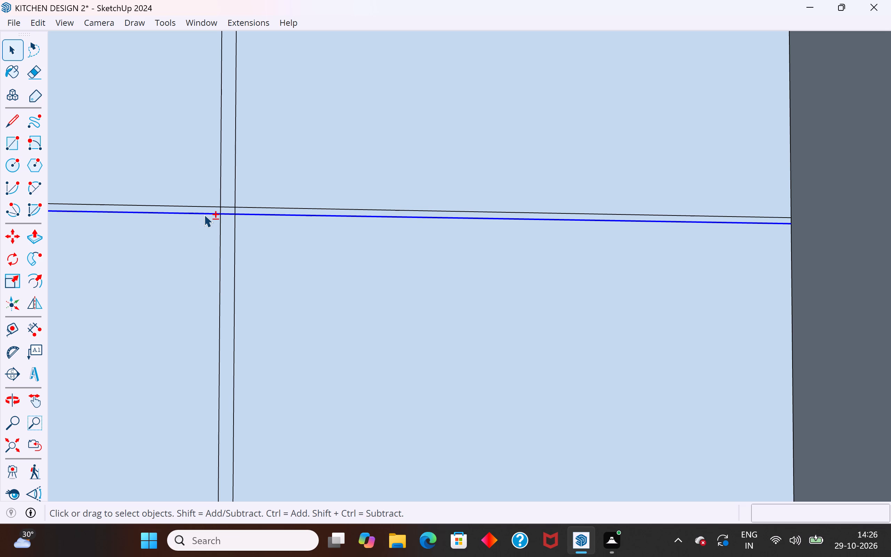
key(m)
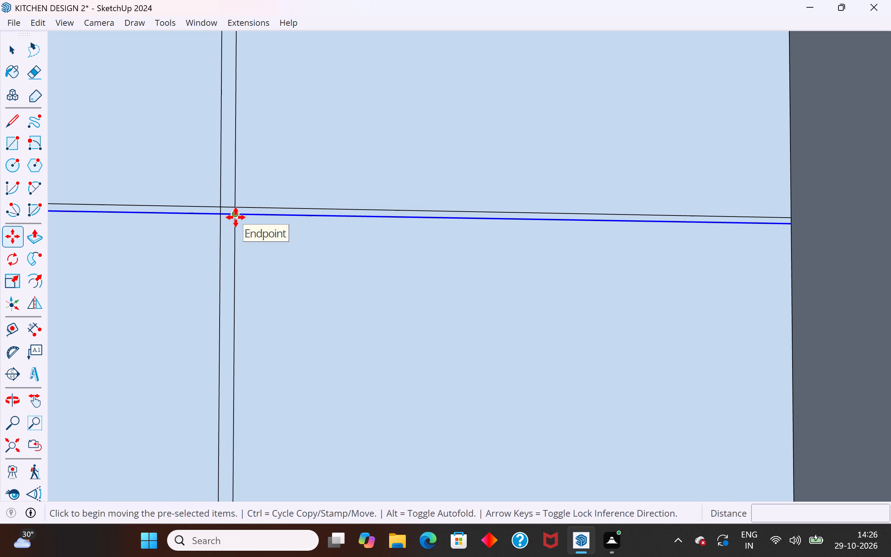
click(236, 217)
text(0.2")
key(Return)
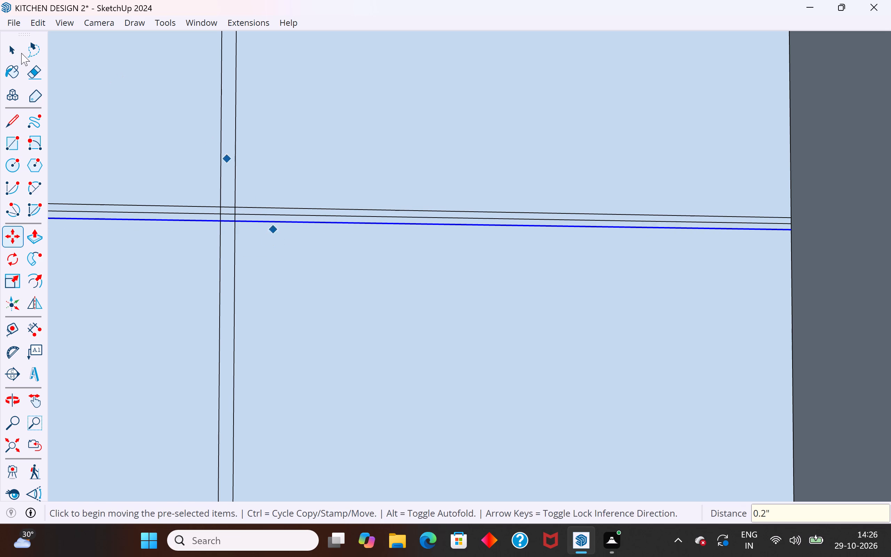
click(15, 43)
Delete all three segments of the original lower shelf line between its two offset copies on the back panel.
scroll(449, 311, down, 5)
middle_drag(543, 255, 525, 332)
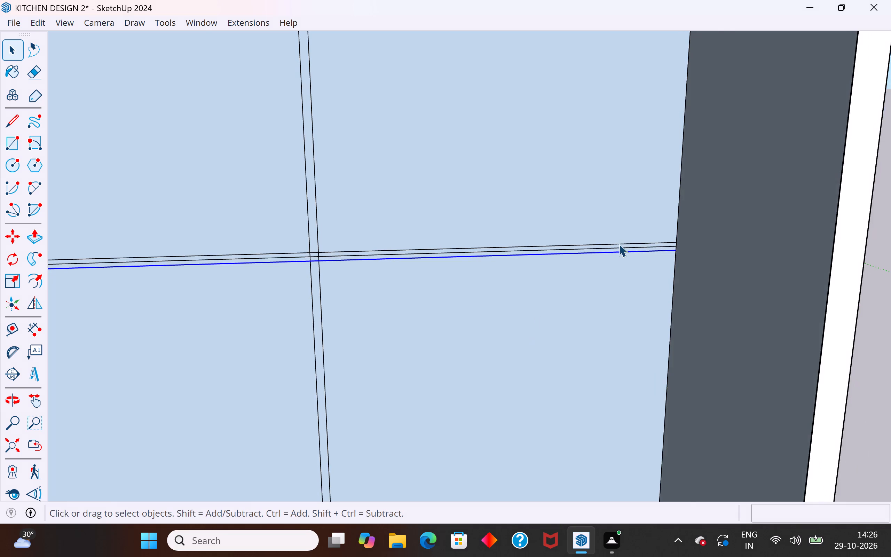
scroll(621, 242, up, 5)
click(640, 250)
key(Delete)
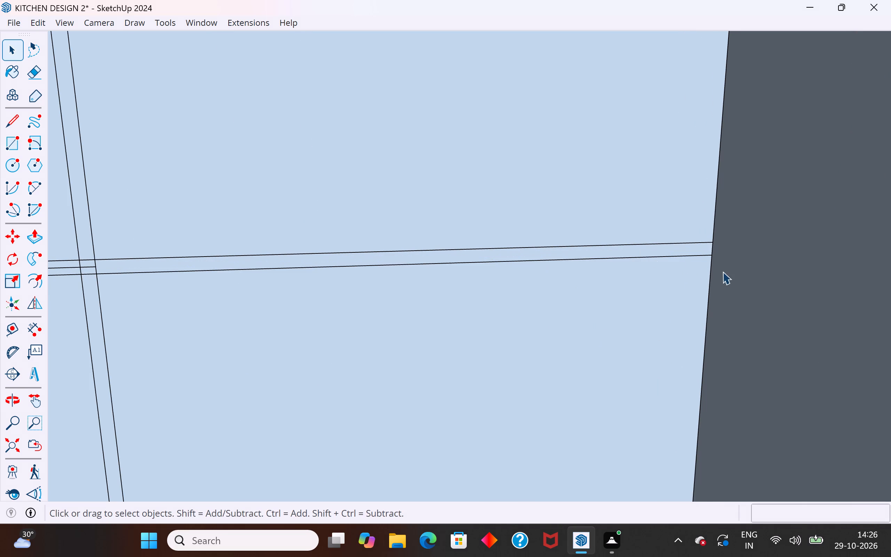
scroll(764, 273, down, 5)
scroll(347, 276, up, 4)
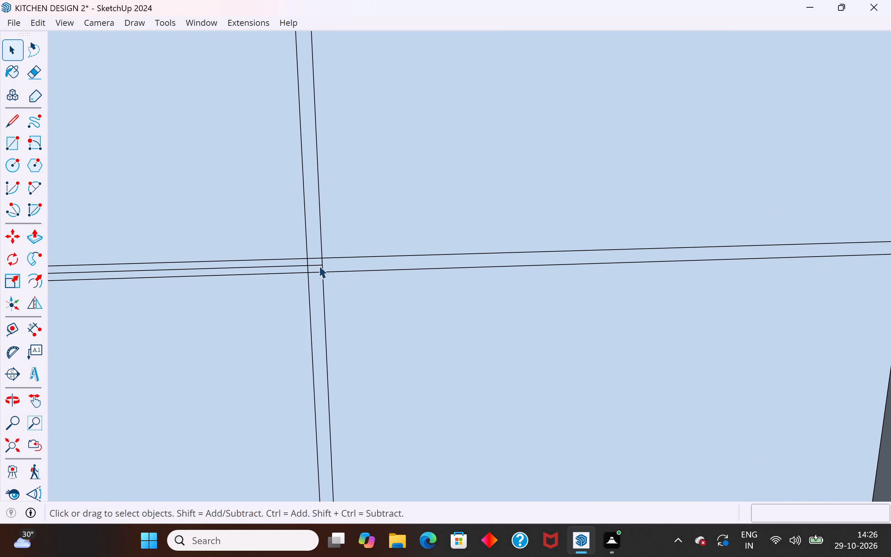
click(319, 266)
key(Delete)
click(305, 265)
key(Delete)
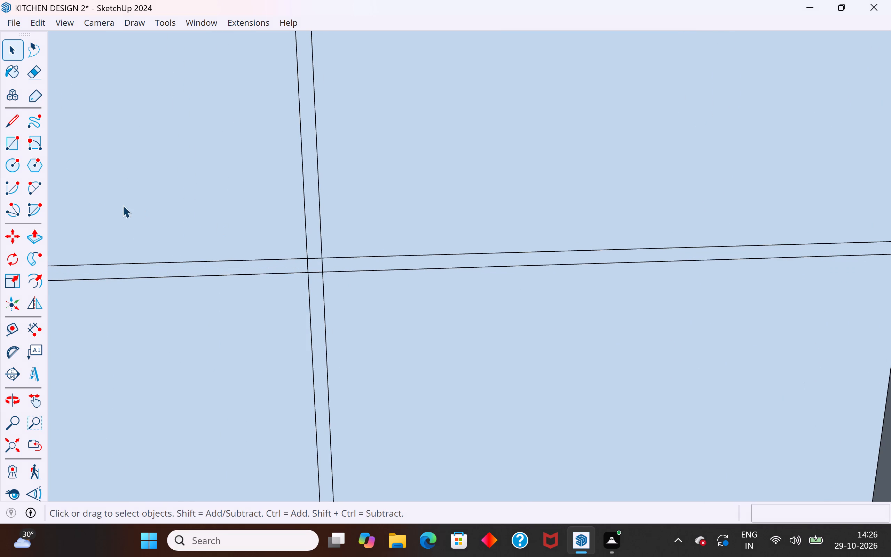
Erase the two short vertical divider segments crossing the lower shelf strip on the back panel.
click(34, 73)
scroll(317, 290, up, 4)
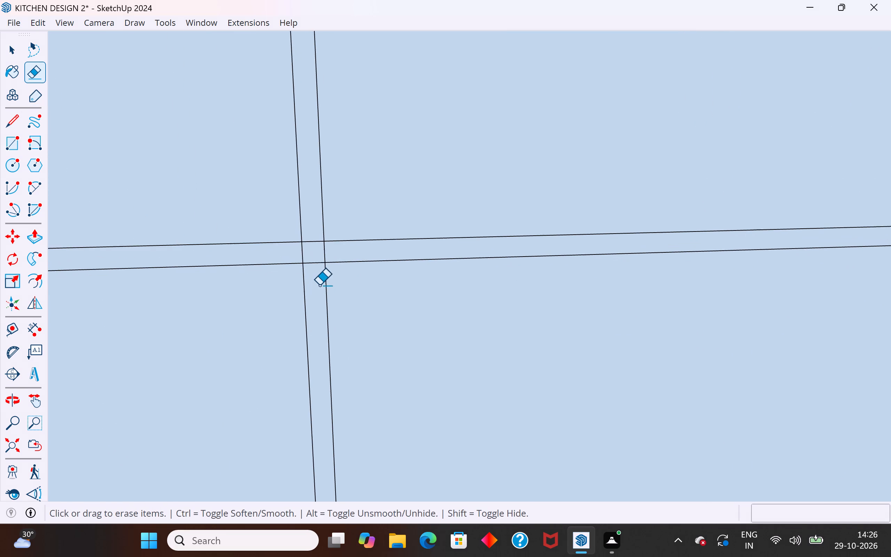
scroll(319, 285, up, 2)
drag(291, 248, 342, 254)
scroll(439, 340, down, 14)
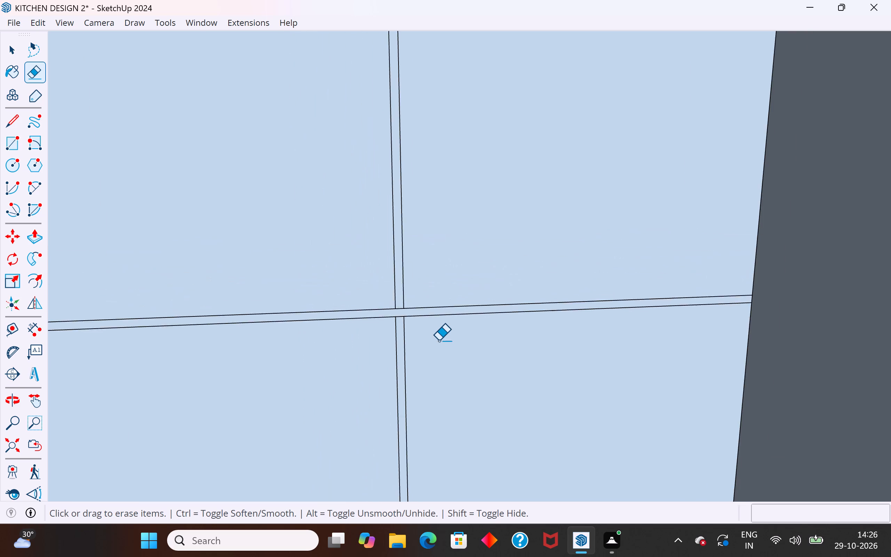
scroll(439, 340, down, 11)
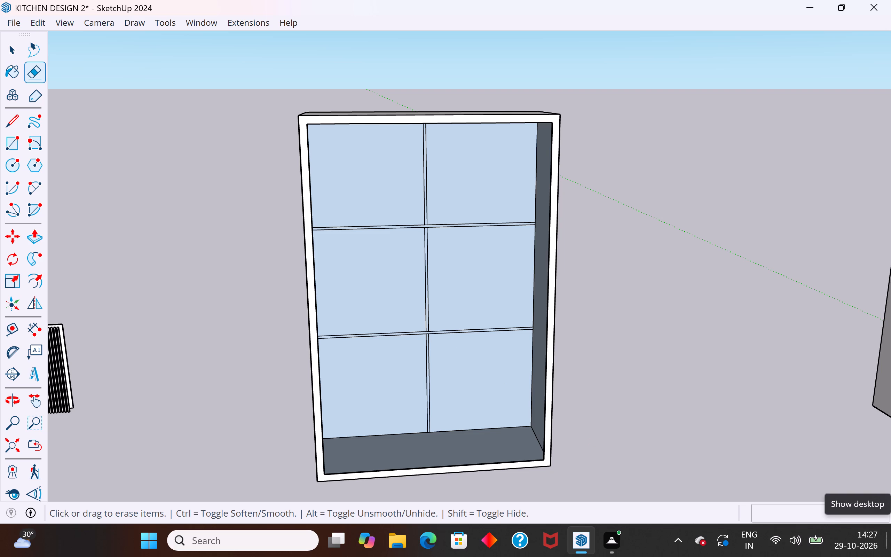
scroll(890, 556, down, 3)
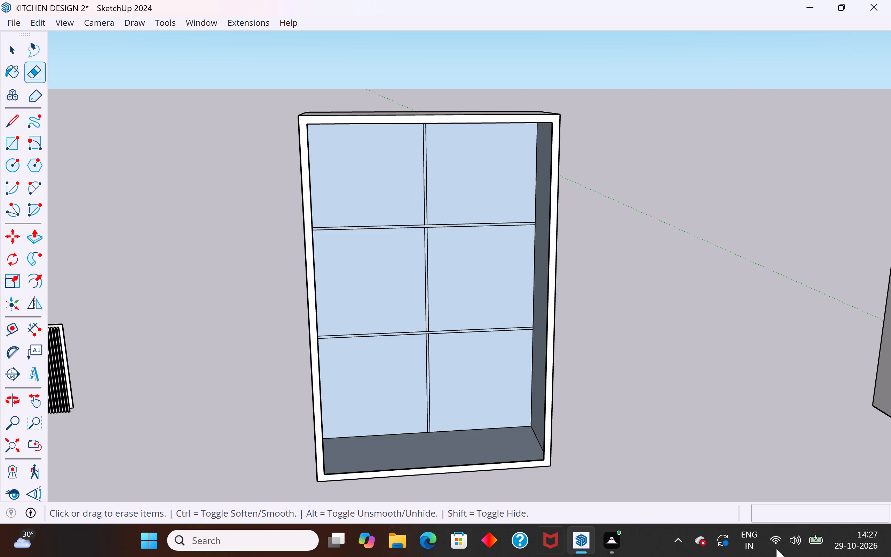
click(5, 48)
click(174, 219)
Push/Pull the upper shelf strip 1' 1 7/16" from the back panel to the cabinet front.
scroll(486, 226, up, 2)
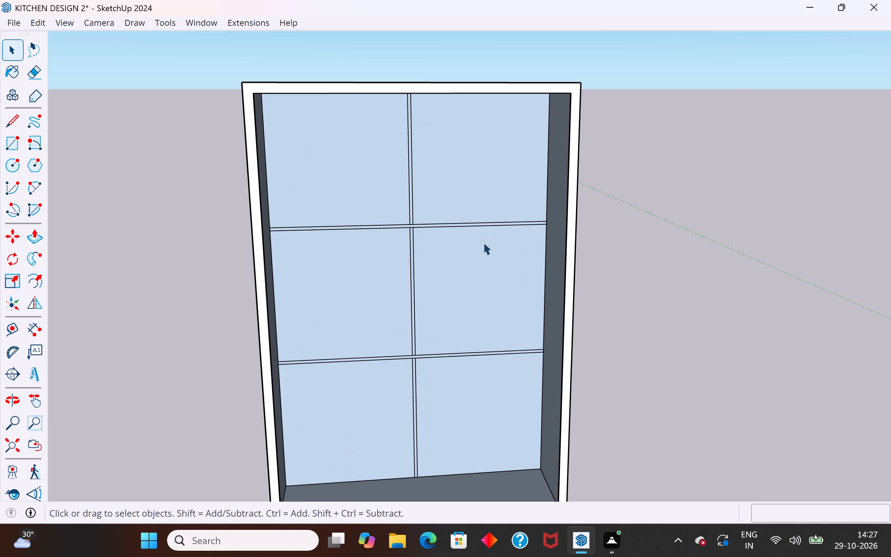
middle_drag(457, 321, 547, 346)
scroll(521, 197, up, 4)
scroll(512, 223, up, 5)
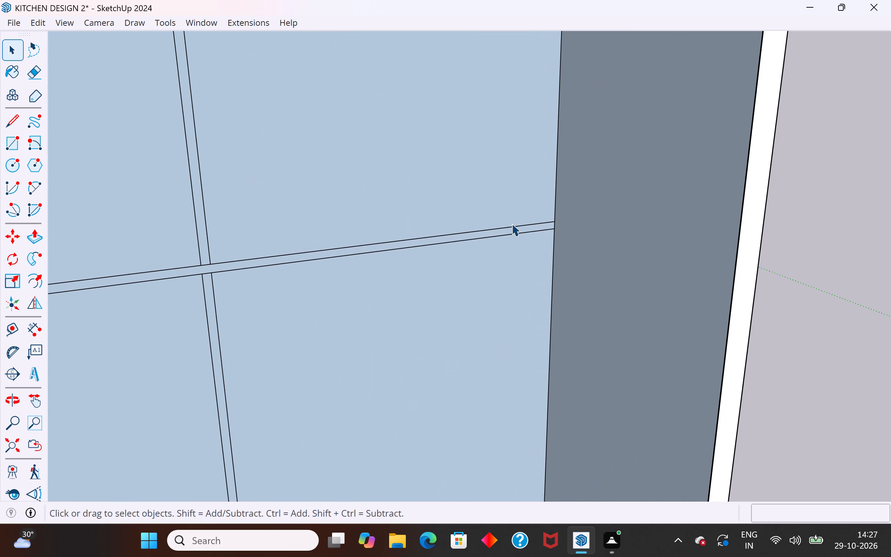
click(519, 229)
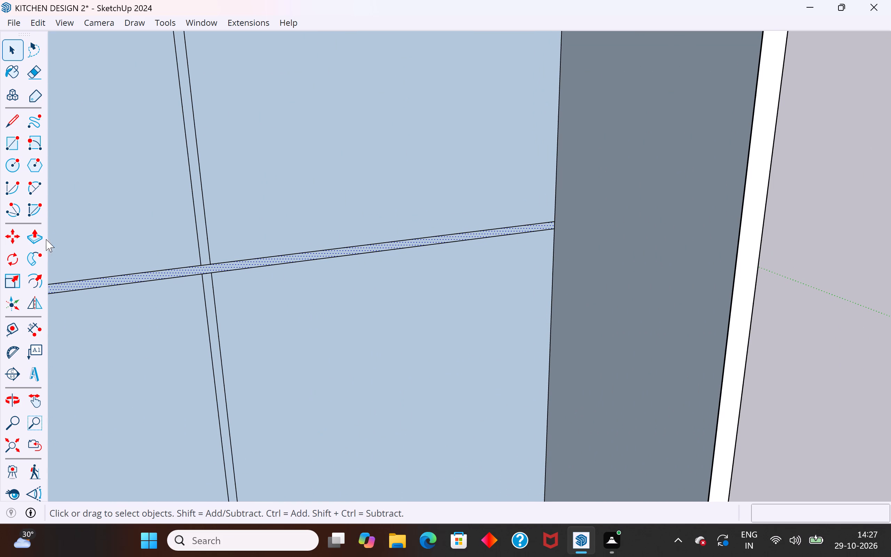
click(40, 237)
click(541, 224)
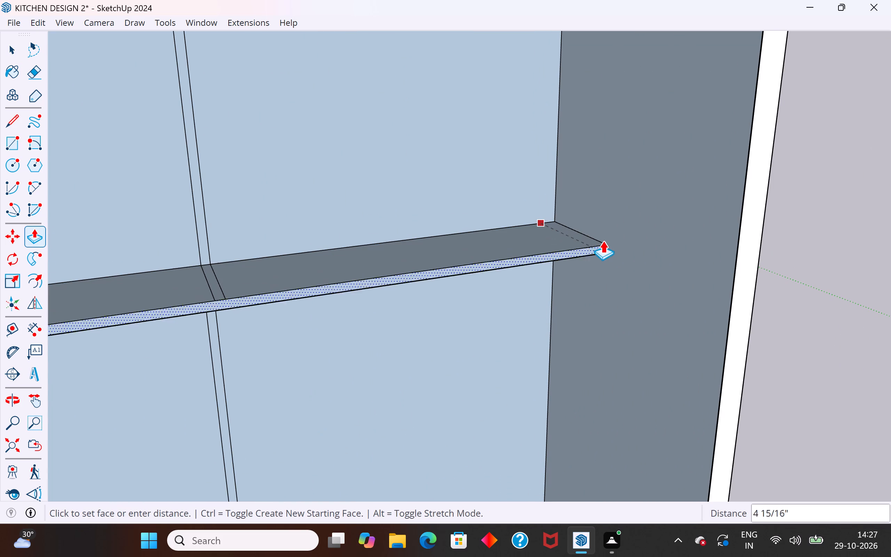
click(728, 308)
scroll(785, 149, down, 5)
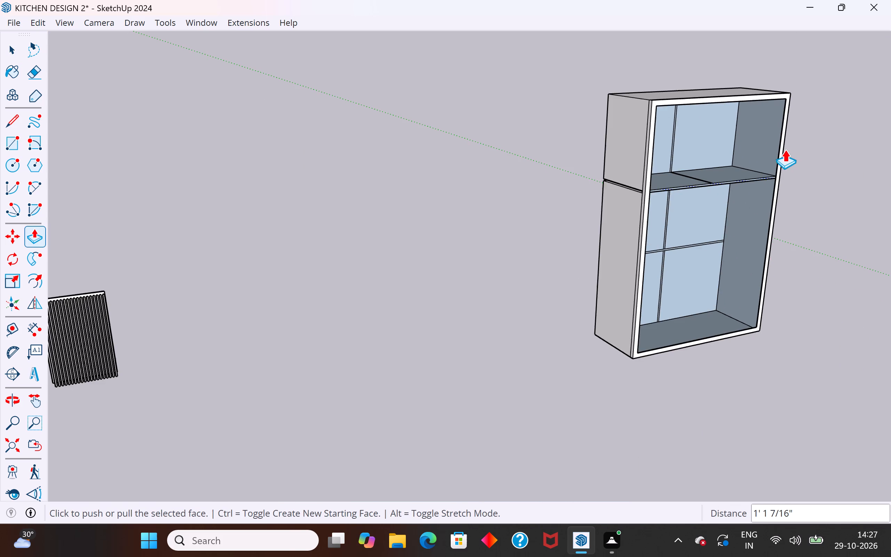
middle_drag(715, 221, 582, 186)
scroll(561, 237, up, 4)
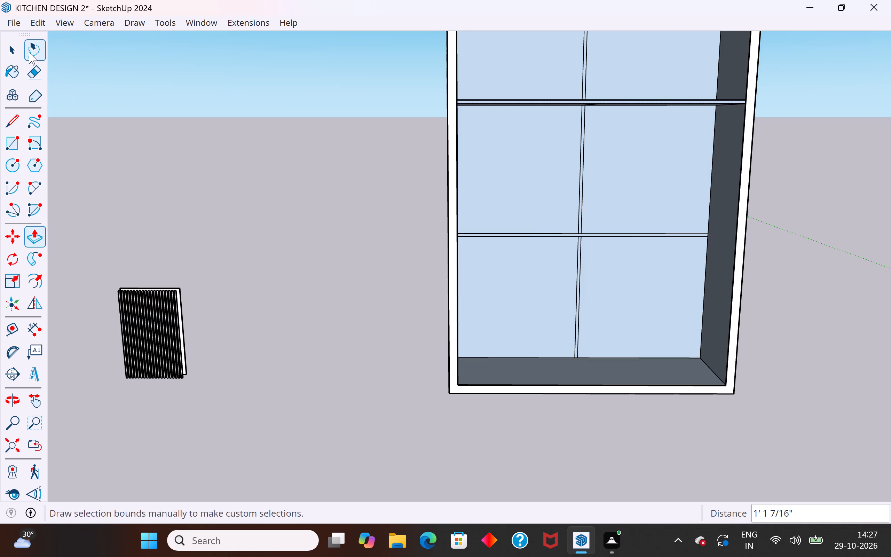
click(17, 48)
click(382, 246)
Push/Pull the lower shelf strip 1' 1 7/16" from the back panel to the cabinet's front edge.
scroll(475, 240, up, 10)
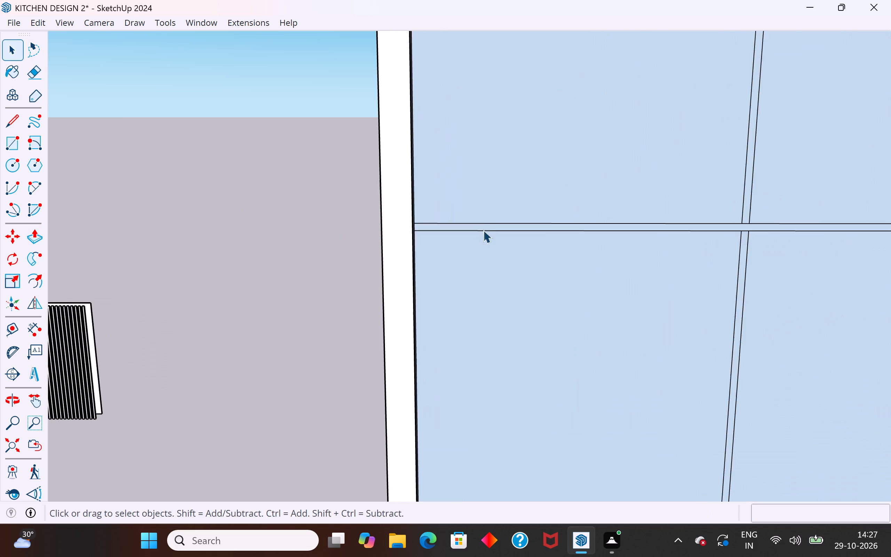
middle_drag(489, 221, 429, 235)
click(441, 225)
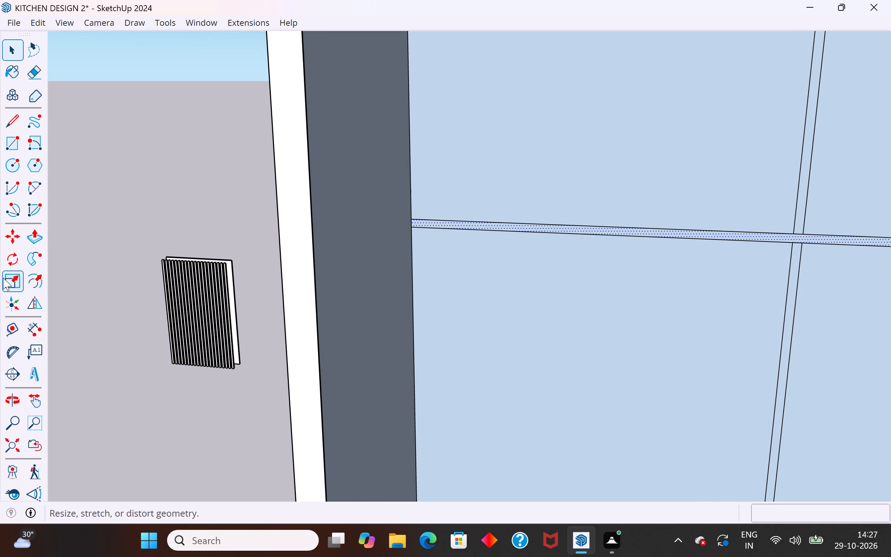
click(32, 243)
click(448, 223)
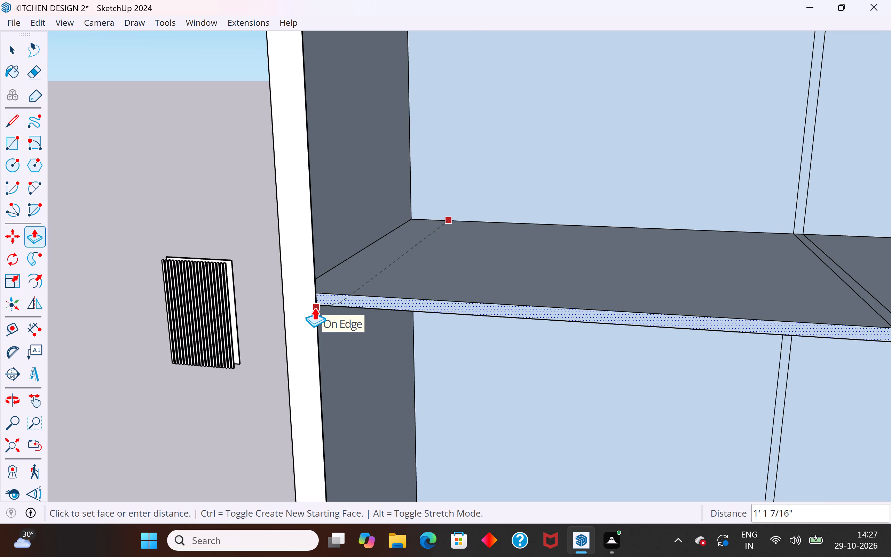
scroll(314, 307, up, 8)
click(321, 327)
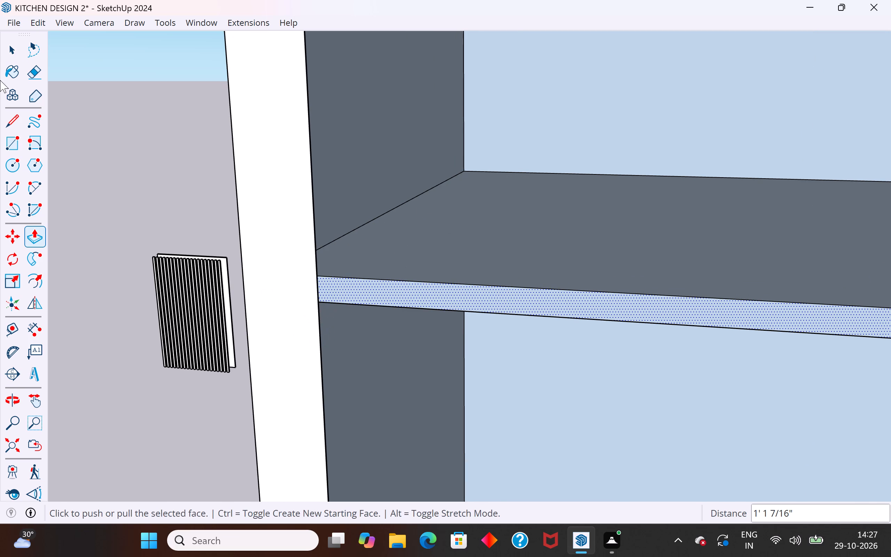
click(11, 51)
click(168, 150)
Push/Pull the vertical divider strip below the lower shelf 1' 1 7/16" out to the cabinet front.
scroll(506, 189, down, 11)
middle_drag(543, 285, 536, 321)
middle_drag(651, 293, 605, 239)
scroll(735, 318, up, 5)
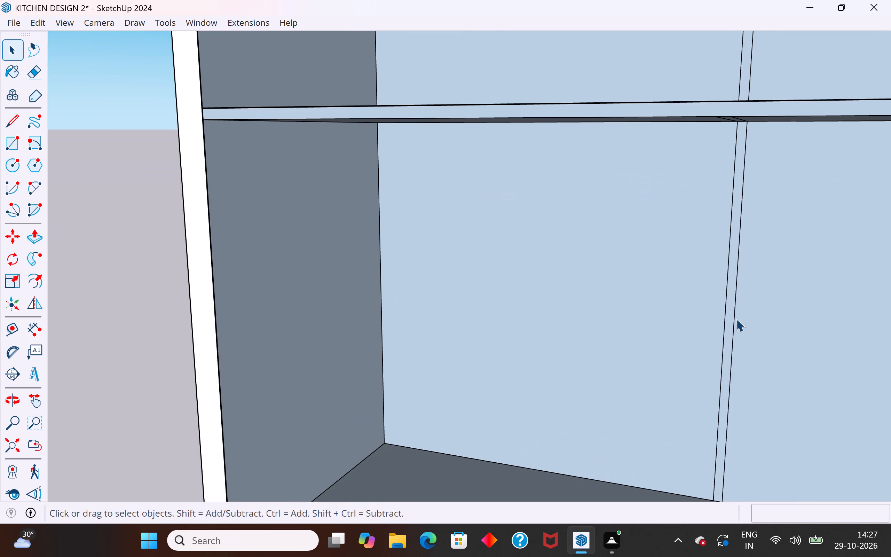
click(729, 299)
scroll(721, 226, down, 6)
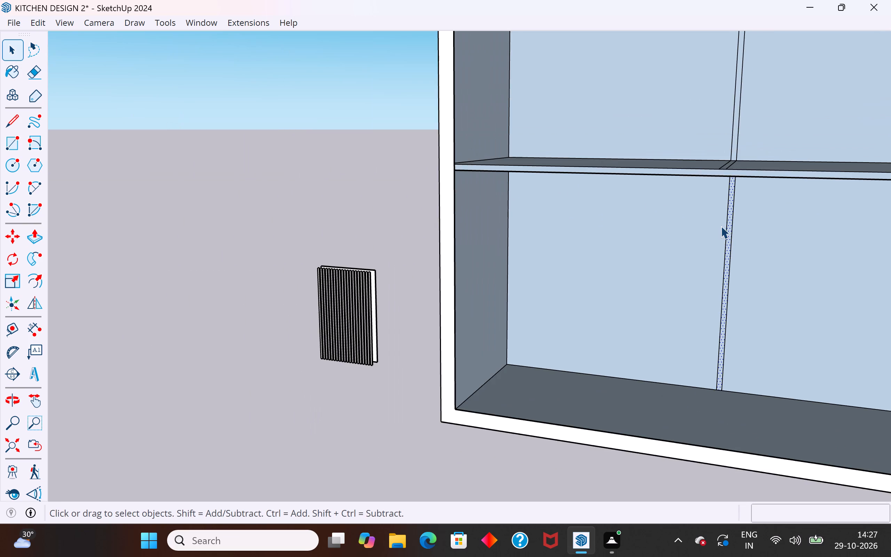
middle_drag(726, 235, 663, 335)
scroll(553, 164, down, 4)
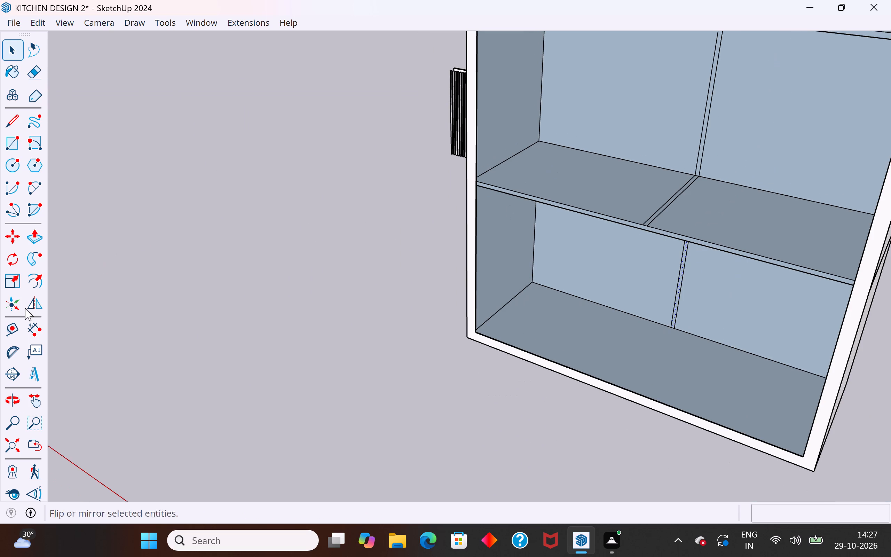
click(32, 229)
scroll(697, 321, up, 5)
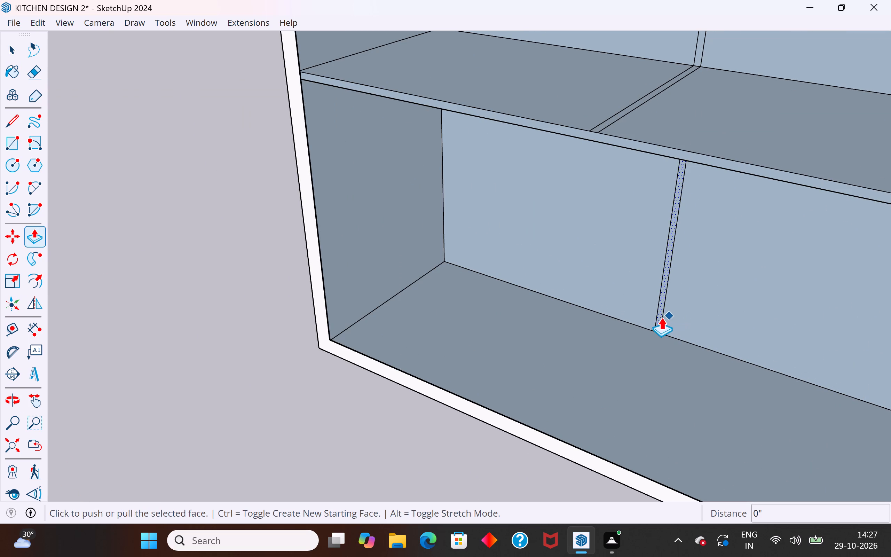
click(659, 320)
click(596, 459)
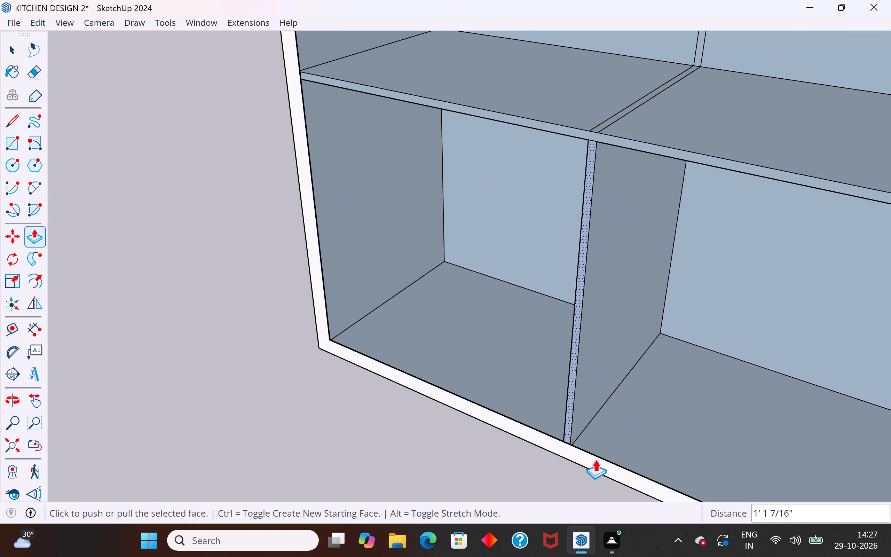
scroll(482, 405, down, 10)
click(14, 51)
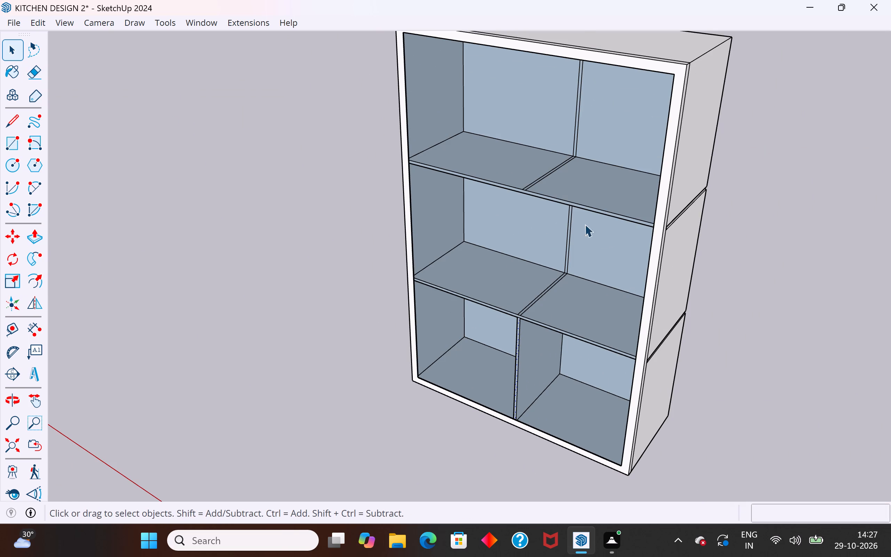
Push/Pull the vertical divider strip between the two shelves 1' 1 7/16" out to the cabinet front.
scroll(554, 209, up, 9)
scroll(579, 249, up, 4)
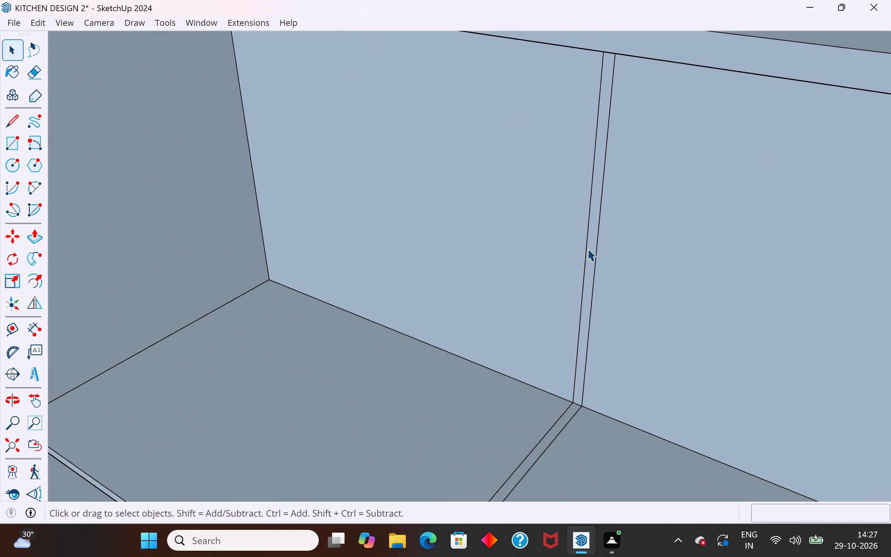
click(590, 249)
scroll(590, 249, down, 5)
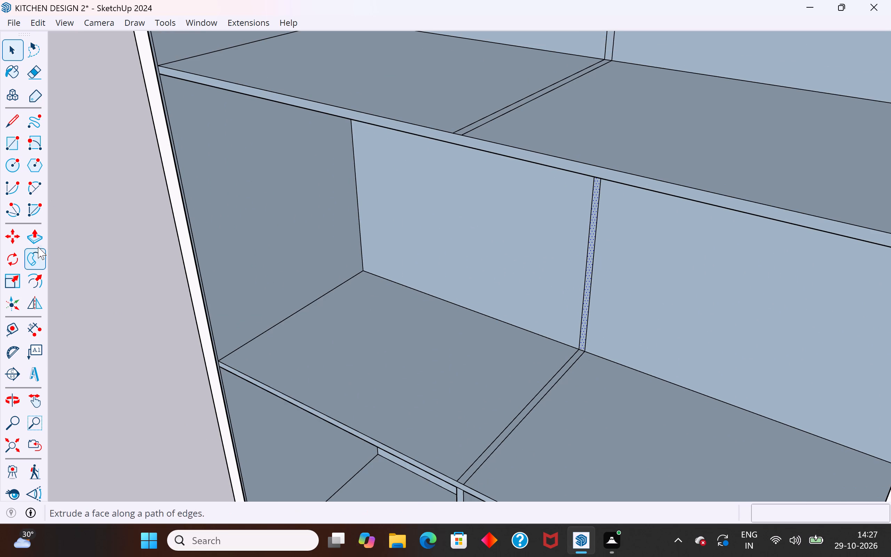
click(35, 242)
click(577, 346)
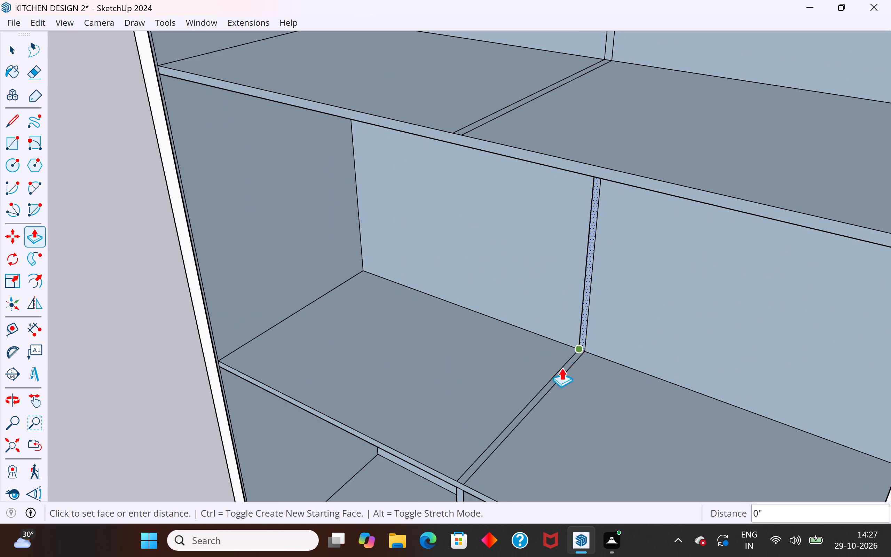
click(469, 495)
scroll(392, 429, down, 5)
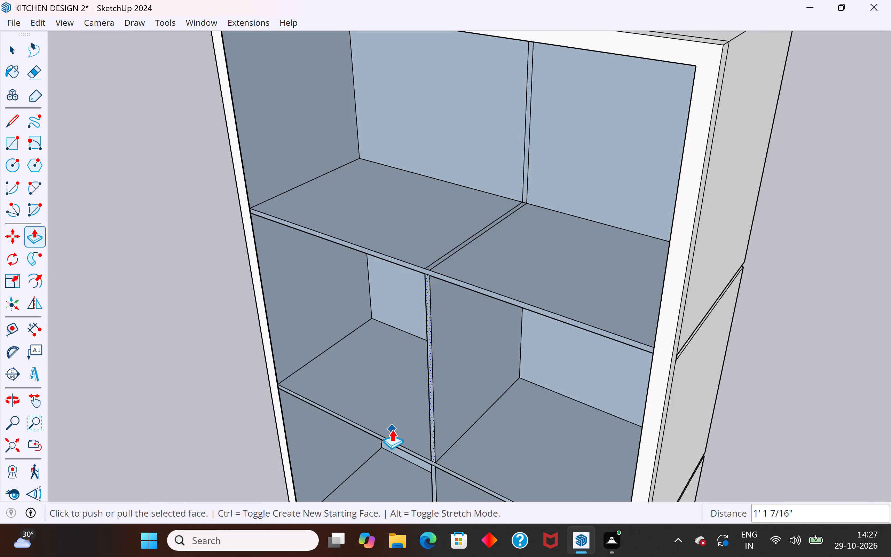
scroll(392, 429, down, 3)
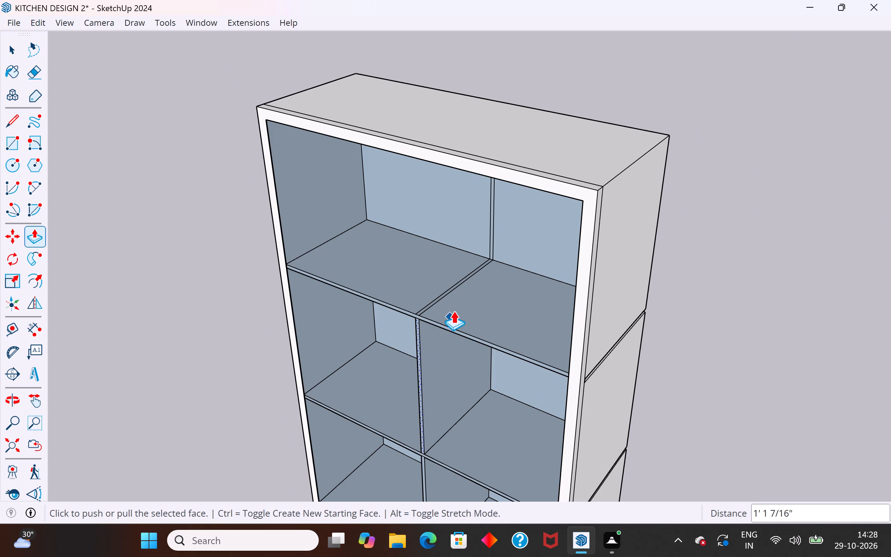
Push/Pull the vertical divider strip above the upper shelf 1' 1 7/16" from the back panel to the cabinet front.
click(13, 55)
scroll(448, 226, up, 6)
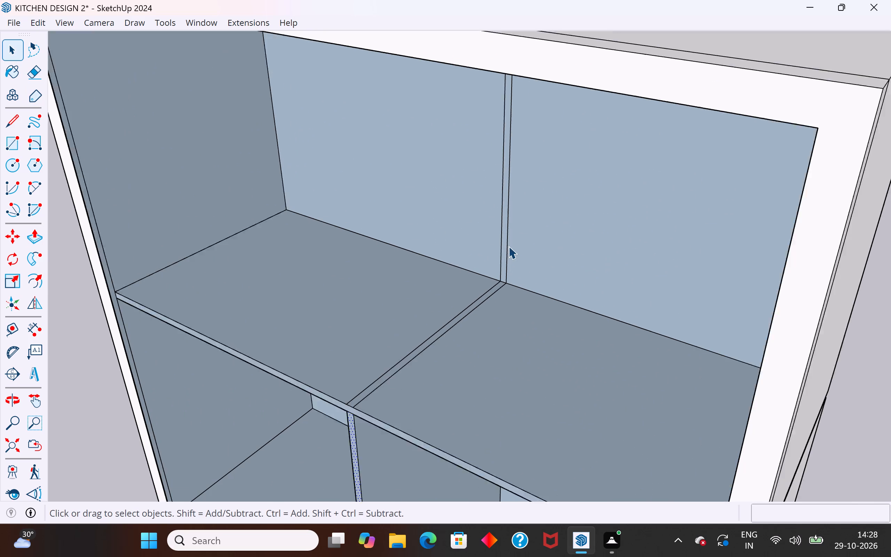
scroll(508, 246, up, 1)
click(504, 233)
click(33, 238)
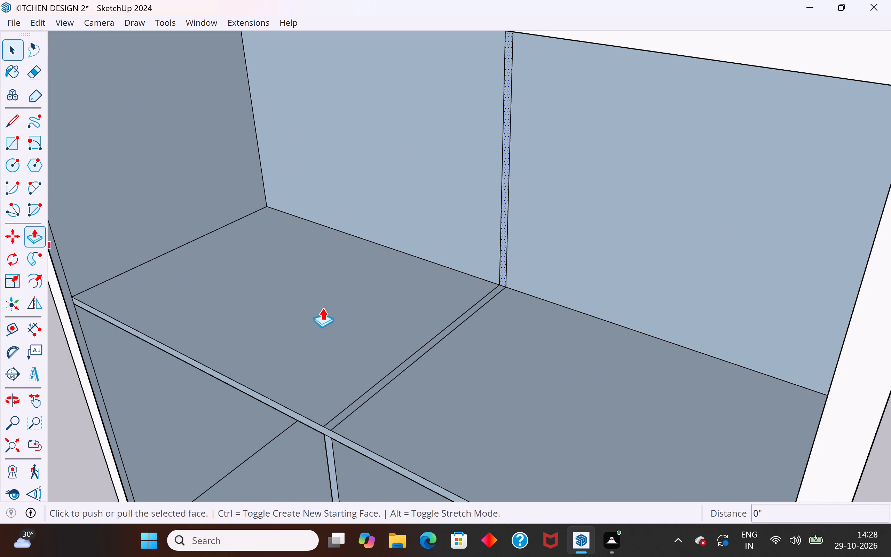
click(504, 281)
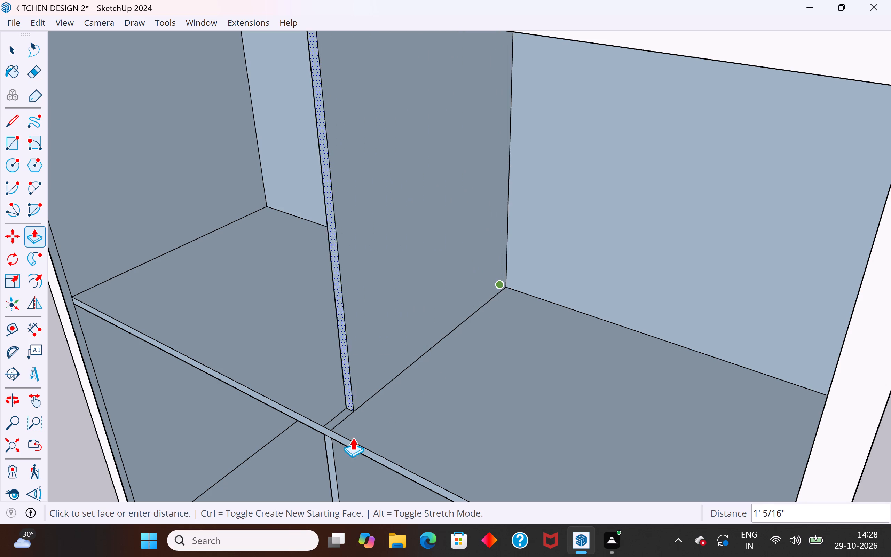
click(342, 444)
Draw a rectangle of 1' 1 7/16" by about 3/8" closing the divider gap on top of the cabinet.
scroll(512, 274, down, 12)
middle_drag(526, 315, 714, 298)
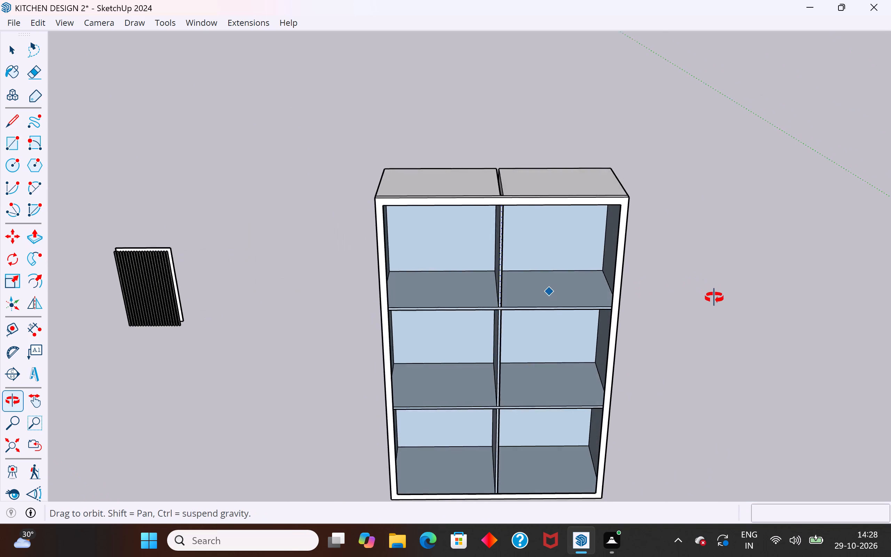
middle_drag(714, 298, 297, 244)
middle_drag(487, 359, 890, 318)
middle_drag(392, 390, 623, 375)
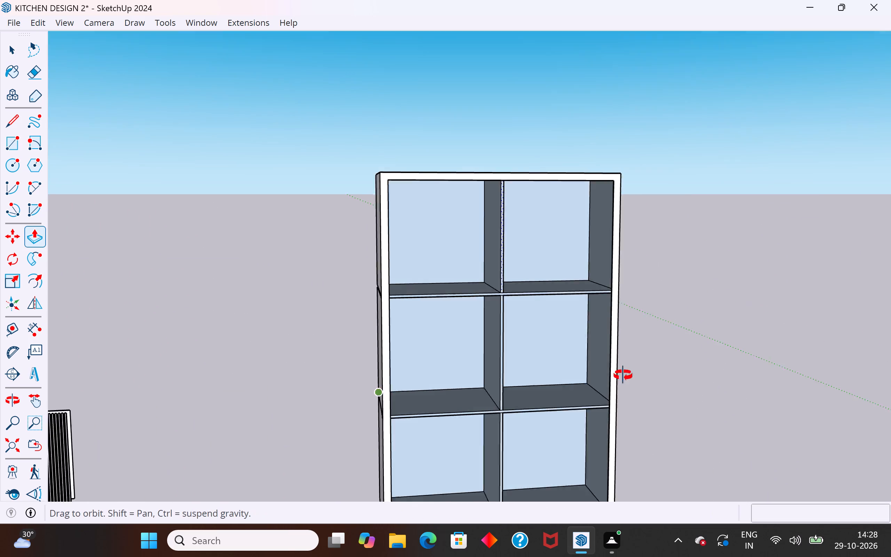
middle_drag(623, 375, 720, 391)
middle_drag(416, 357, 763, 377)
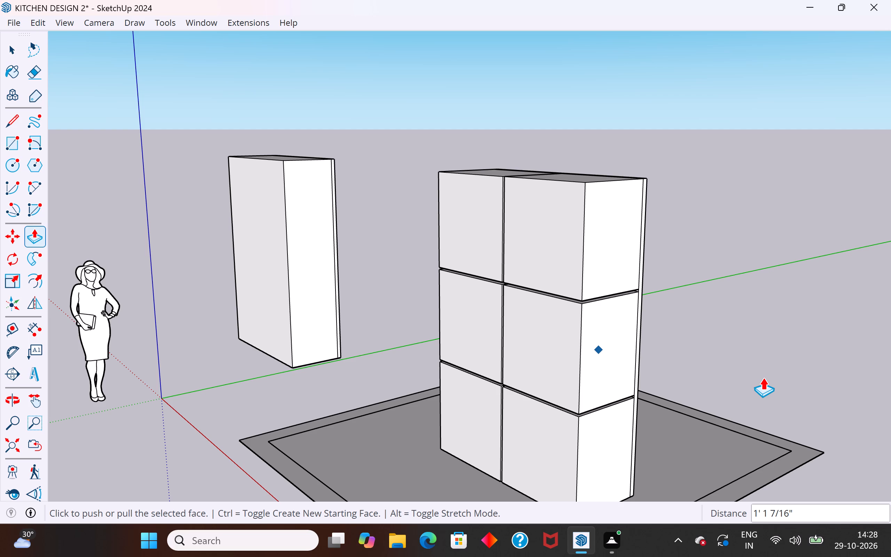
click(14, 44)
click(14, 150)
scroll(490, 236, up, 3)
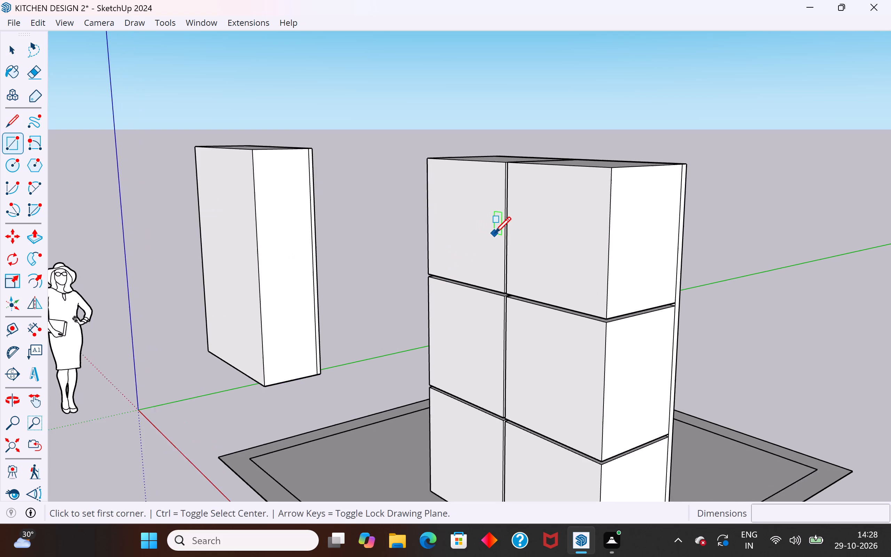
middle_drag(519, 248, 656, 451)
scroll(569, 157, up, 9)
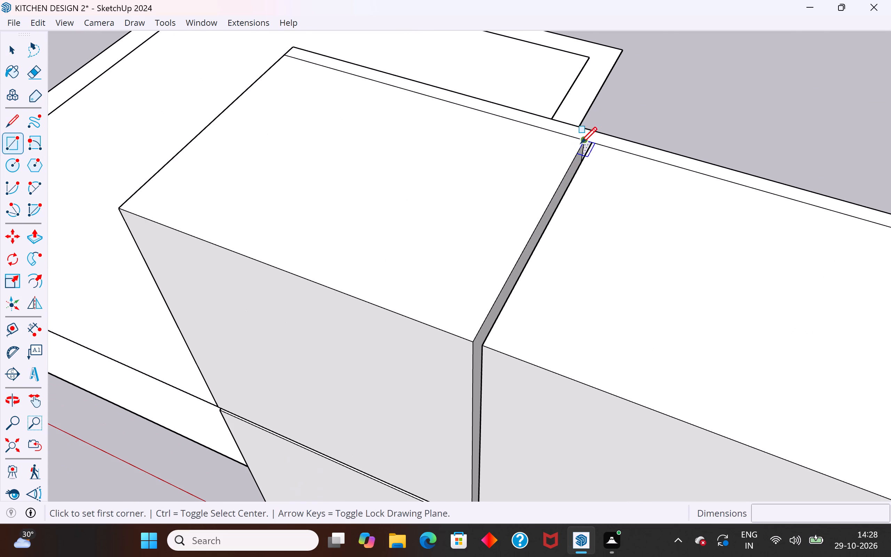
click(585, 141)
click(480, 348)
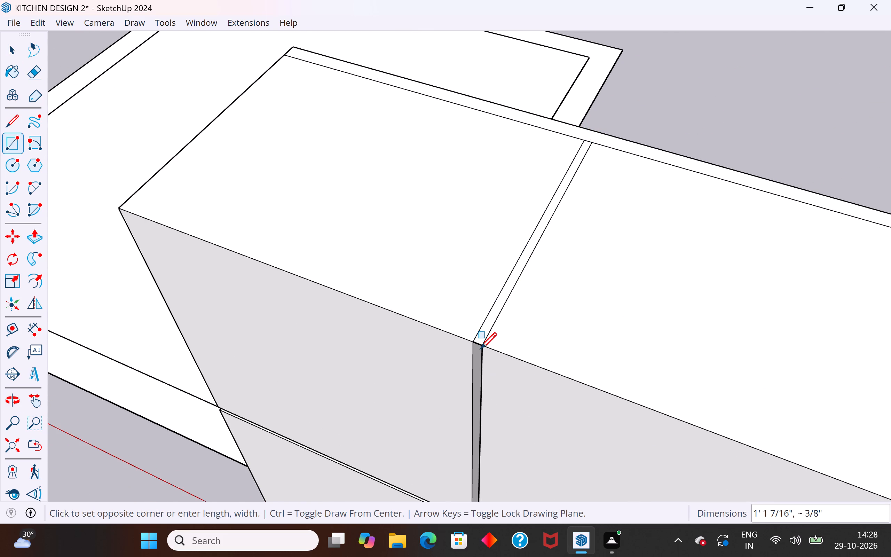
Draw a rectangle about 4' 6 1/8" by 3/8" closing the full-height divider gap on the cabinet's back.
middle_drag(482, 348, 452, 169)
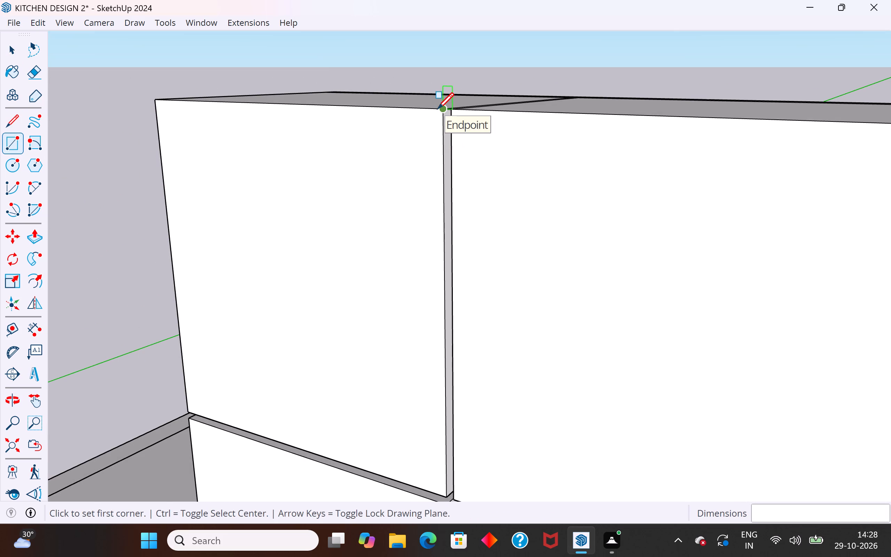
click(439, 114)
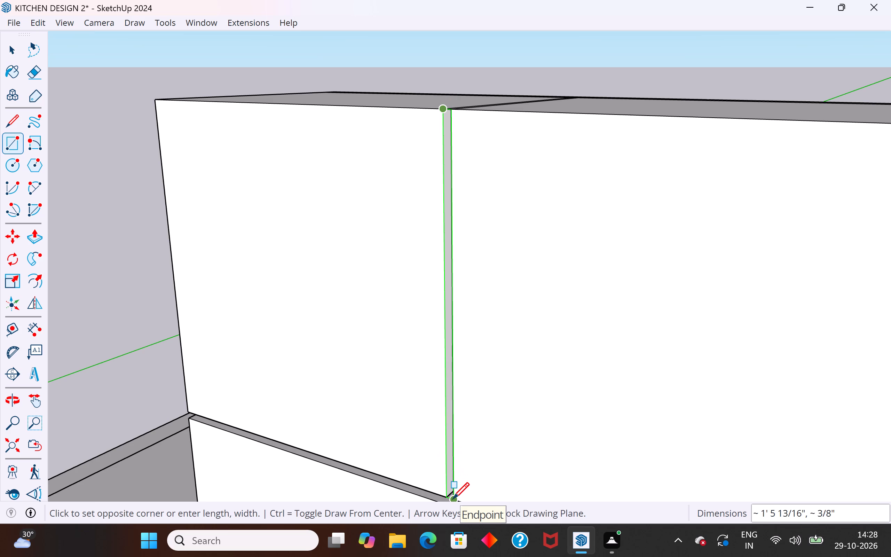
scroll(453, 499, down, 3)
scroll(455, 322, down, 9)
scroll(478, 257, down, 3)
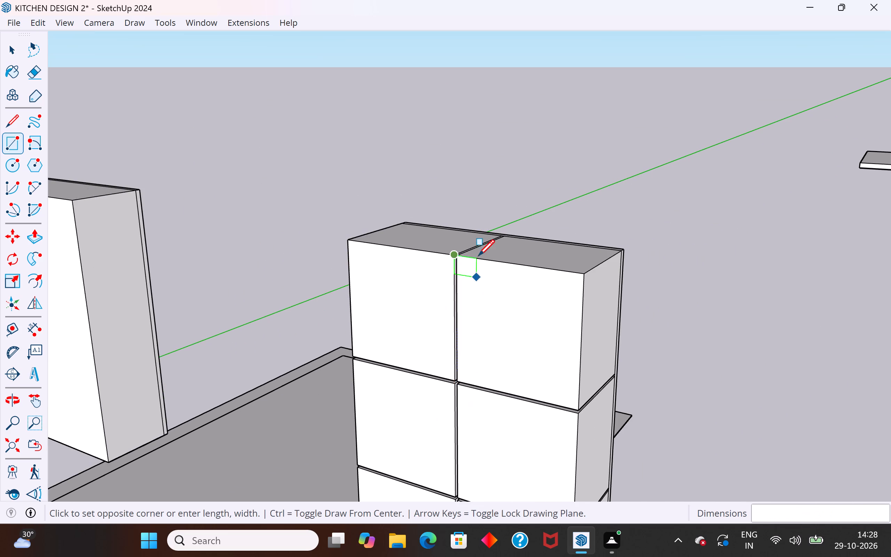
scroll(478, 256, down, 3)
scroll(473, 474, up, 5)
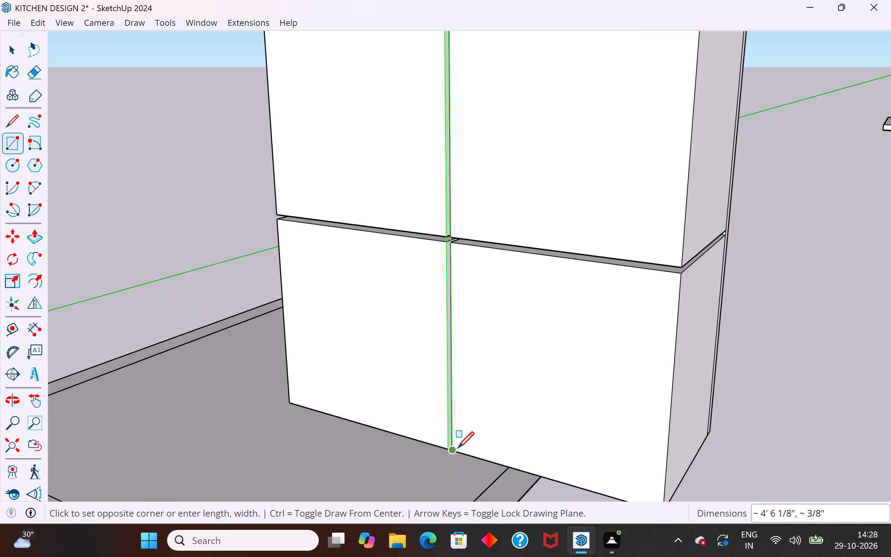
click(458, 448)
Close the lower shelf gap with rectangles about 1' 5 13/16" by 3/8" on the back and 1' 1 7/16" by 3/8" on the side.
click(449, 235)
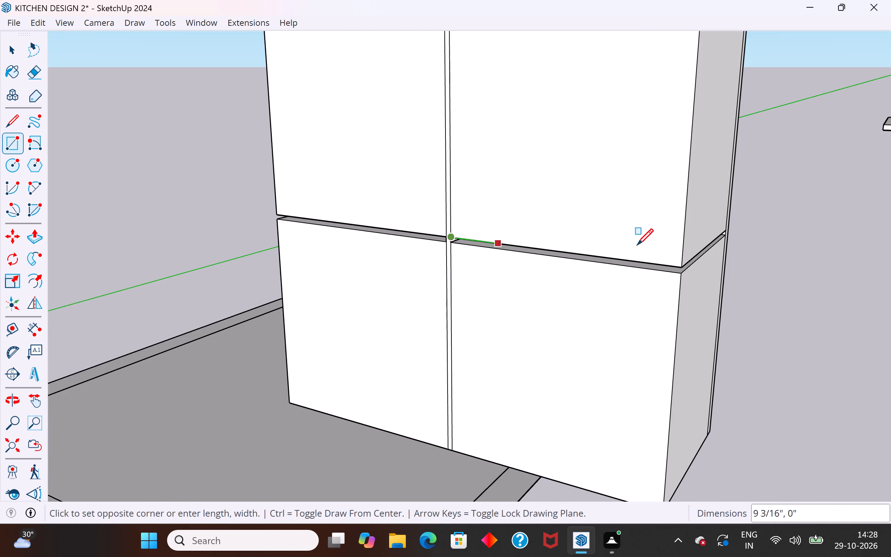
click(679, 278)
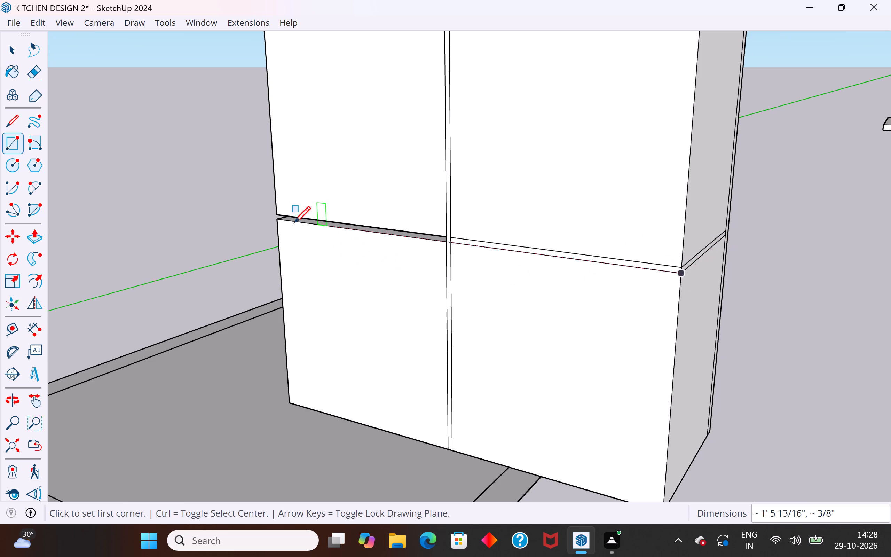
scroll(340, 196, down, 3)
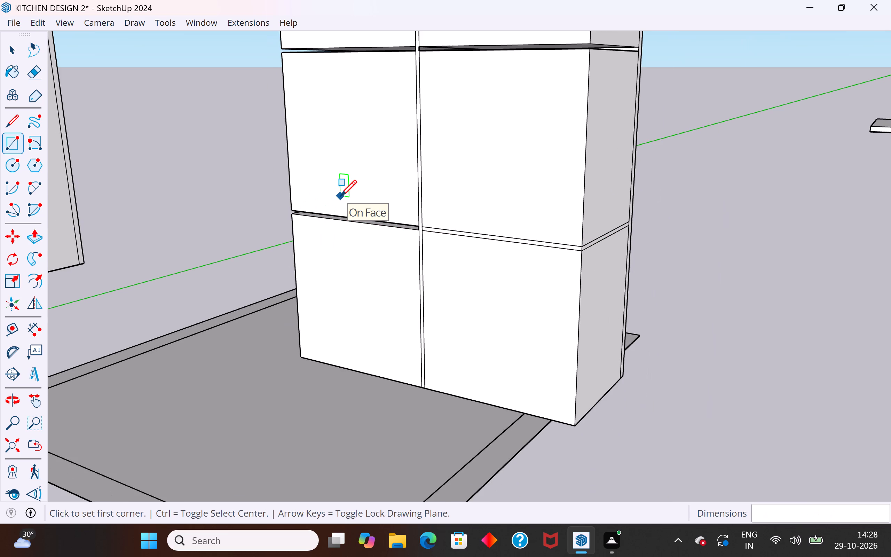
middle_drag(353, 201, 834, 233)
scroll(340, 270, up, 4)
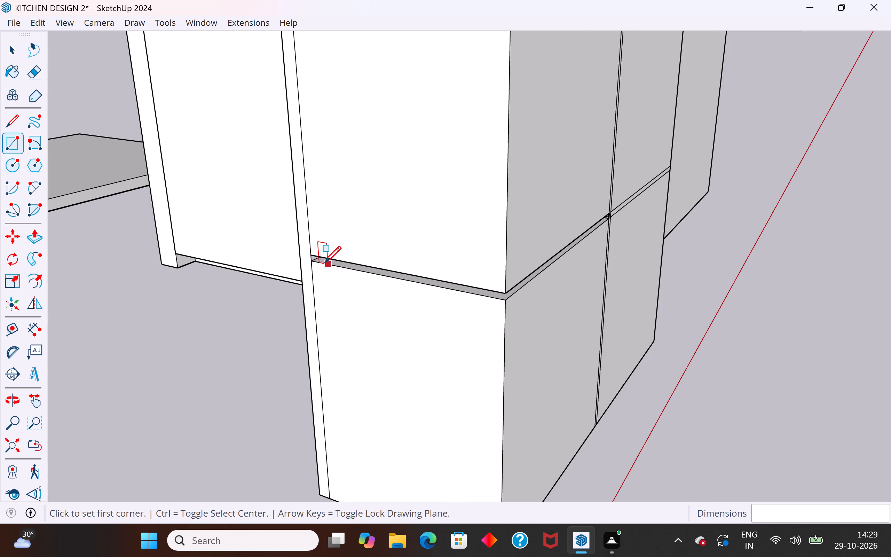
click(310, 251)
click(503, 302)
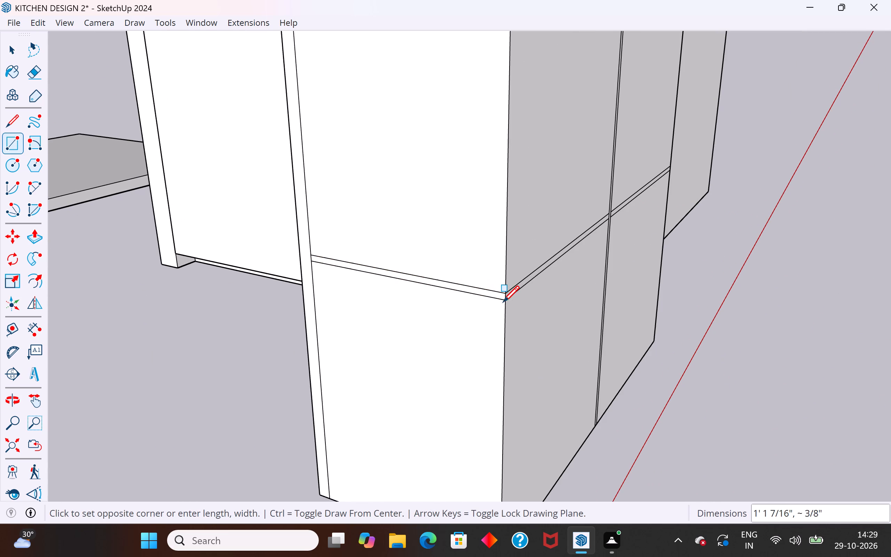
Draw rectangles closing the upper shelf gap on the same cabinet side and on the still-open half of the back.
scroll(455, 345, down, 12)
scroll(461, 238, up, 1)
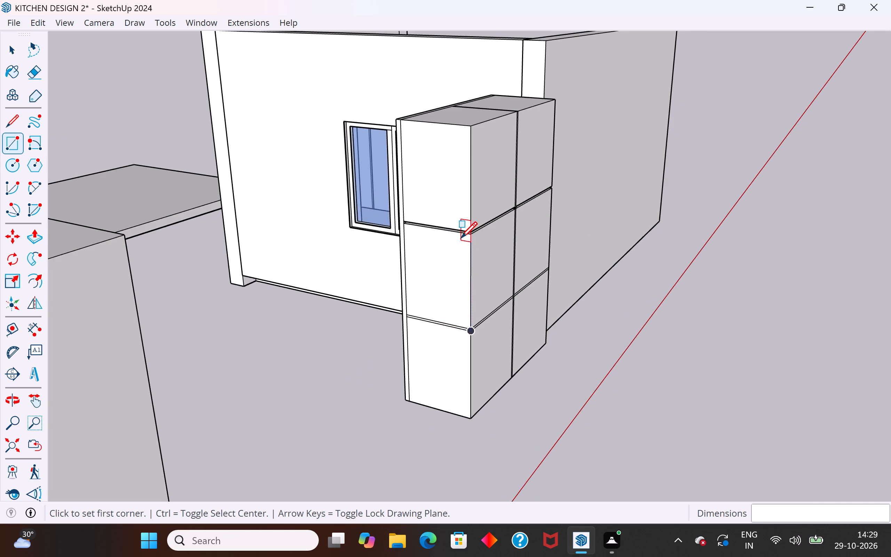
scroll(461, 238, up, 13)
click(340, 199)
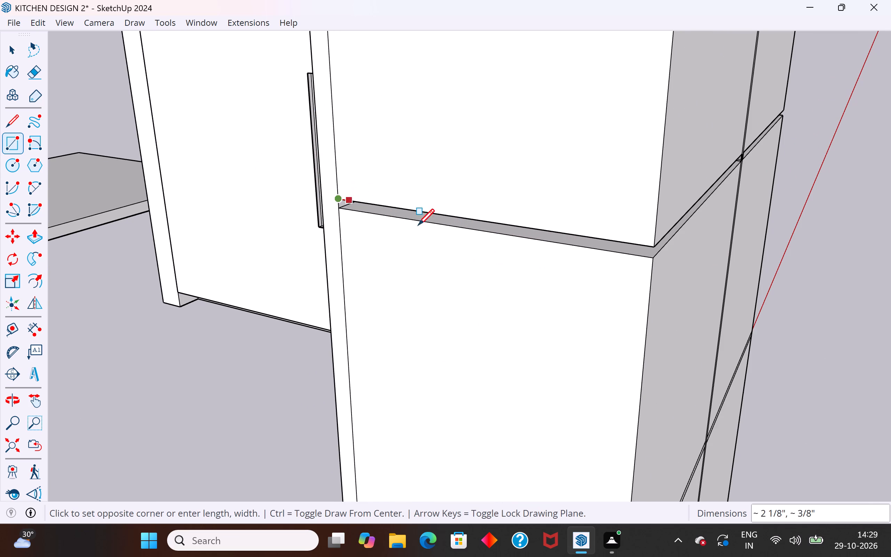
click(650, 260)
middle_drag(720, 231, 509, 205)
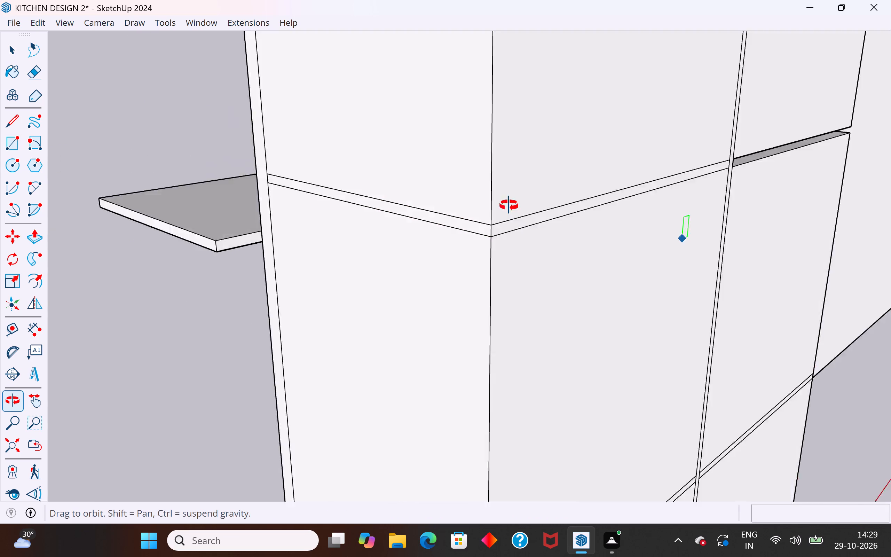
middle_drag(509, 205, 308, 204)
click(431, 164)
scroll(432, 164, down, 6)
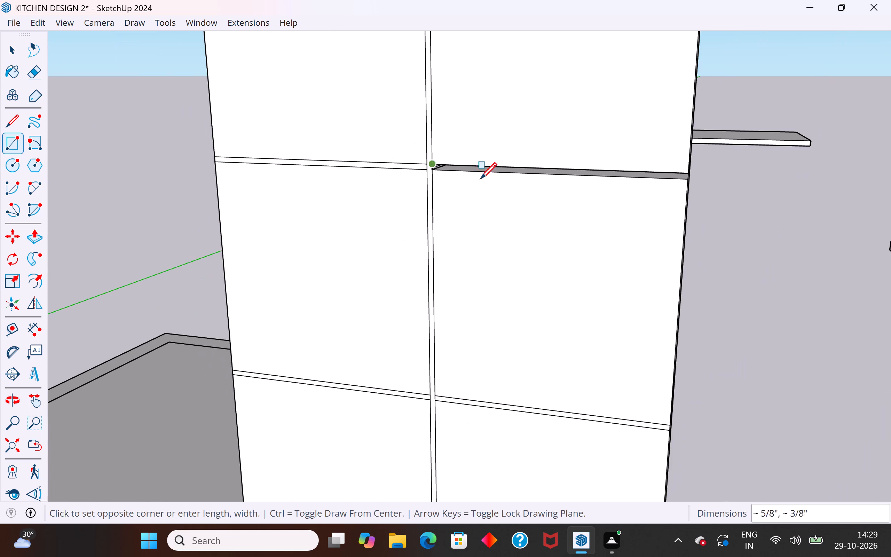
click(689, 180)
Erase the divider seam edges on the cabinet's top and on the back section above the upper shelf.
middle_drag(717, 201, 504, 209)
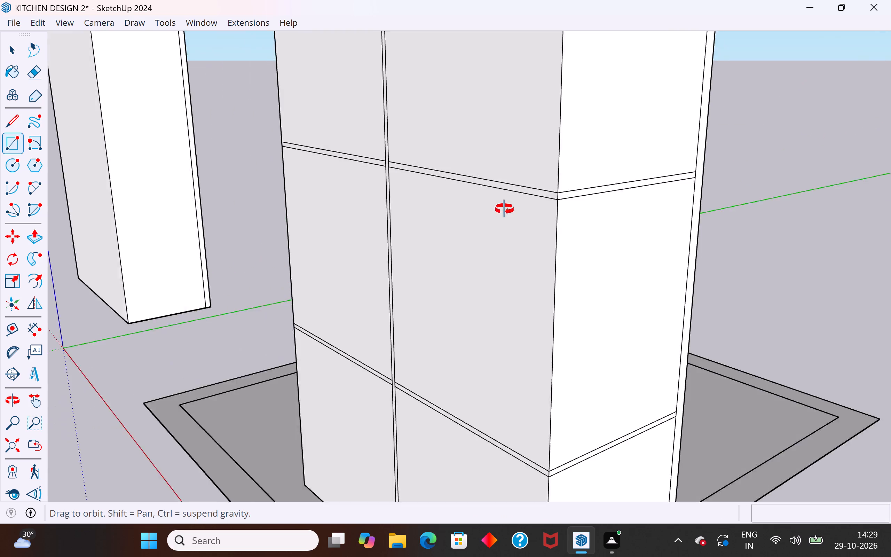
middle_drag(504, 209, 417, 261)
scroll(499, 337, down, 12)
middle_drag(432, 233, 785, 278)
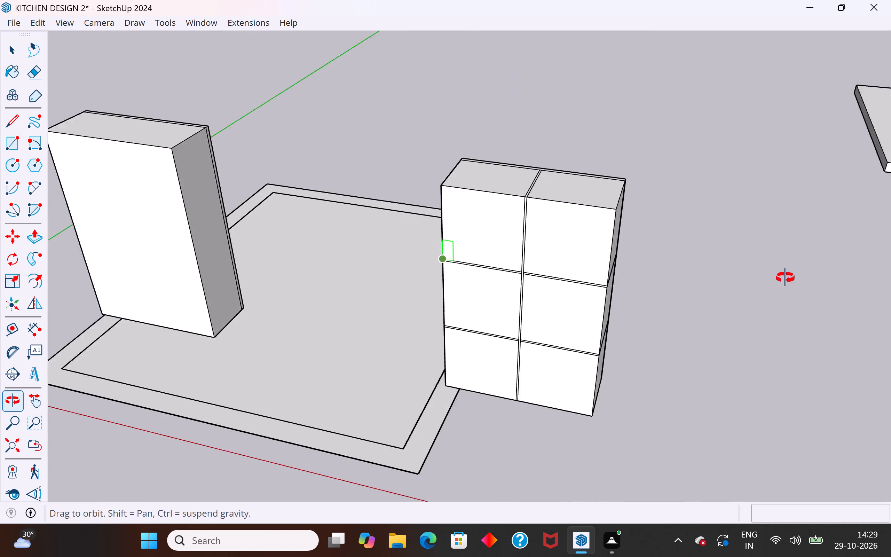
middle_drag(785, 278, 786, 278)
middle_drag(535, 189, 642, 255)
click(14, 47)
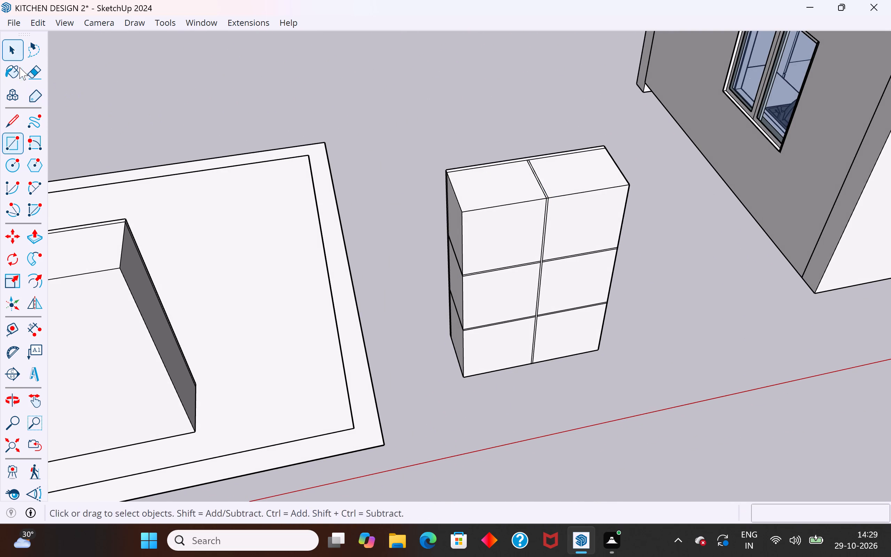
click(29, 74)
scroll(511, 167, up, 4)
drag(528, 200, 559, 195)
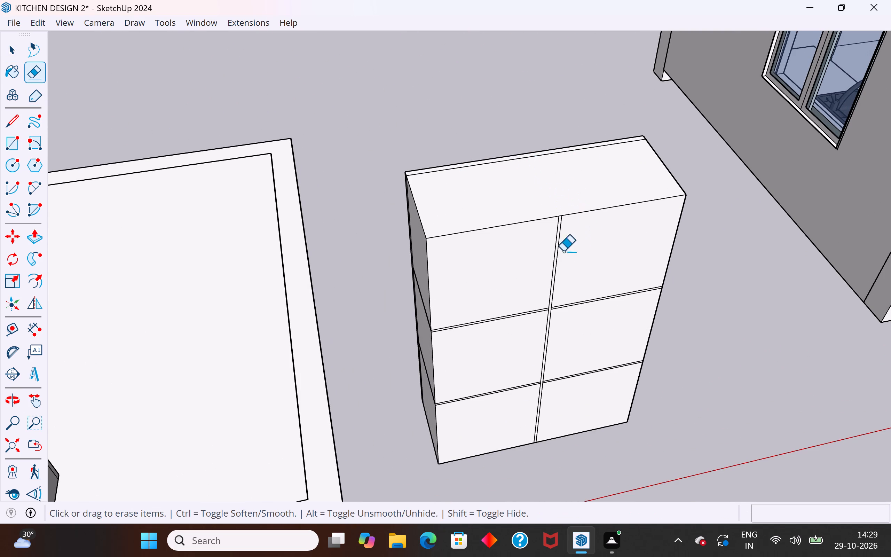
drag(545, 248, 576, 239)
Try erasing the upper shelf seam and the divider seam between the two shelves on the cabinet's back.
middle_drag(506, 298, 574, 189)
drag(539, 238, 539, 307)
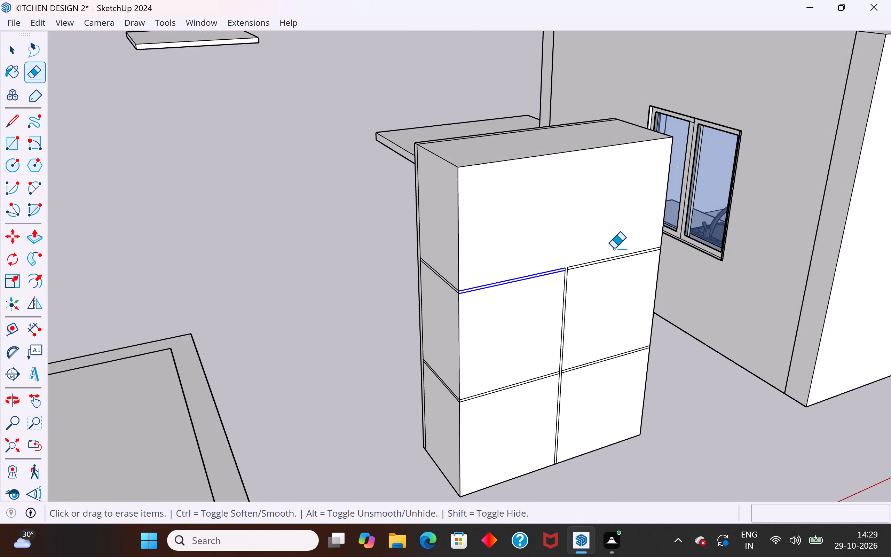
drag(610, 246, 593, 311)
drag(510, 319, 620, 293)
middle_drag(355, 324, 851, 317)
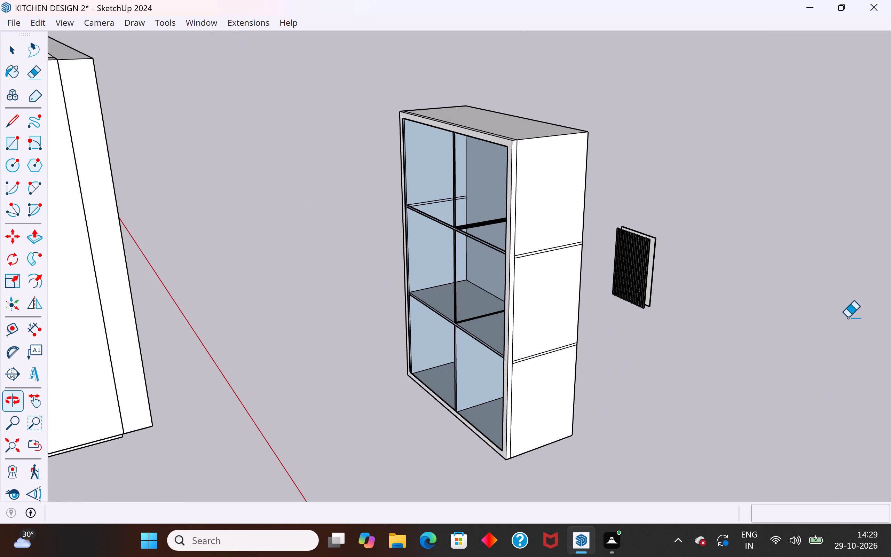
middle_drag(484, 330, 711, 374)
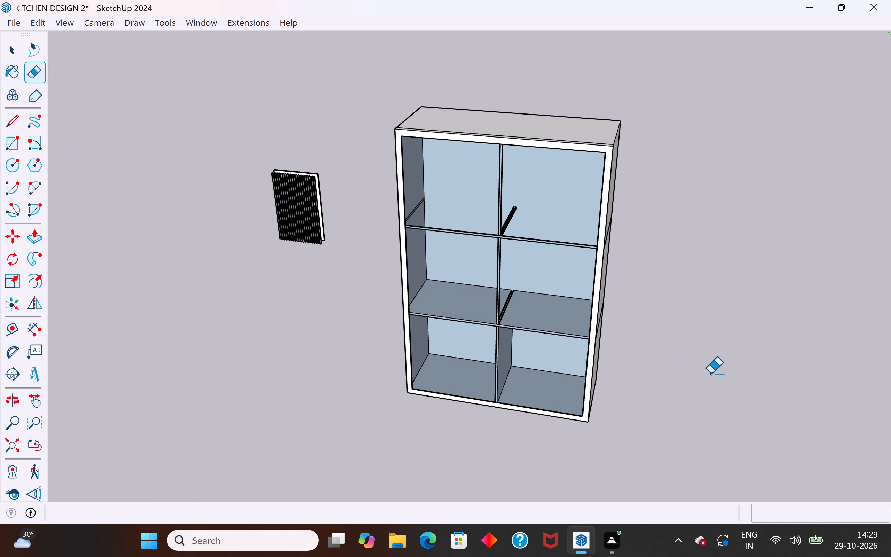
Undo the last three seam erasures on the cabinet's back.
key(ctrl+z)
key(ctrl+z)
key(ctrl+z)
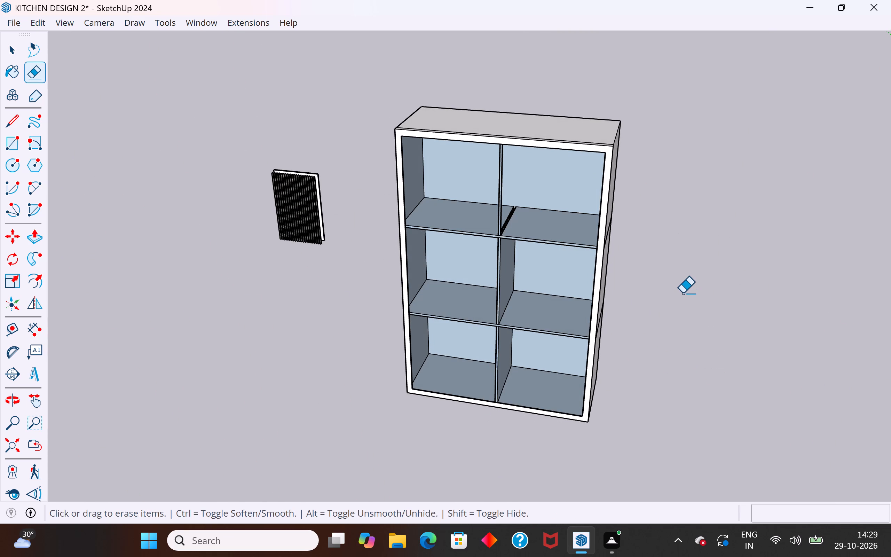
Examine the cabinet's front, side and back, along with the kitchen and the other cabinets nearby.
middle_drag(702, 273, 135, 227)
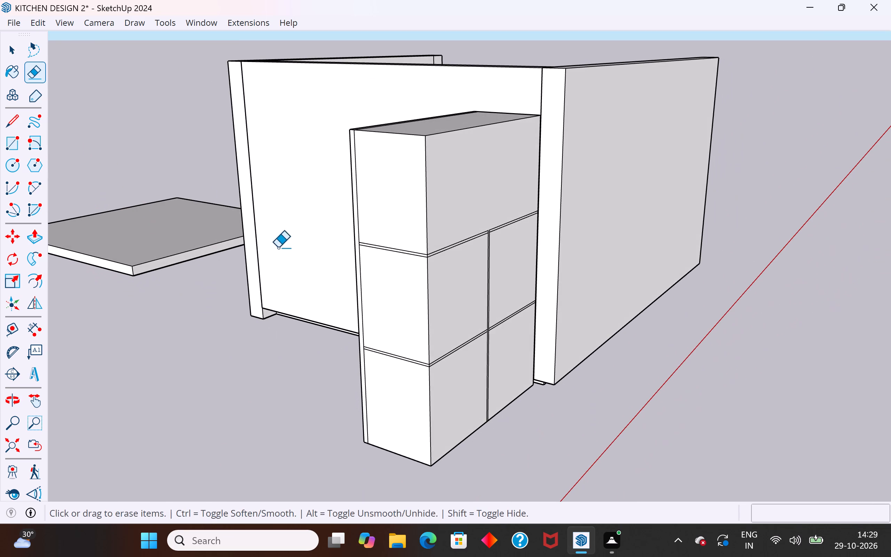
scroll(436, 252, down, 5)
middle_drag(344, 327, 882, 404)
scroll(748, 260, down, 4)
scroll(675, 213, up, 3)
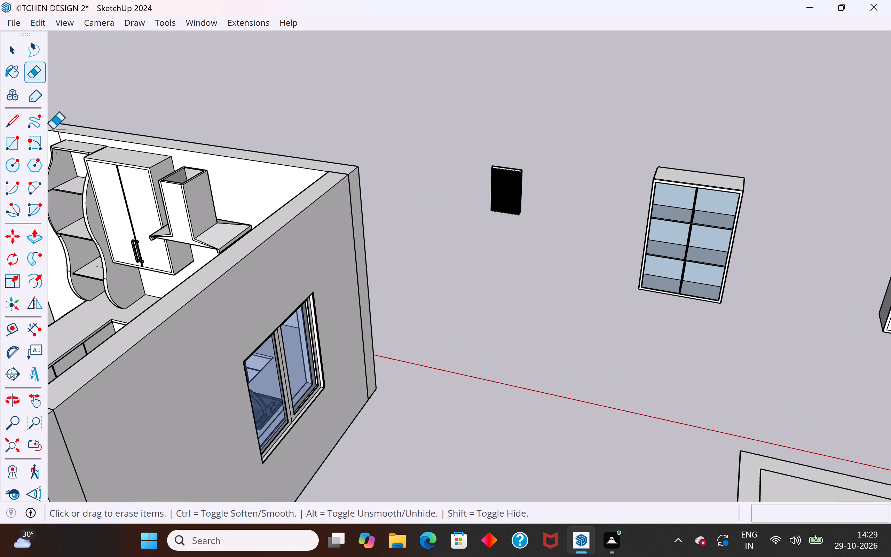
scroll(586, 214, down, 3)
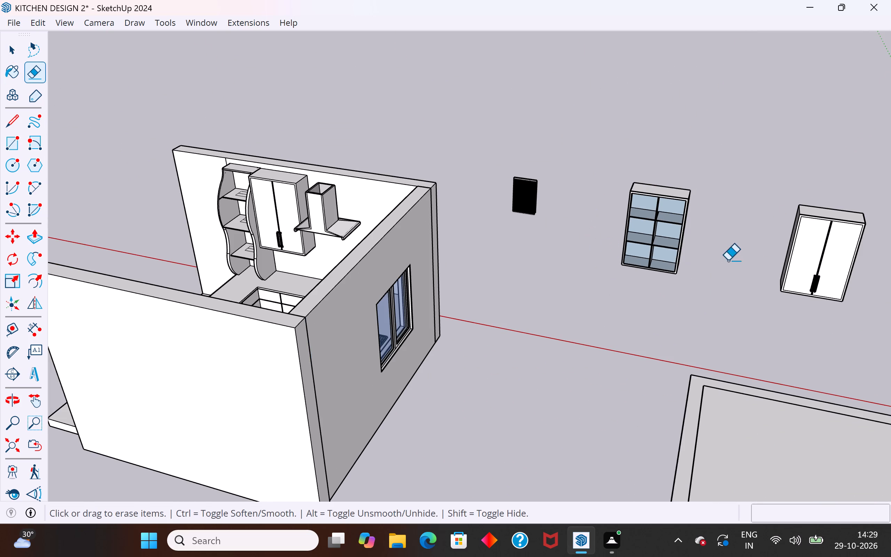
middle_drag(728, 260, 205, 233)
scroll(407, 306, up, 5)
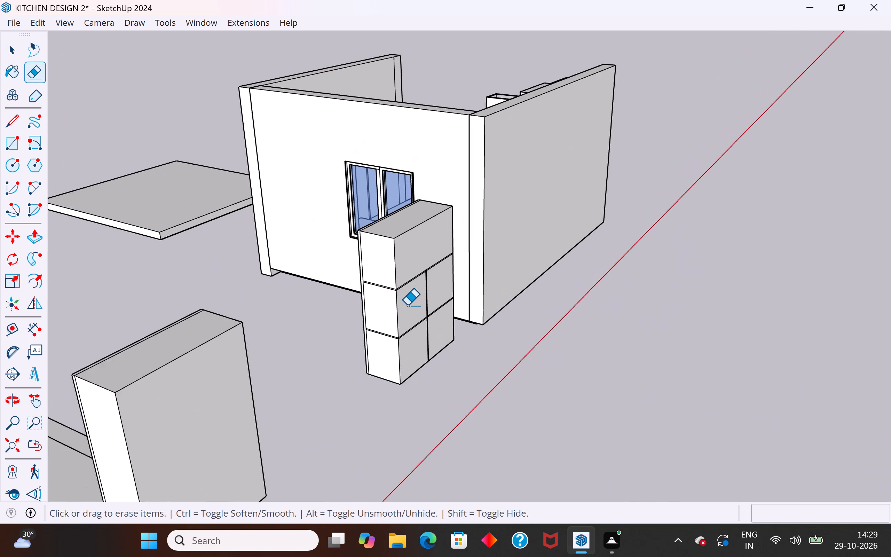
scroll(407, 305, up, 11)
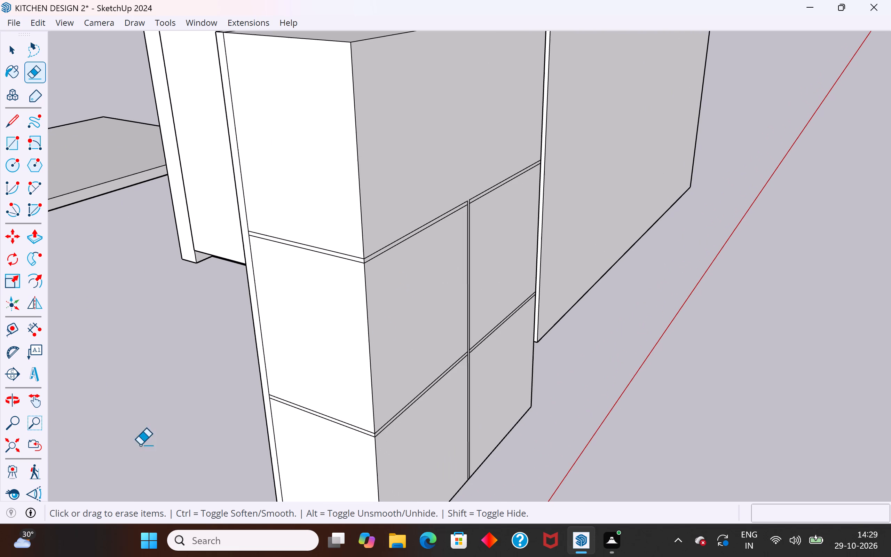
Examine the open-shelf cabinet's back and front against the kitchen and the other wall cabinets outside it.
scroll(424, 308, down, 4)
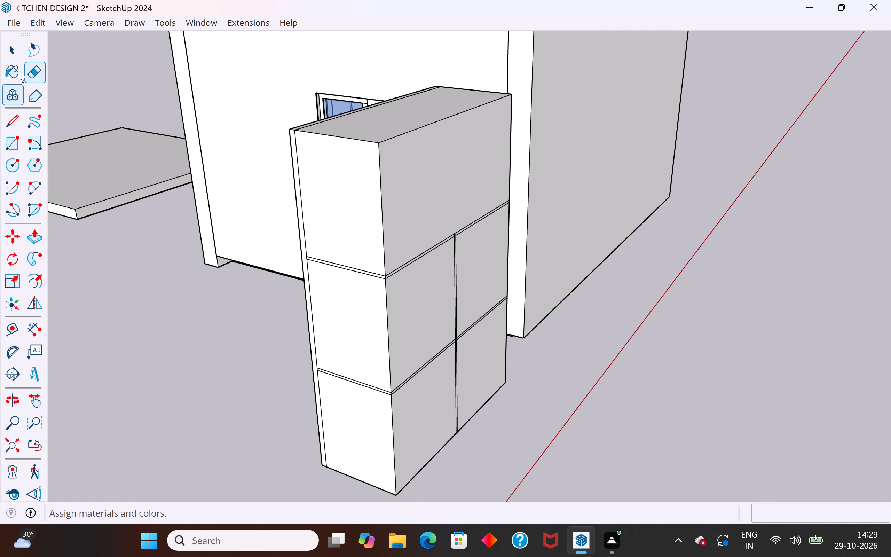
scroll(350, 331, down, 5)
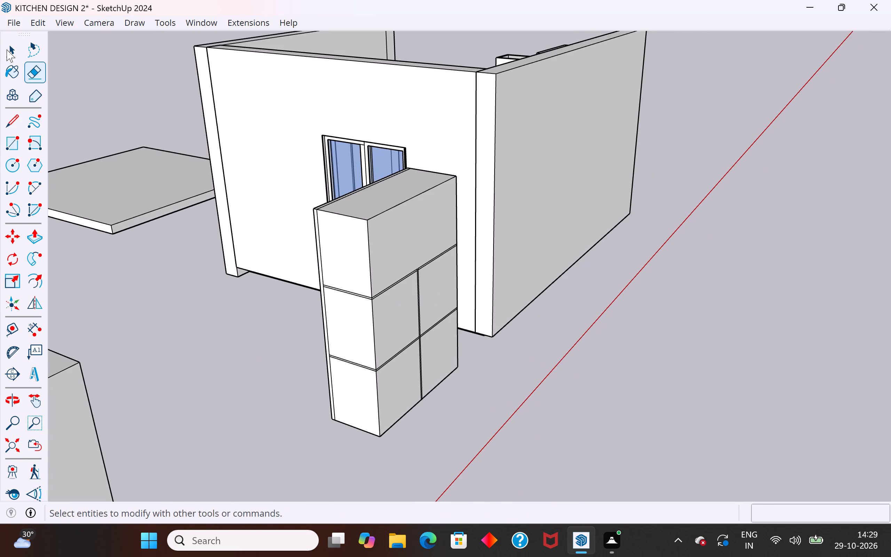
click(7, 49)
click(140, 244)
middle_drag(237, 343, 694, 351)
scroll(492, 315, down, 5)
scroll(780, 141, up, 3)
middle_drag(702, 219, 823, 180)
scroll(716, 175, up, 1)
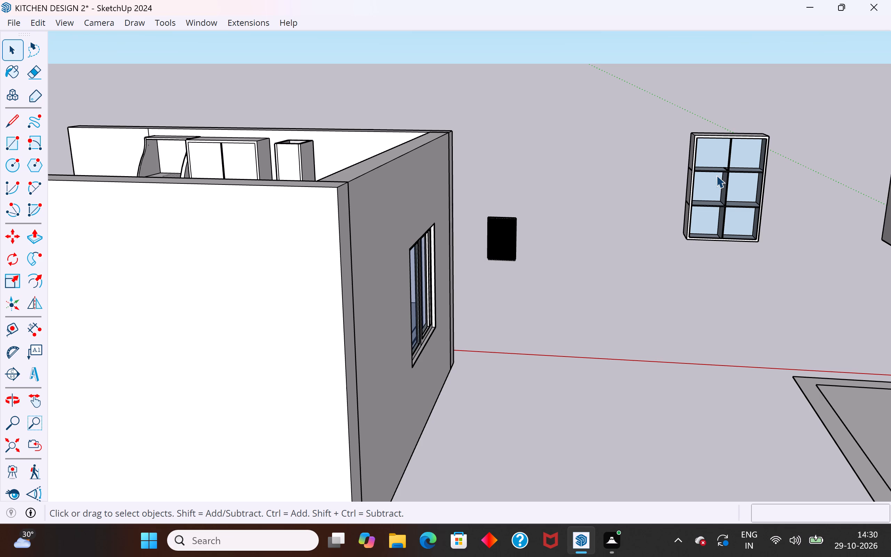
scroll(691, 213, down, 4)
middle_click(690, 221)
scroll(587, 228, down, 3)
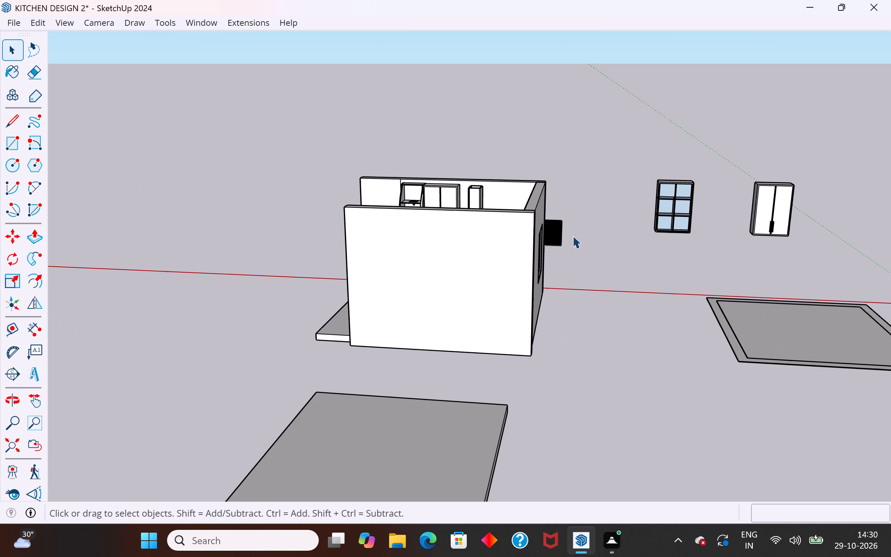
scroll(774, 197, up, 8)
scroll(560, 221, up, 4)
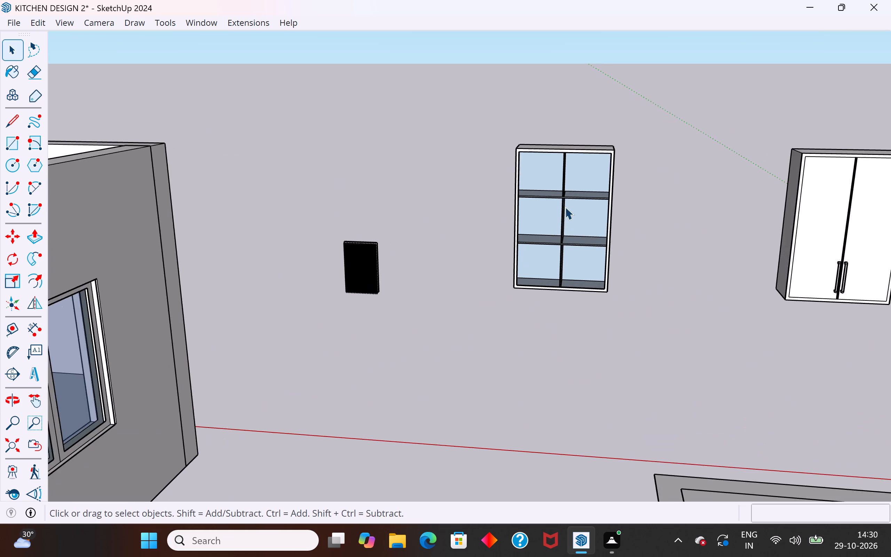
scroll(374, 276, down, 3)
Inspect the closed two-door cabinet beside the open-shelf cabinet from the front and the side.
click(698, 247)
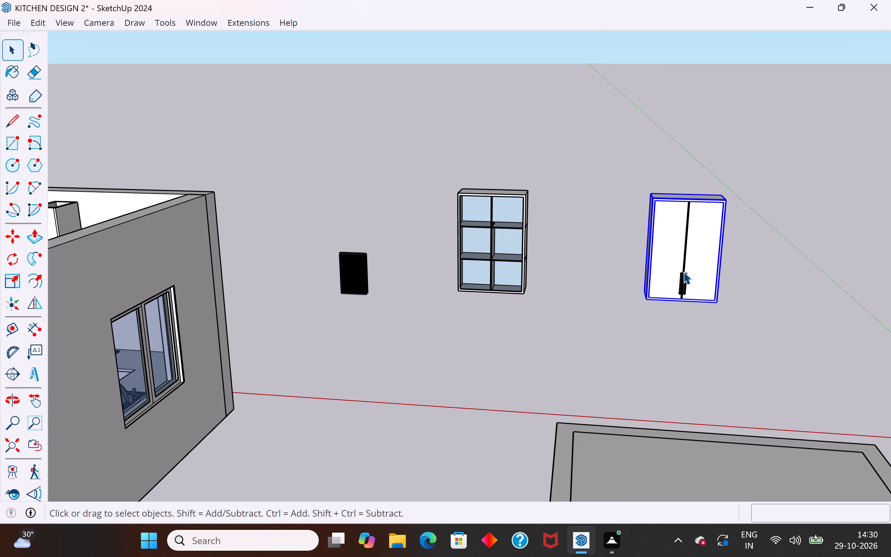
scroll(692, 256, up, 4)
scroll(665, 234, up, 1)
middle_drag(673, 239, 673, 251)
right_click(683, 244)
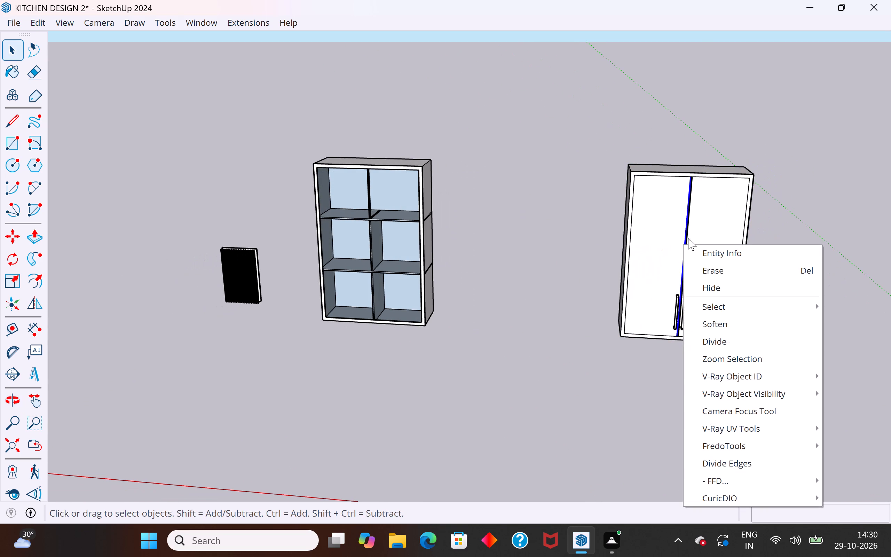
scroll(390, 346, down, 6)
click(448, 414)
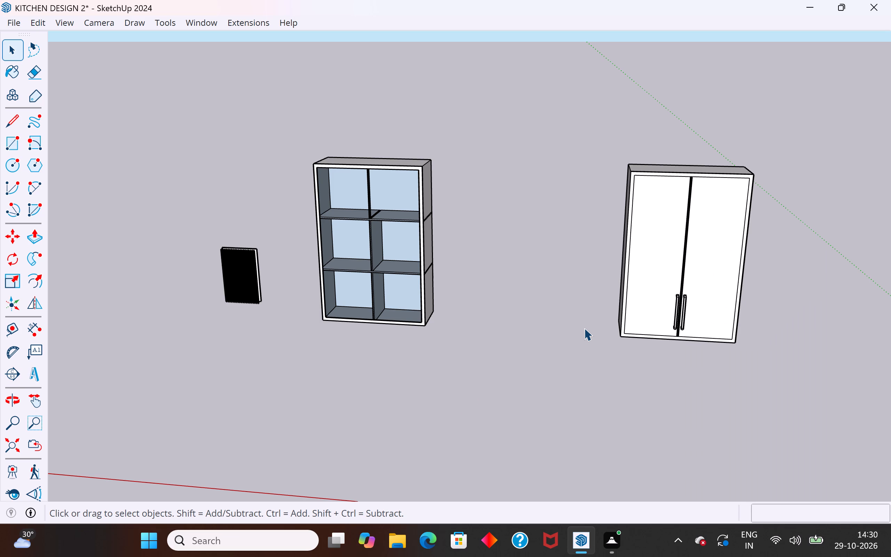
scroll(549, 442, down, 2)
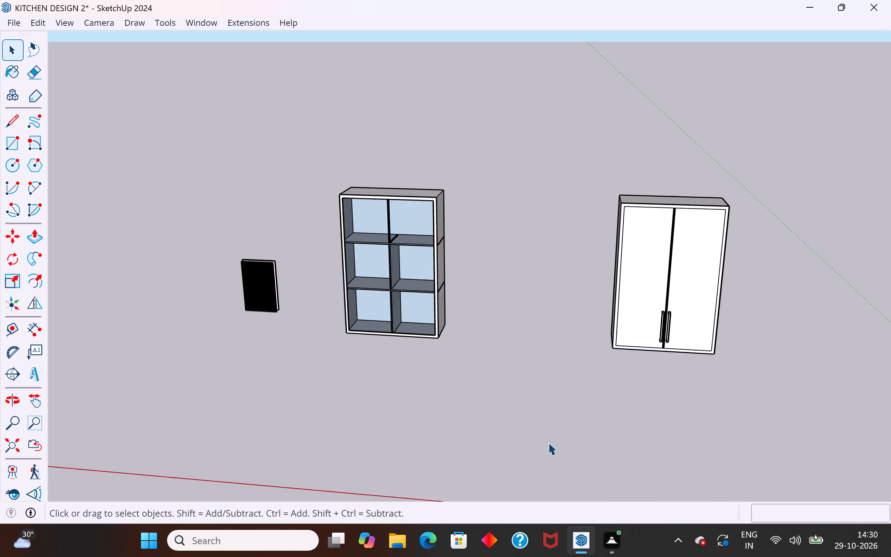
scroll(548, 442, down, 2)
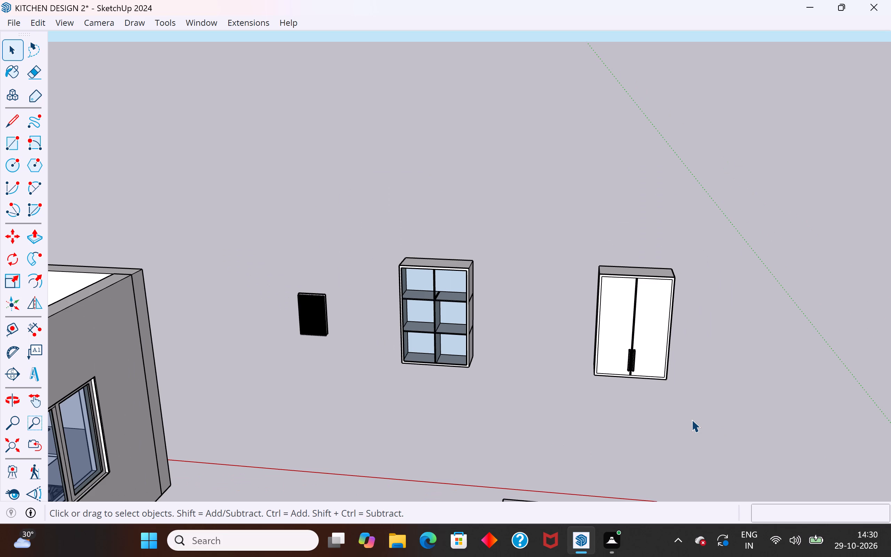
scroll(438, 297, down, 3)
middle_drag(544, 432, 660, 427)
scroll(624, 323, up, 9)
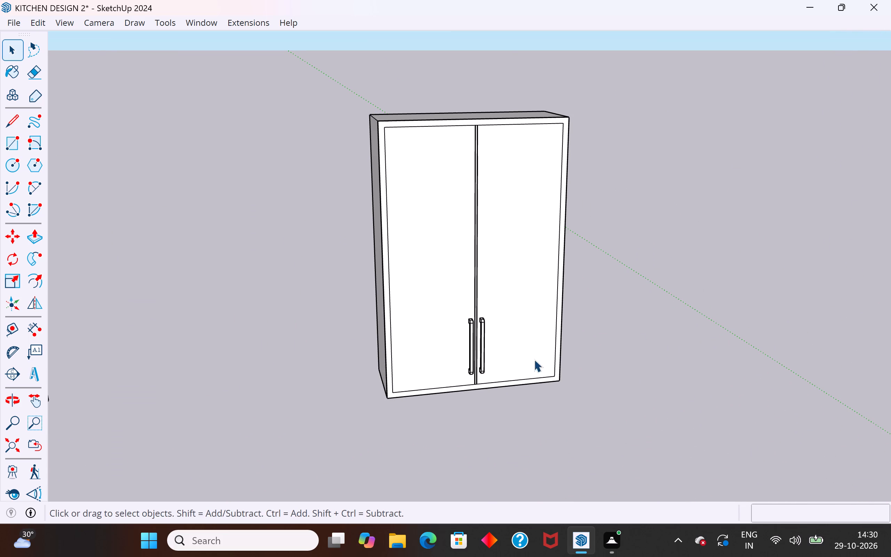
scroll(535, 349, up, 3)
scroll(508, 426, down, 4)
middle_drag(495, 307, 594, 297)
scroll(491, 328, up, 2)
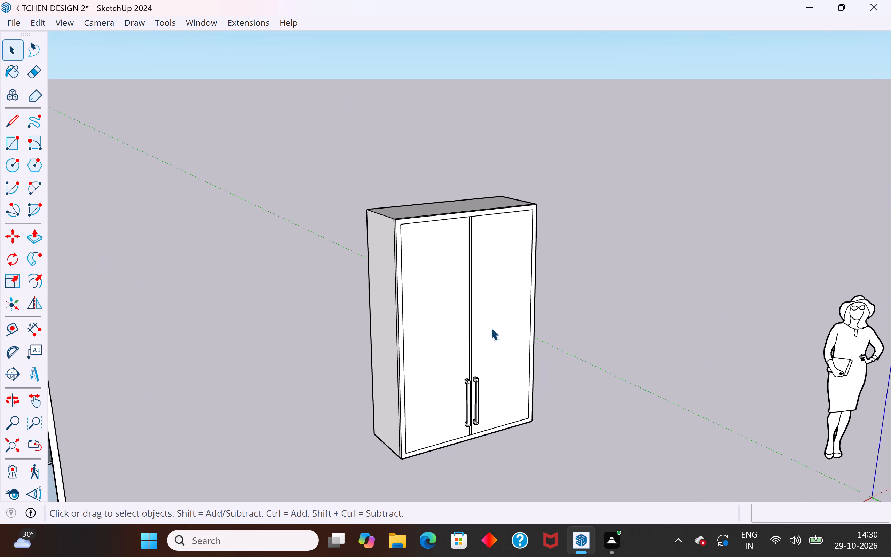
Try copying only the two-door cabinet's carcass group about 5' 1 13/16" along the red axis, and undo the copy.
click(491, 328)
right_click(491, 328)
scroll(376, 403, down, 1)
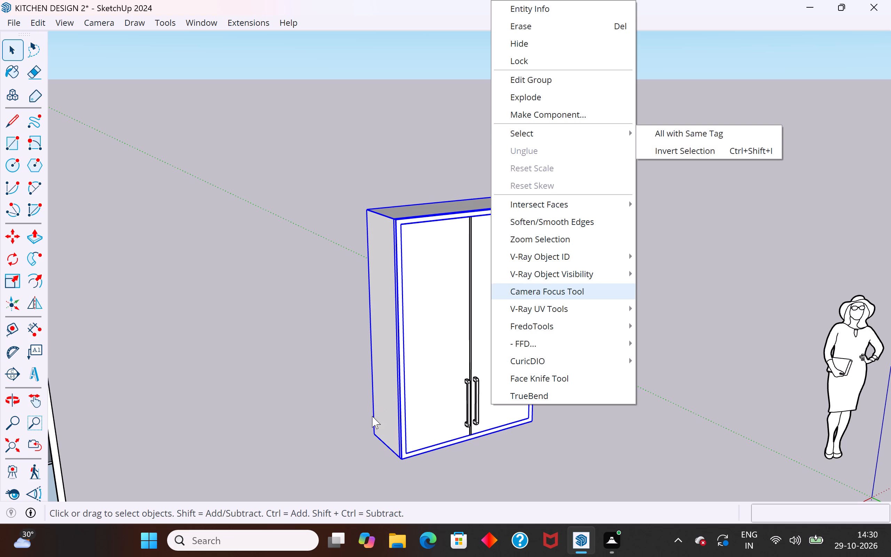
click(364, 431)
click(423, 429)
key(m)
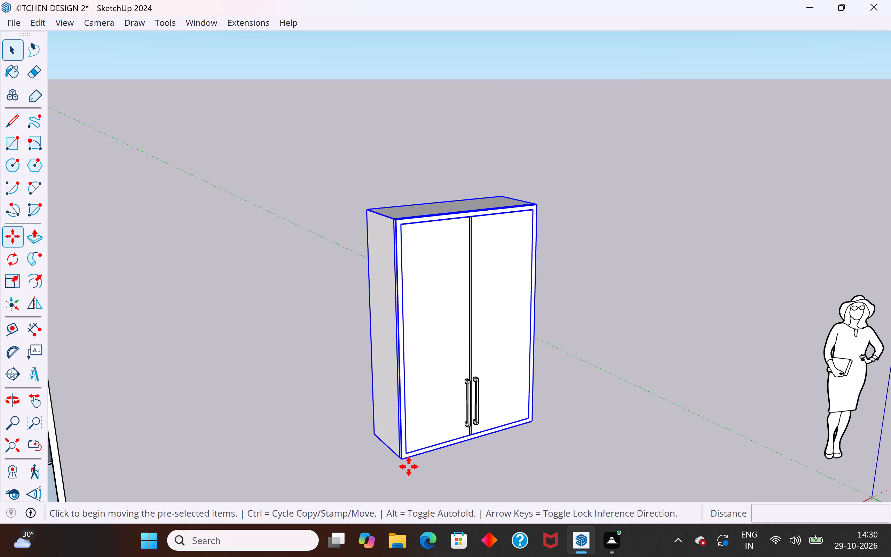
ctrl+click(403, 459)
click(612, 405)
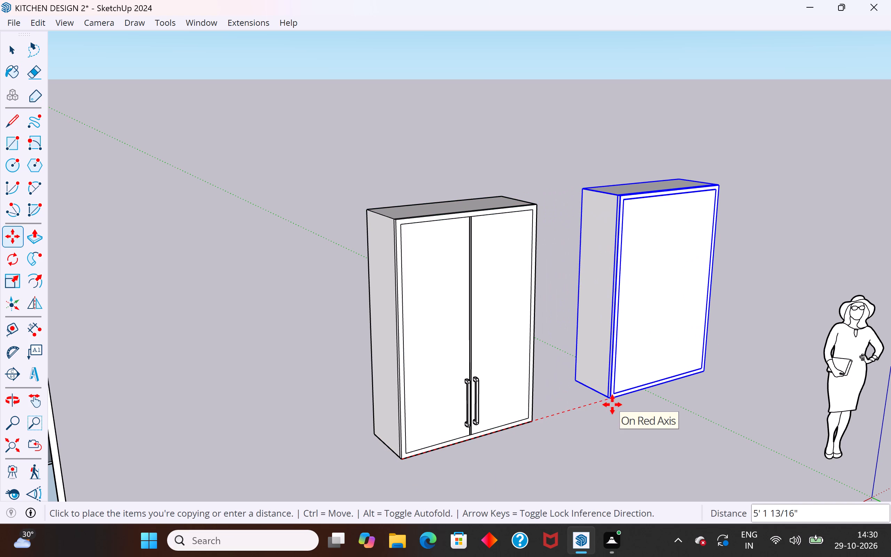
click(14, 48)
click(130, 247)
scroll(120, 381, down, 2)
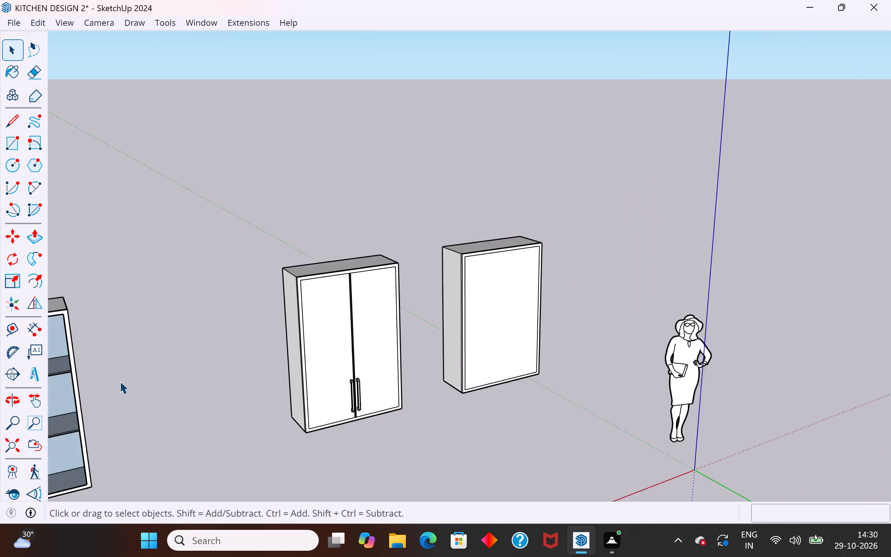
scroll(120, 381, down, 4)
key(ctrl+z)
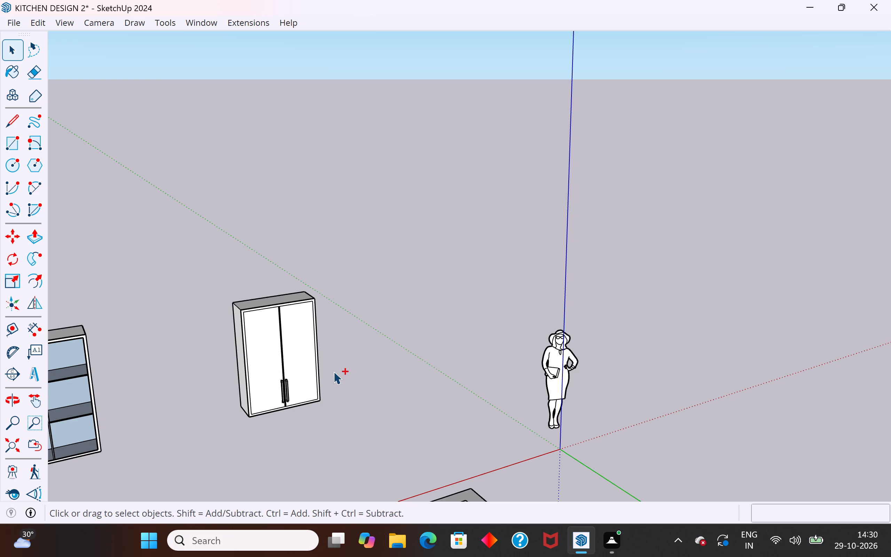
Copy the whole two-door cabinet, including its handles and centre strips, about 5' 3 9/16" along the red axis.
drag(347, 259, 234, 445)
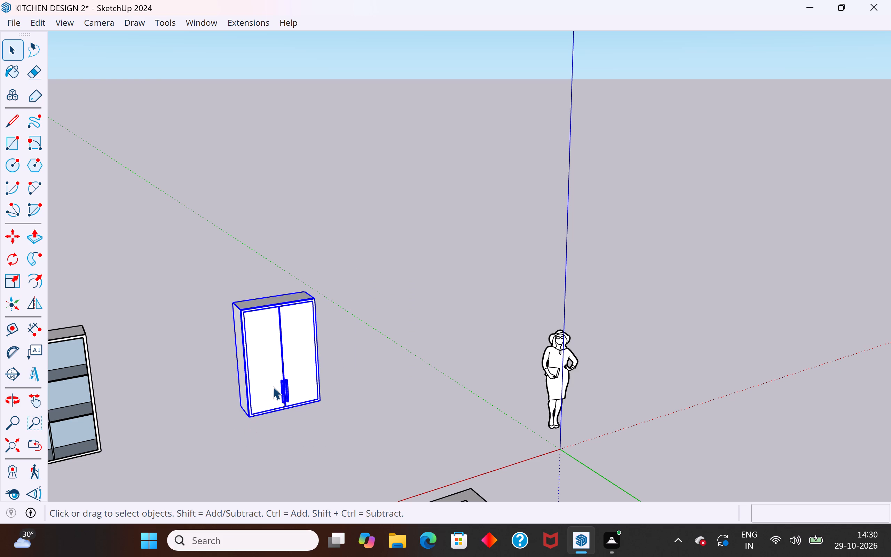
key(m)
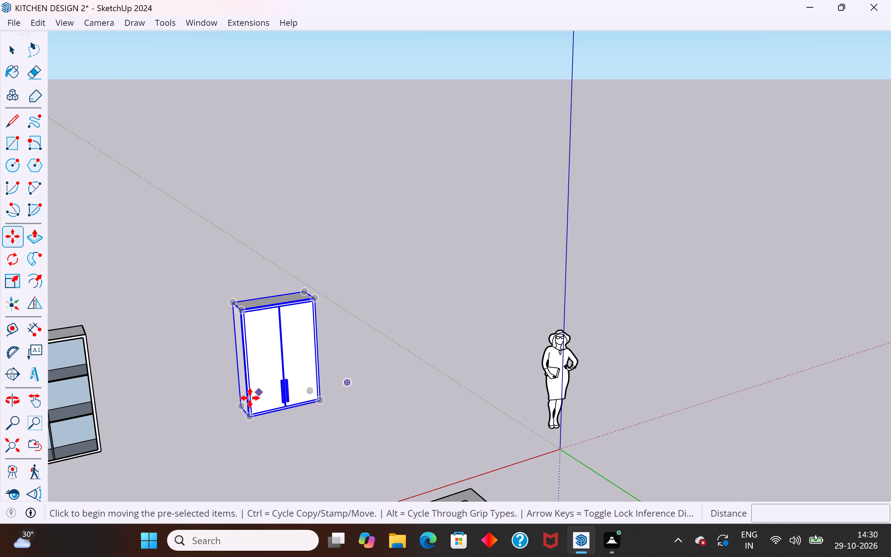
ctrl+click(243, 418)
click(369, 389)
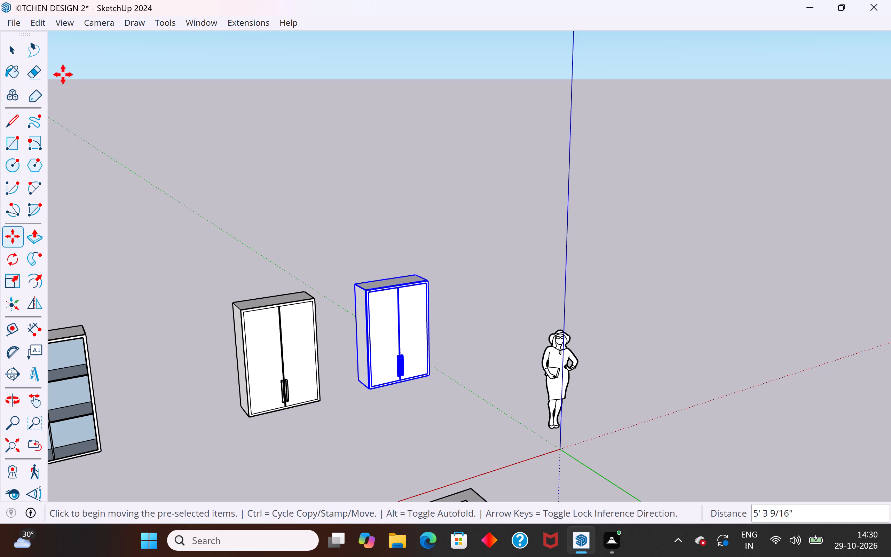
click(20, 48)
click(242, 185)
Delete the two handles and the vertical centre strip lines from the front of the copied cabinet.
scroll(388, 377, up, 8)
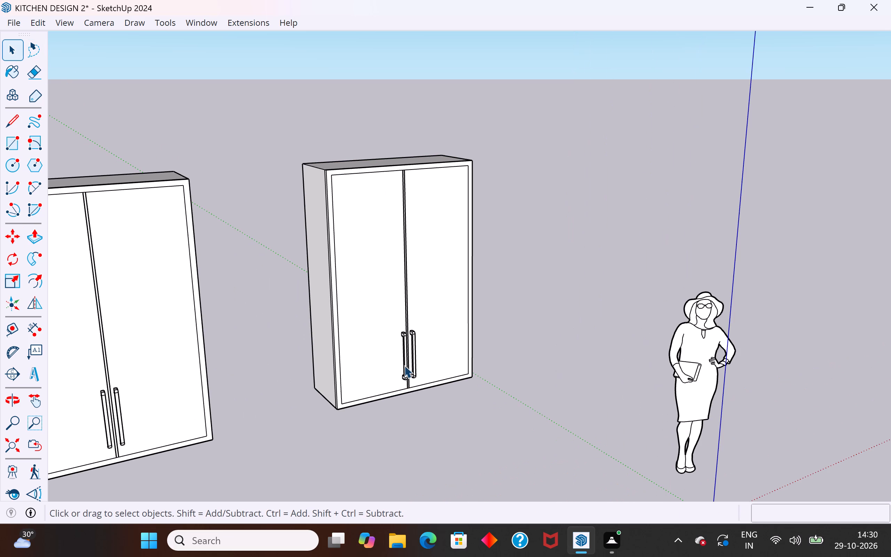
click(404, 365)
key(Delete)
click(413, 361)
key(Delete)
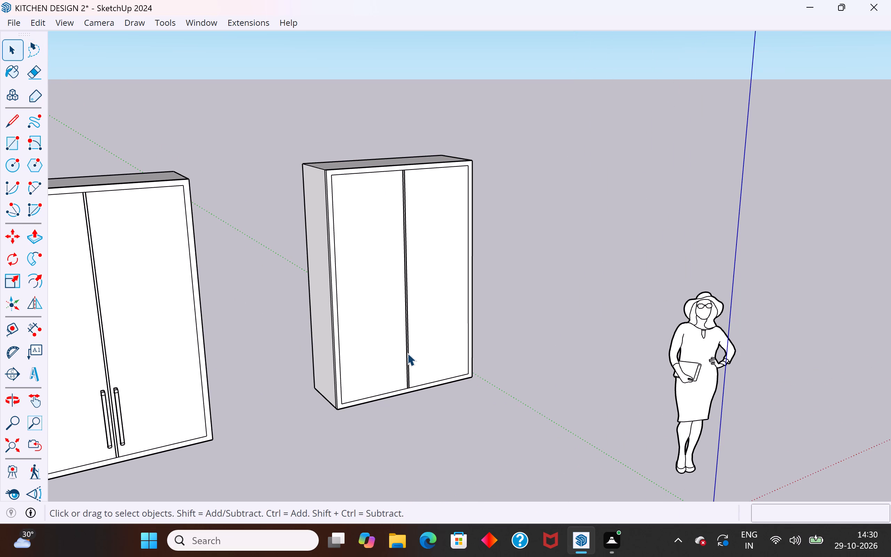
click(407, 353)
key(Delete)
click(407, 352)
key(Delete)
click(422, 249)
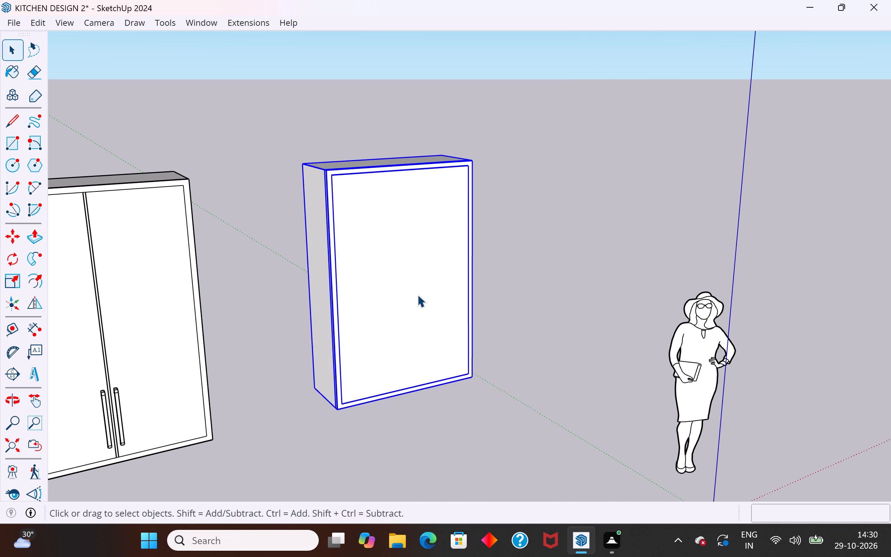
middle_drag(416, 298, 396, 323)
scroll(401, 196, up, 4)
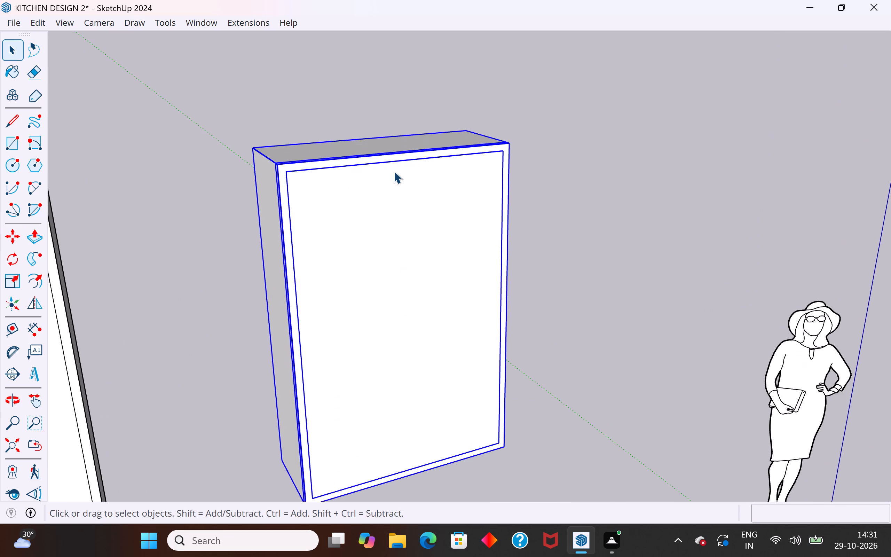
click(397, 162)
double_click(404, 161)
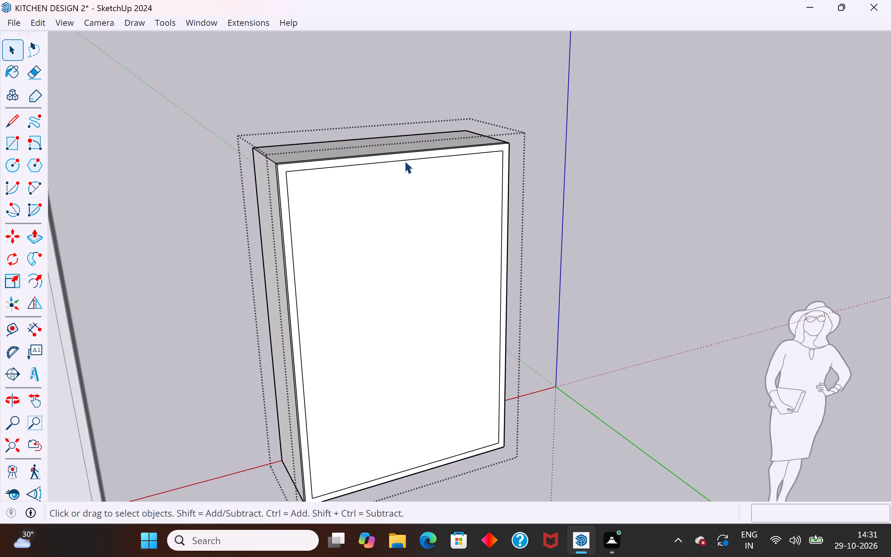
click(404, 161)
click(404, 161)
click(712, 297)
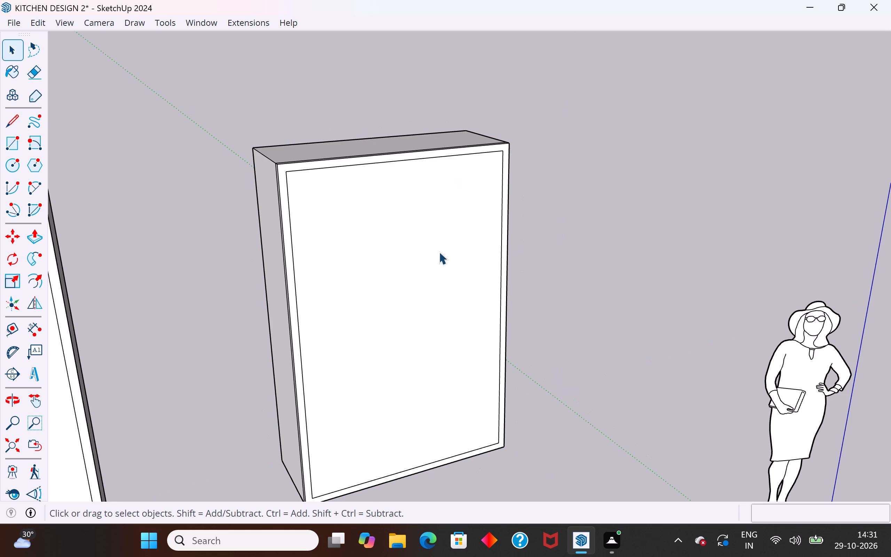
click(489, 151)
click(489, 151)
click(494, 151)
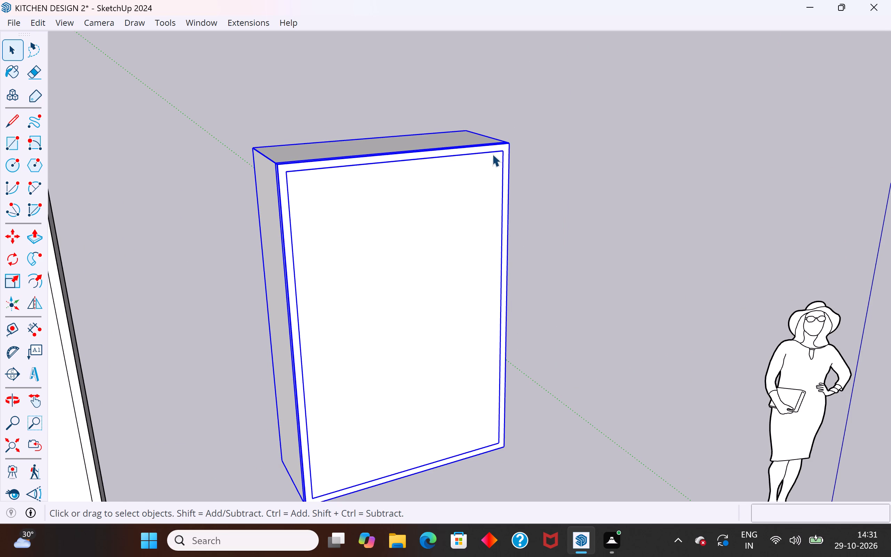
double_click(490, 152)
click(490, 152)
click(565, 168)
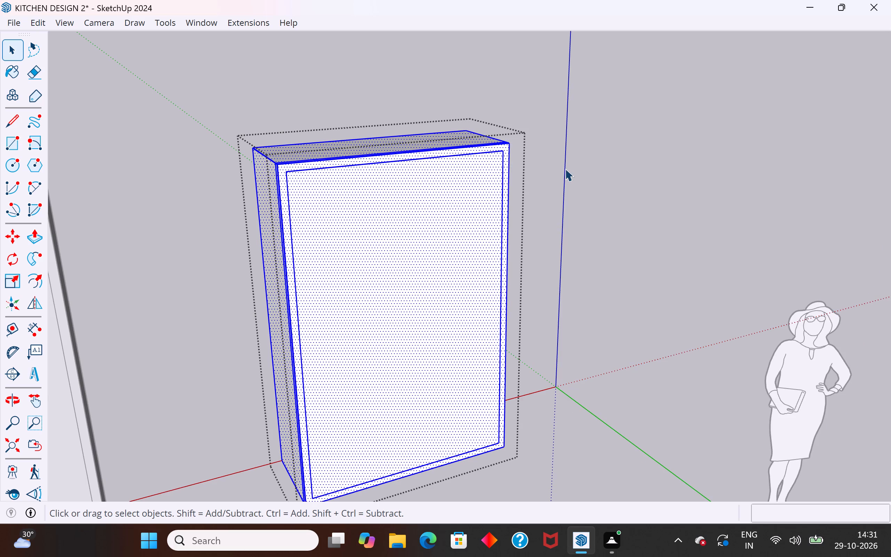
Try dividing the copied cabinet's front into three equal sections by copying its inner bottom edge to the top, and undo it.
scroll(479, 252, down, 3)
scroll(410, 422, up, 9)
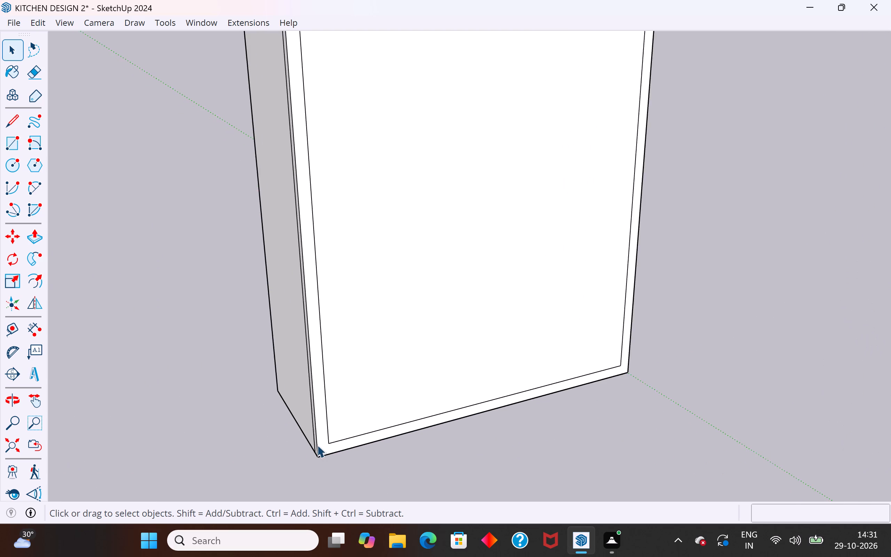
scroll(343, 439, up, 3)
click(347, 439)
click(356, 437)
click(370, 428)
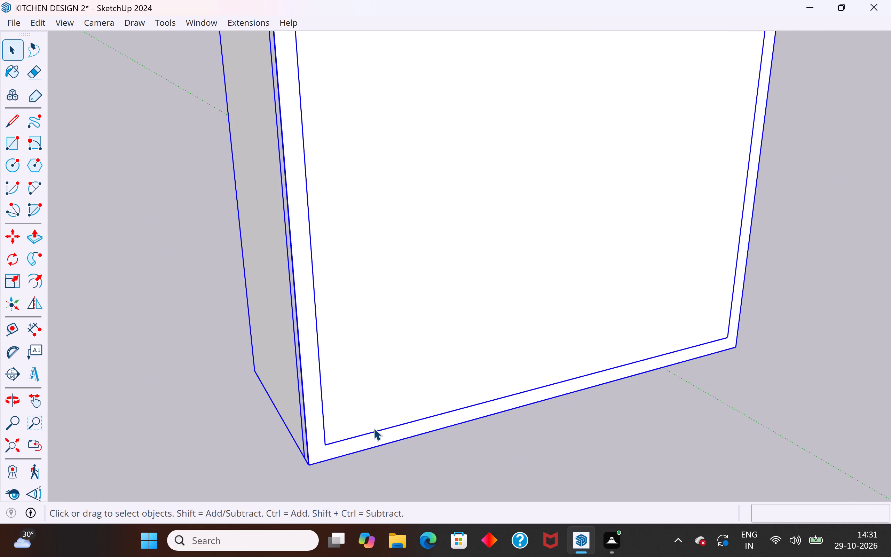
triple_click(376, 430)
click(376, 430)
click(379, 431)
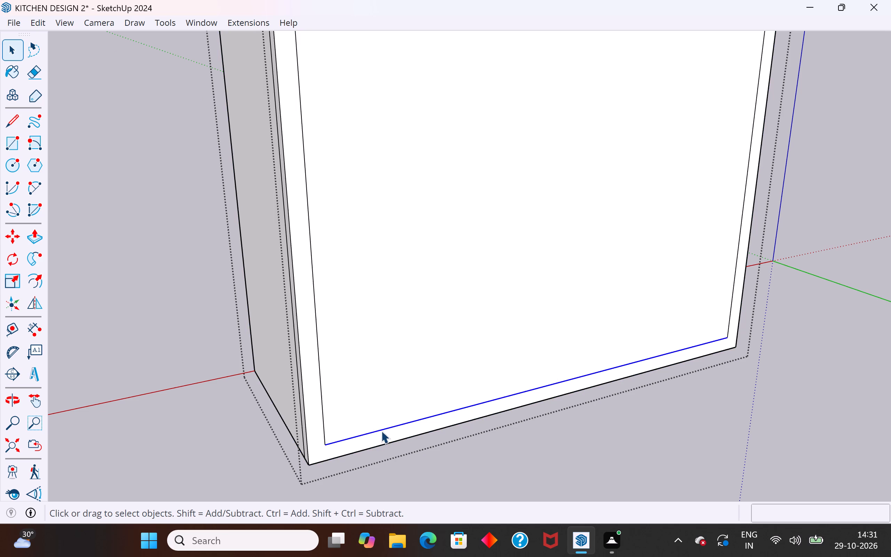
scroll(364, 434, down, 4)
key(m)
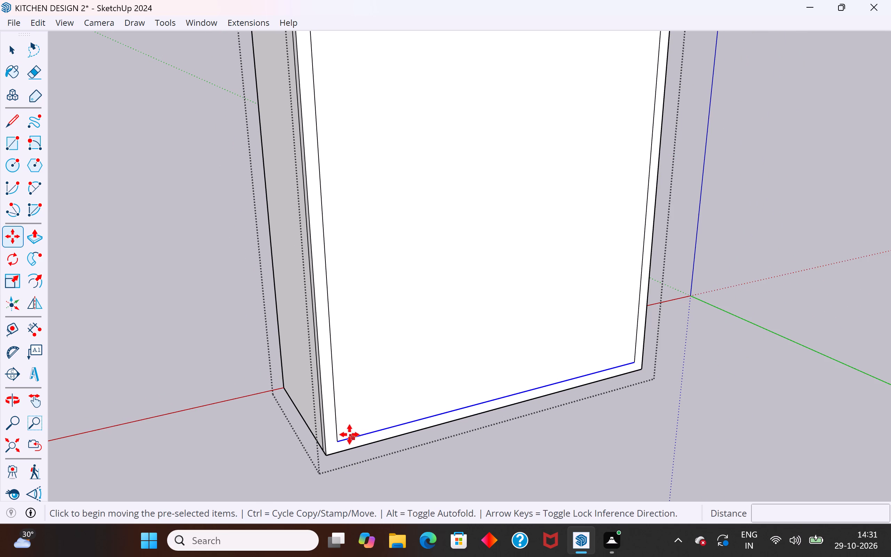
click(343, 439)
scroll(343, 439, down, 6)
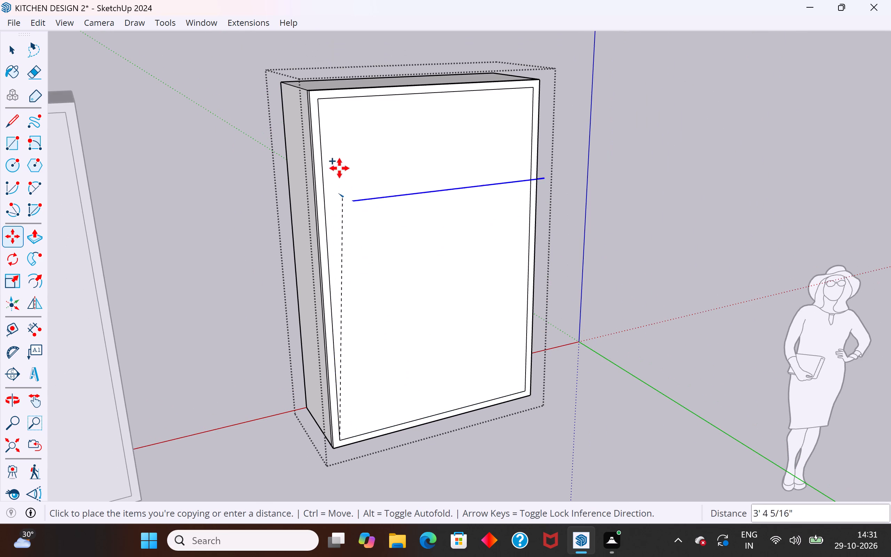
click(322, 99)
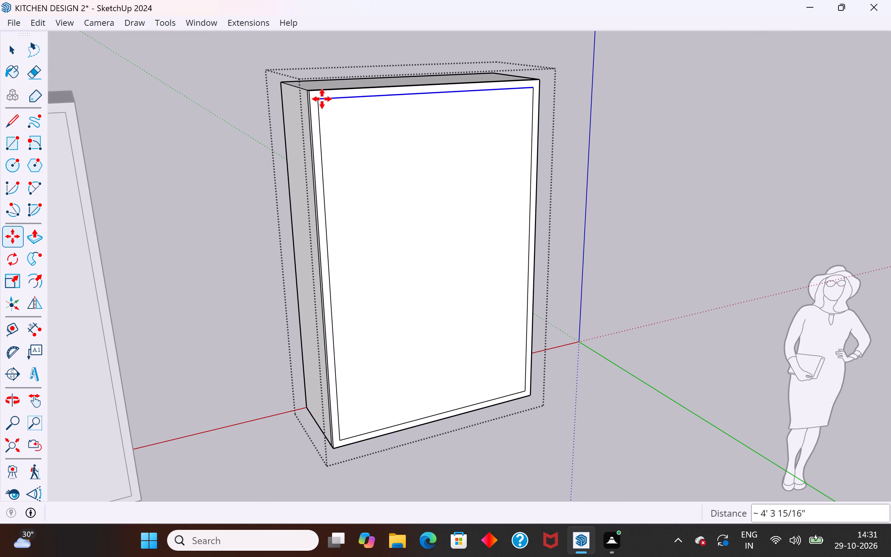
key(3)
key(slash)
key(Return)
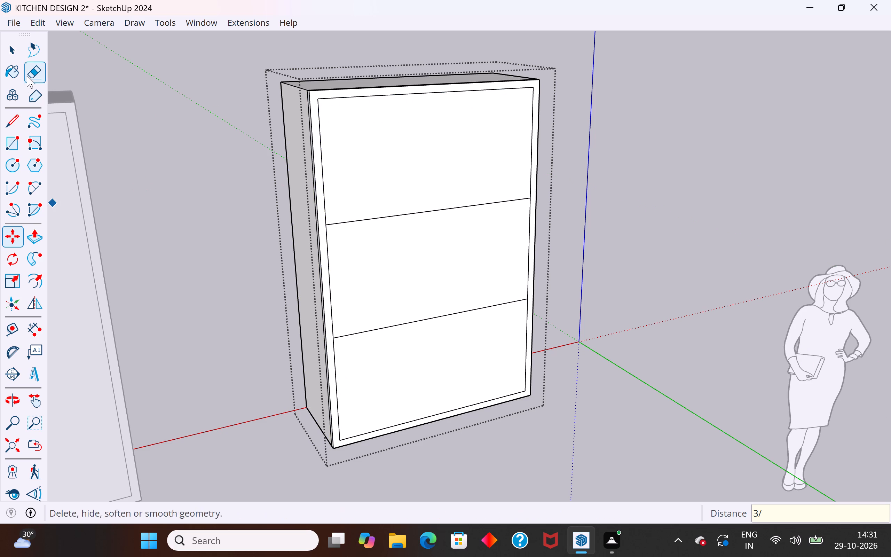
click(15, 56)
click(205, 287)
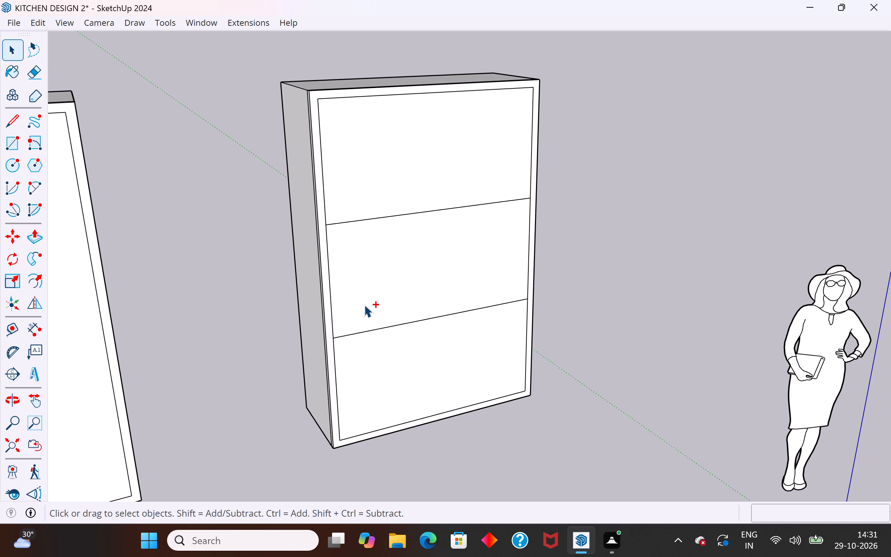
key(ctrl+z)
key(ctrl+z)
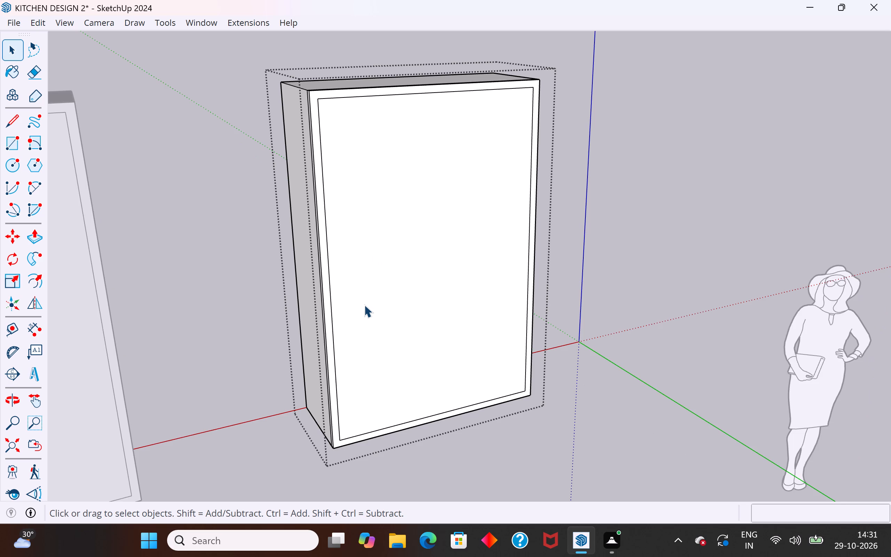
Copy the inner front face of the cabinet about 6' 4" along the red axis as a separate panel.
click(369, 303)
key(m)
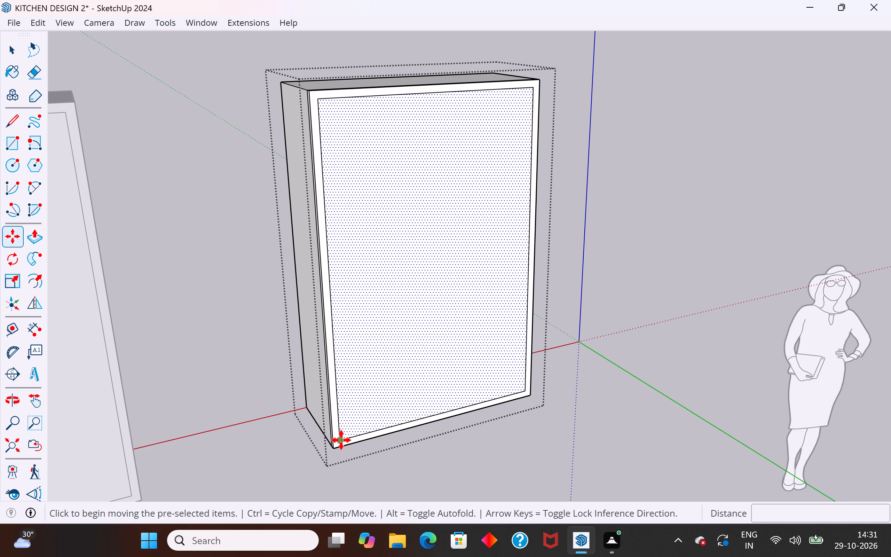
ctrl+click(341, 440)
click(704, 345)
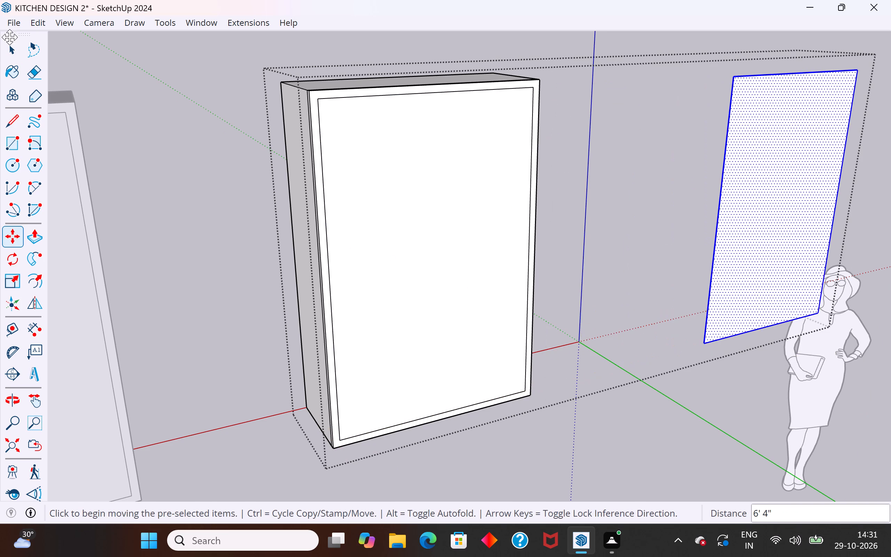
click(14, 45)
click(158, 170)
Explode the group containing the copied cabinet and its separate front panel.
click(353, 97)
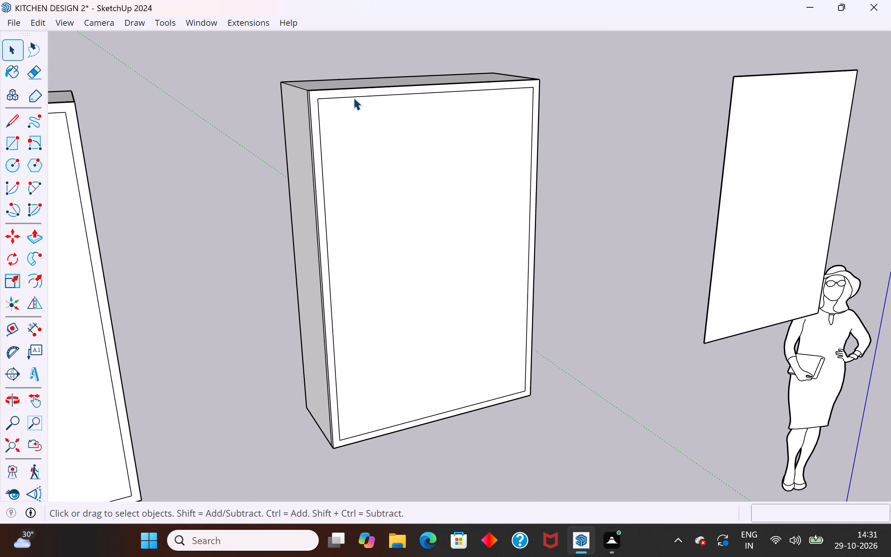
click(354, 97)
right_click(354, 97)
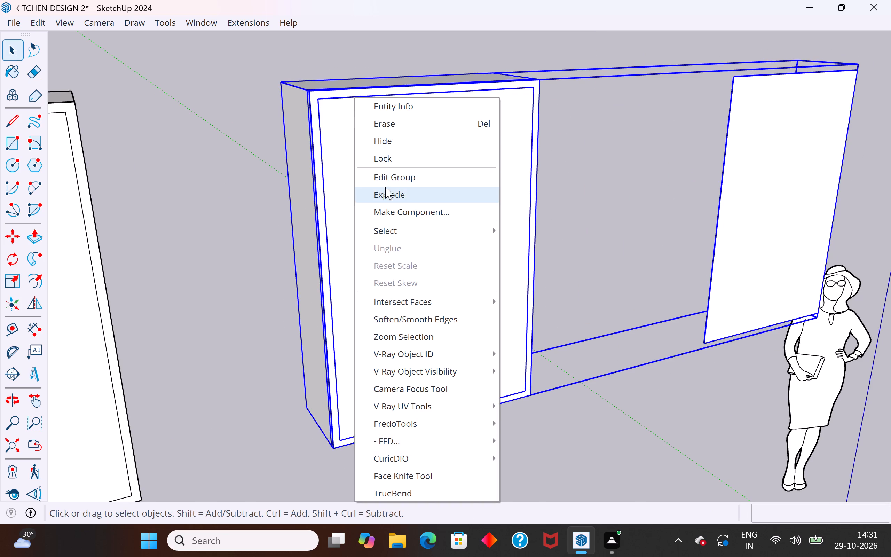
click(385, 188)
click(225, 140)
Copy the front's inner top edge to the inner bottom edge and divide the distance into three equal sections with 3/.
click(339, 97)
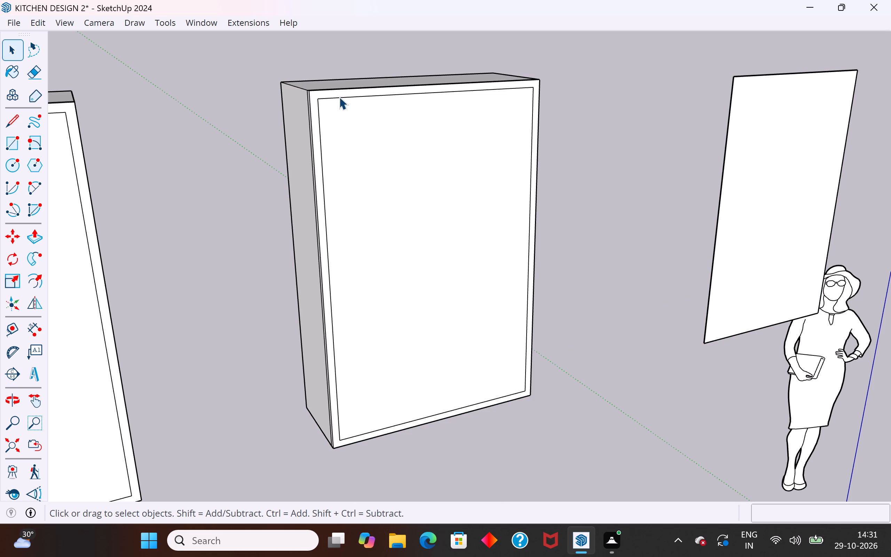
key(m)
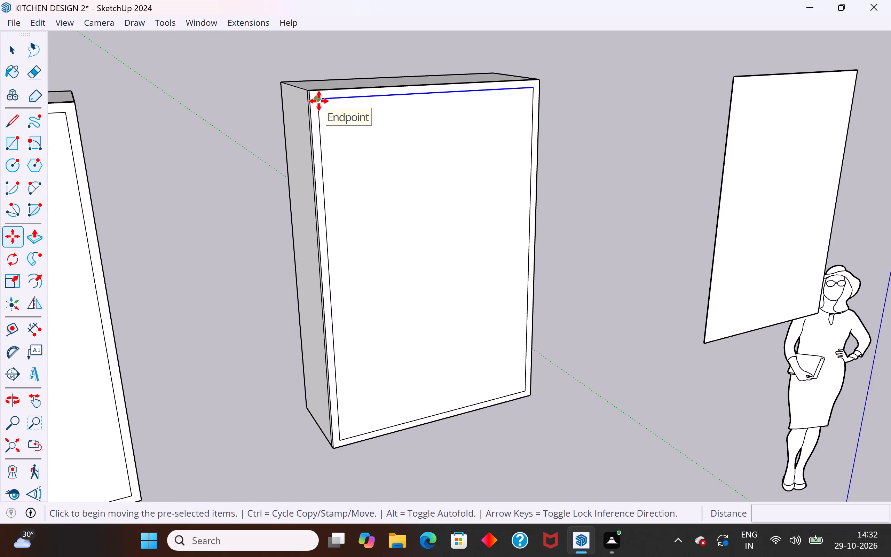
ctrl+click(319, 101)
click(343, 441)
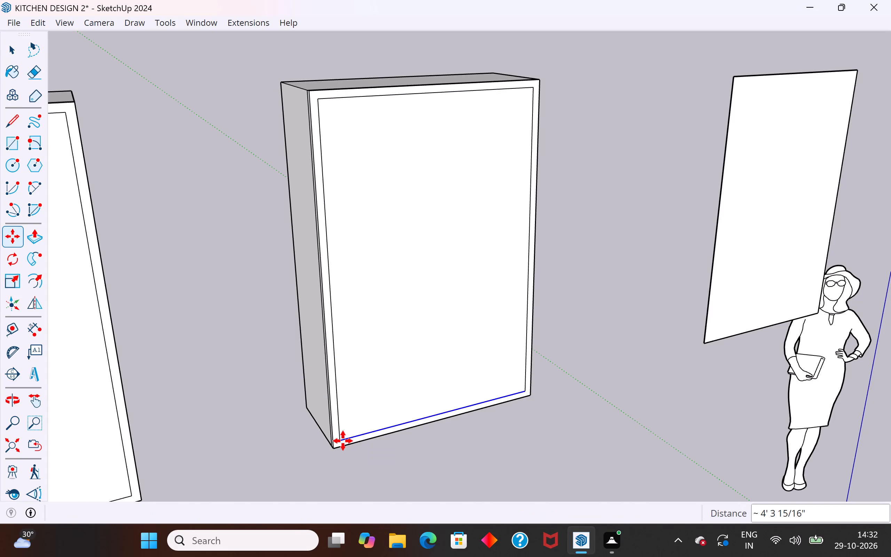
text(3/)
key(Return)
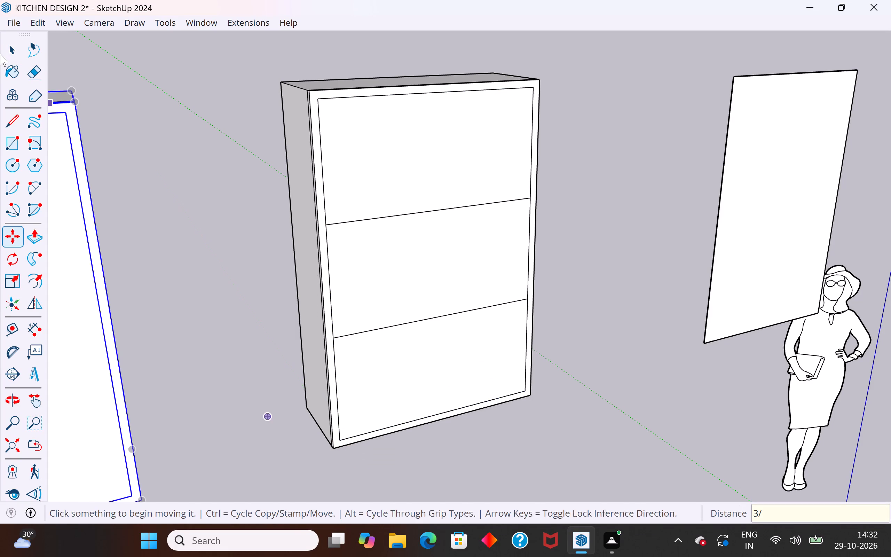
click(15, 55)
click(163, 153)
Copy the two horizontal dividing lines on the cabinet front 0.2" upward.
scroll(321, 229, up, 4)
click(336, 221)
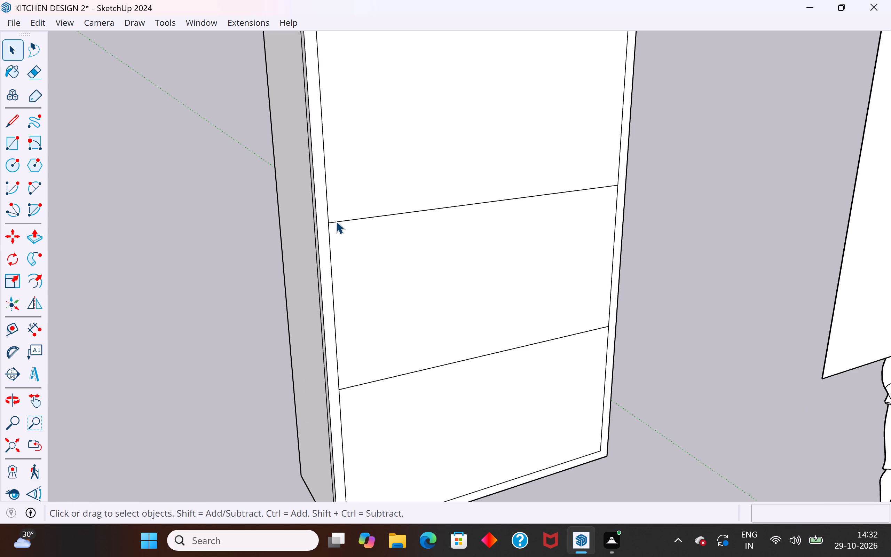
shift+click(365, 383)
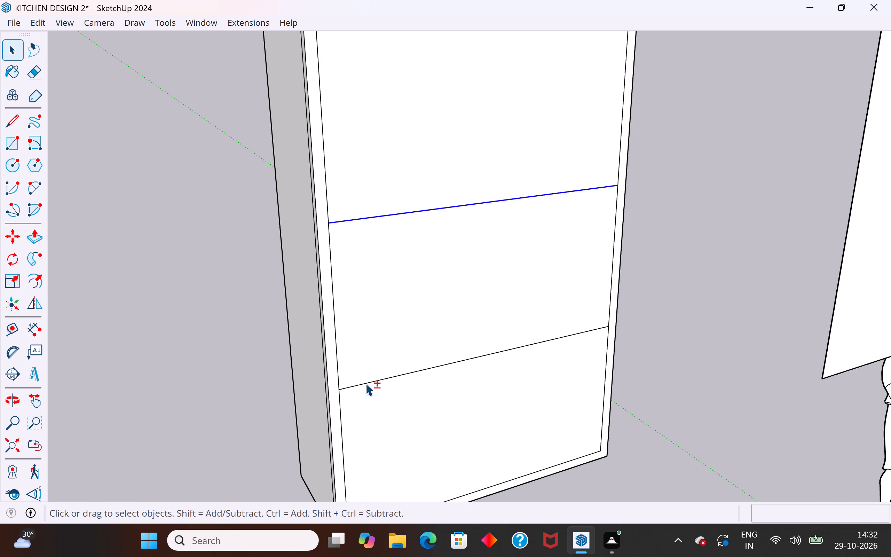
key(m)
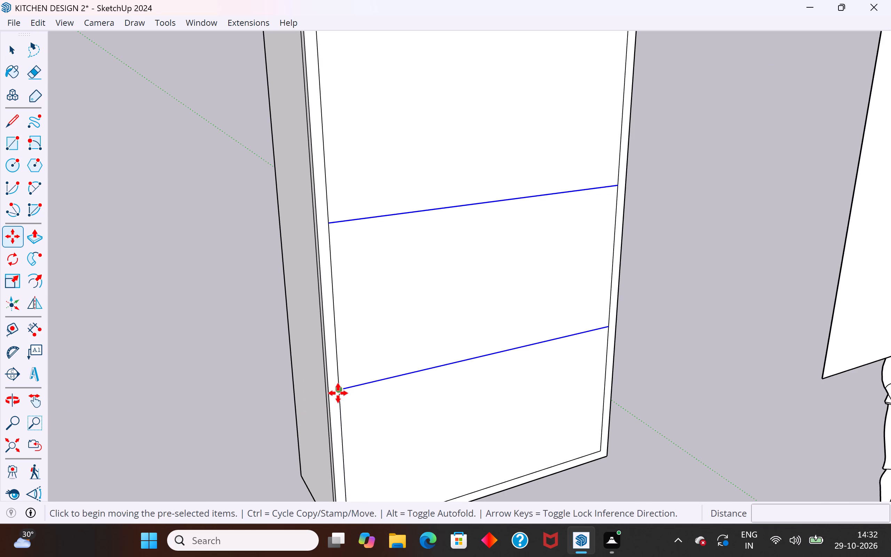
ctrl+click(338, 393)
text(0.2")
key(Return)
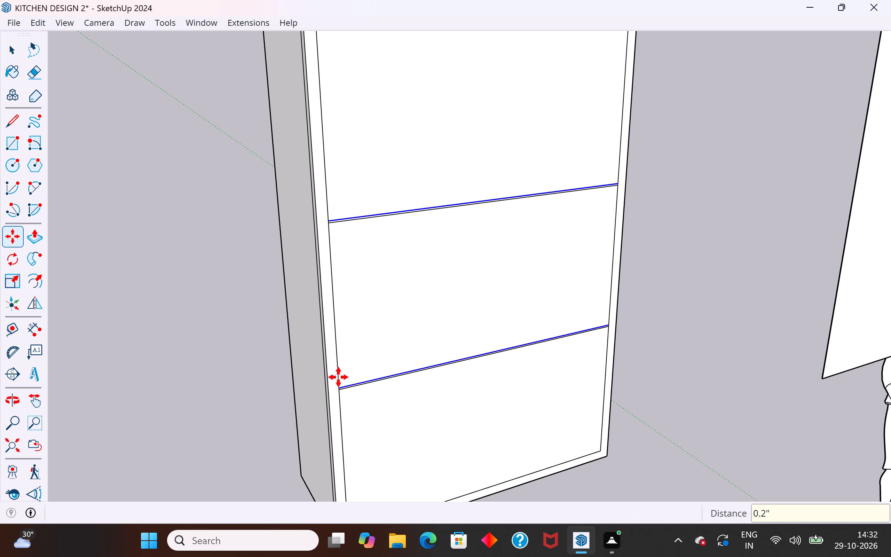
scroll(454, 222, down, 3)
scroll(380, 358, up, 16)
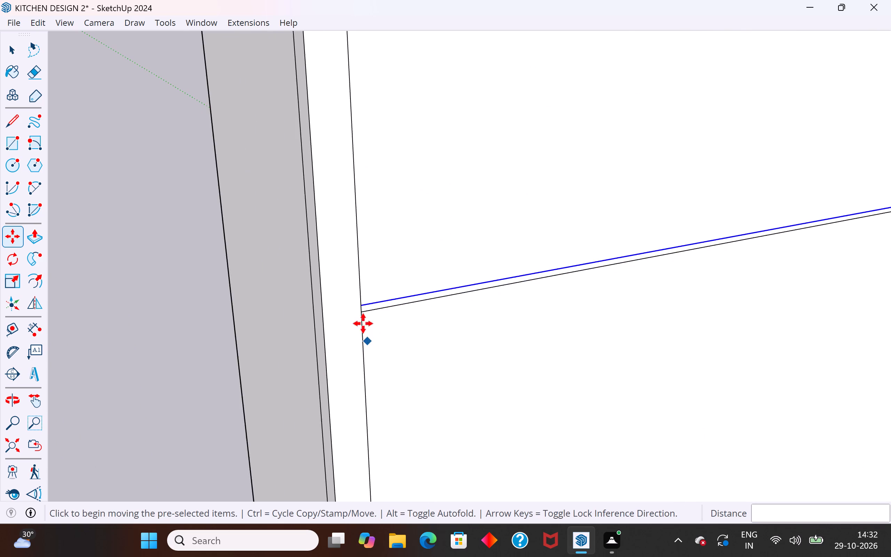
scroll(363, 323, up, 3)
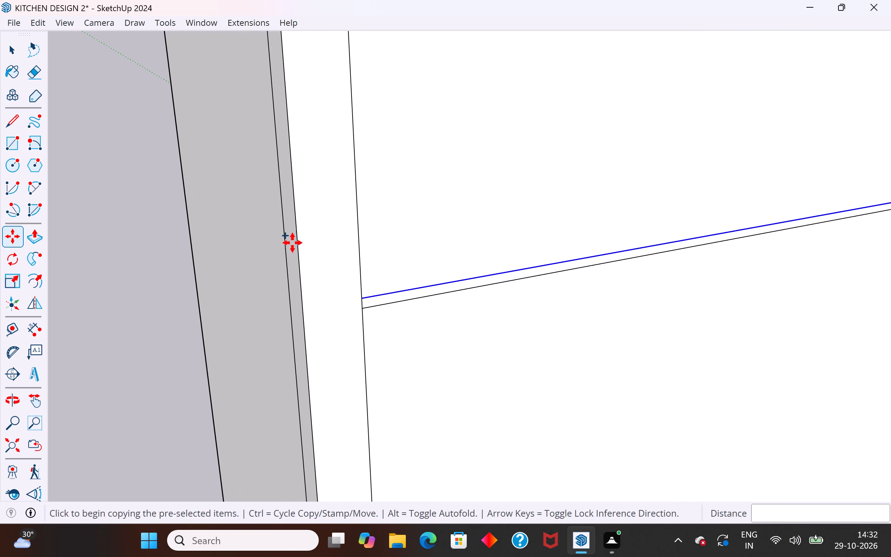
click(17, 50)
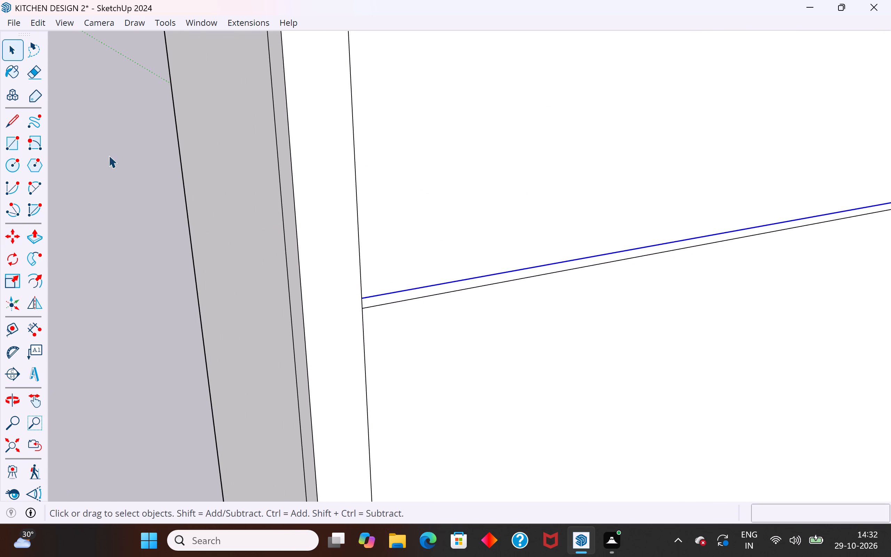
click(109, 155)
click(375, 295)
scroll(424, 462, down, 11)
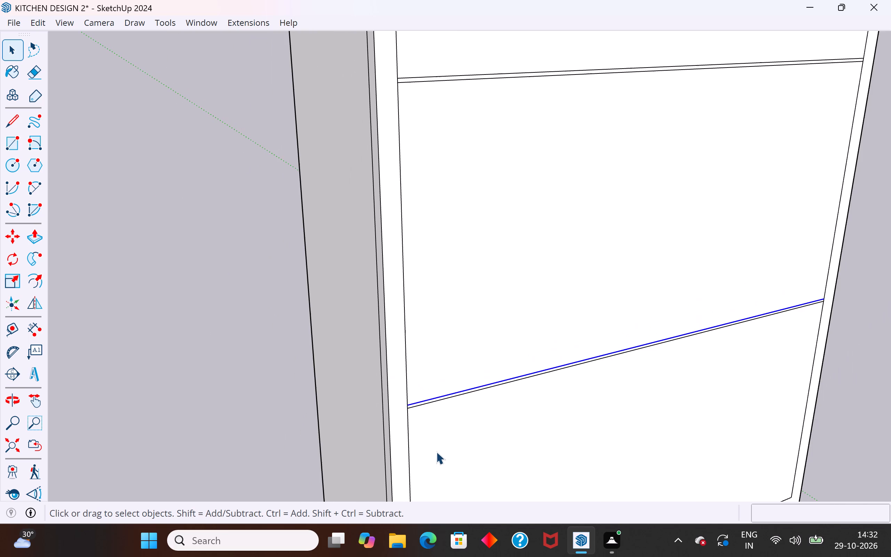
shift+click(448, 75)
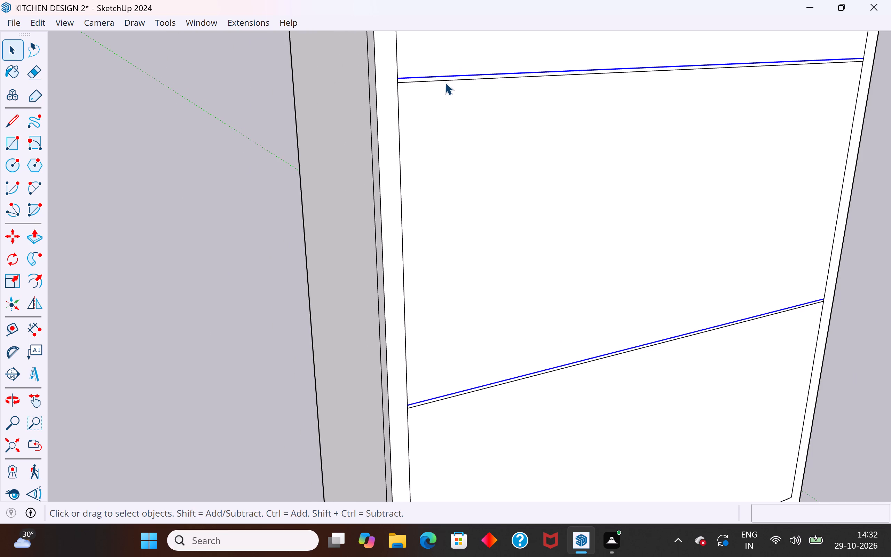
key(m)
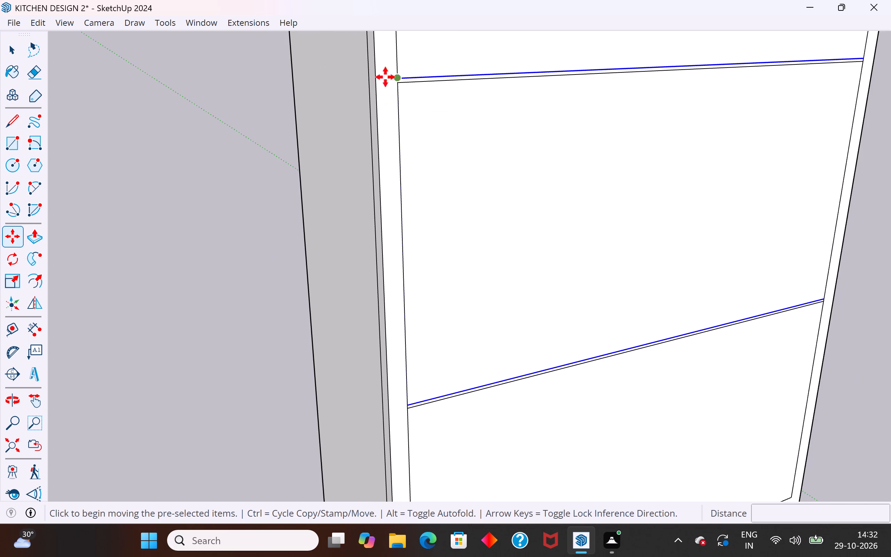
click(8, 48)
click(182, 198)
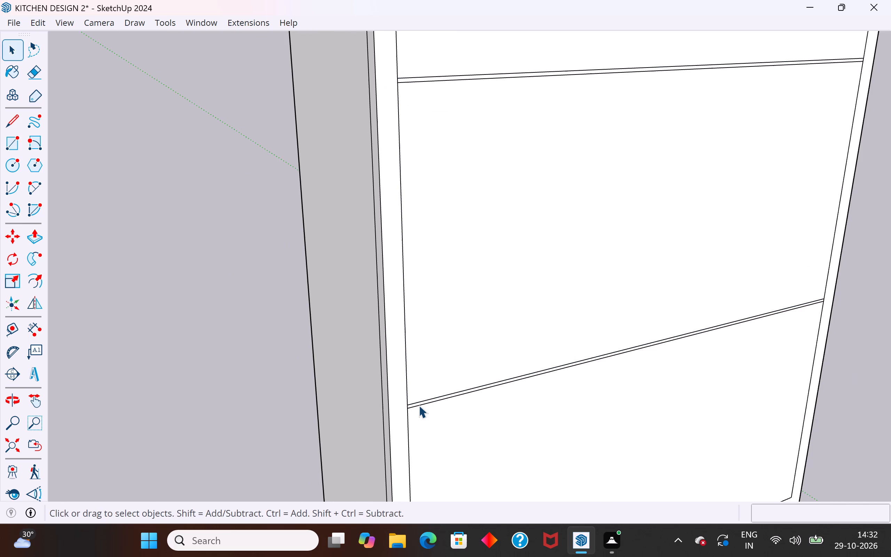
Copy the two original horizontal dividing lines on the cabinet front 0.2" downward.
click(419, 405)
shift+click(429, 80)
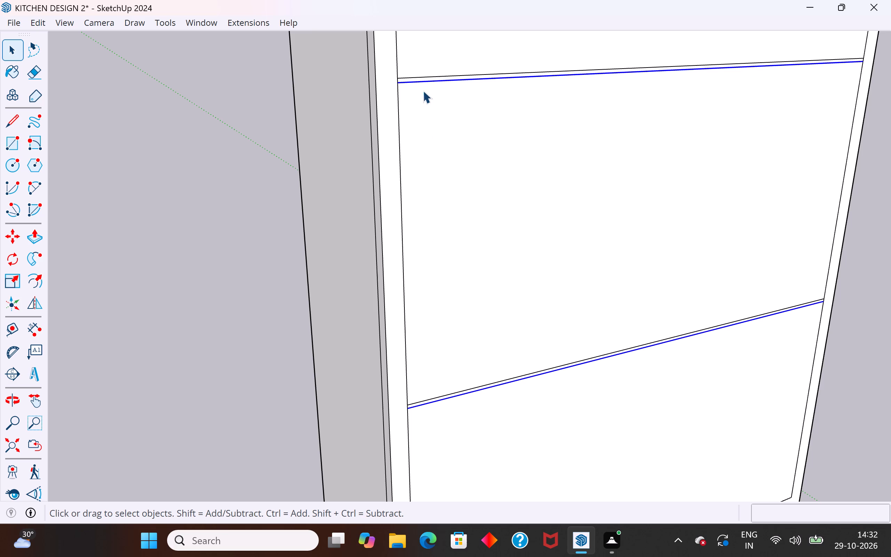
key(m)
ctrl+click(395, 84)
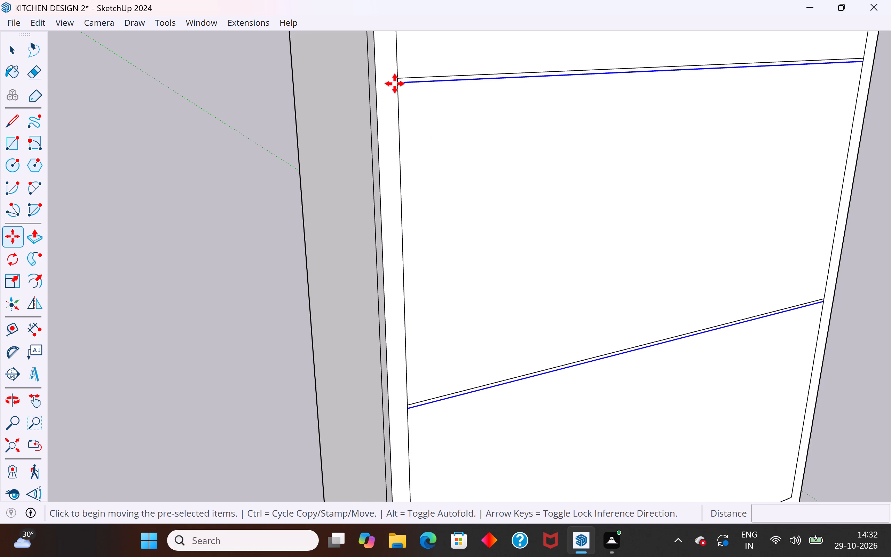
text(0.2)
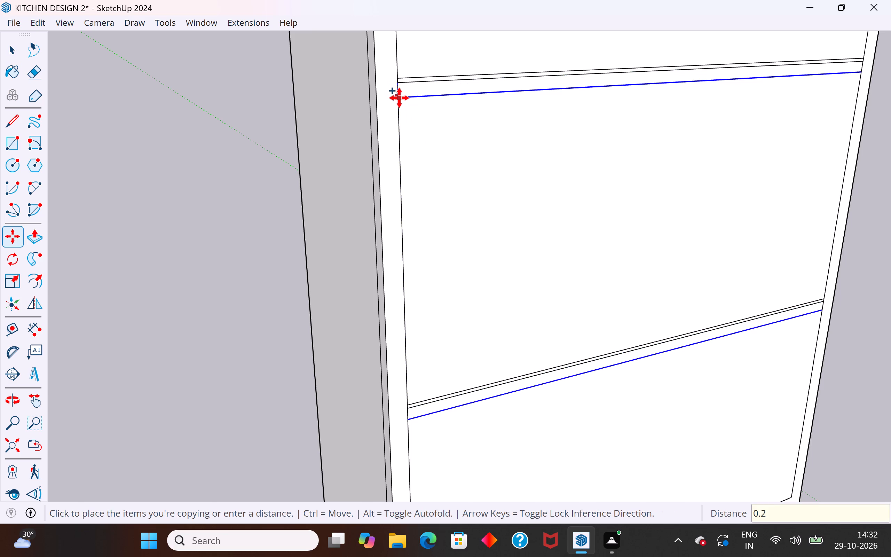
key(shift+quotedbl)
key(Return)
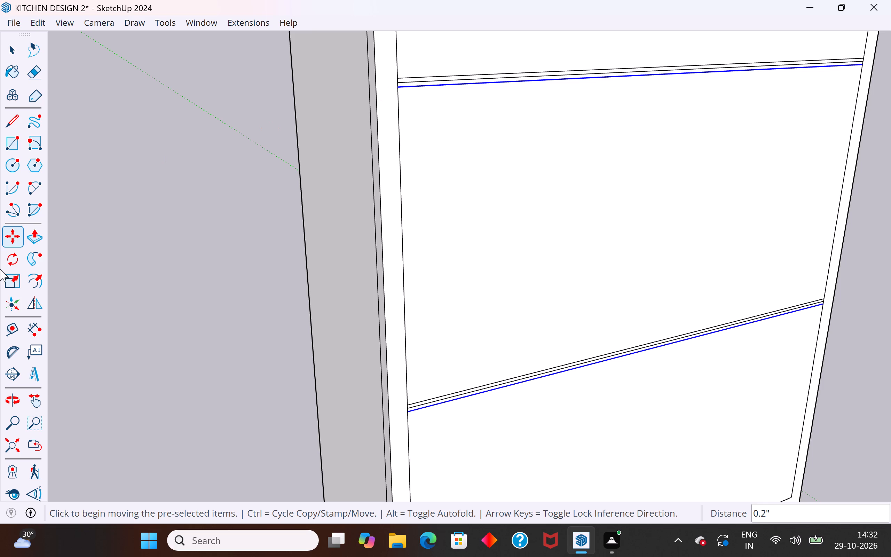
click(15, 50)
click(149, 249)
scroll(31, 290, down, 7)
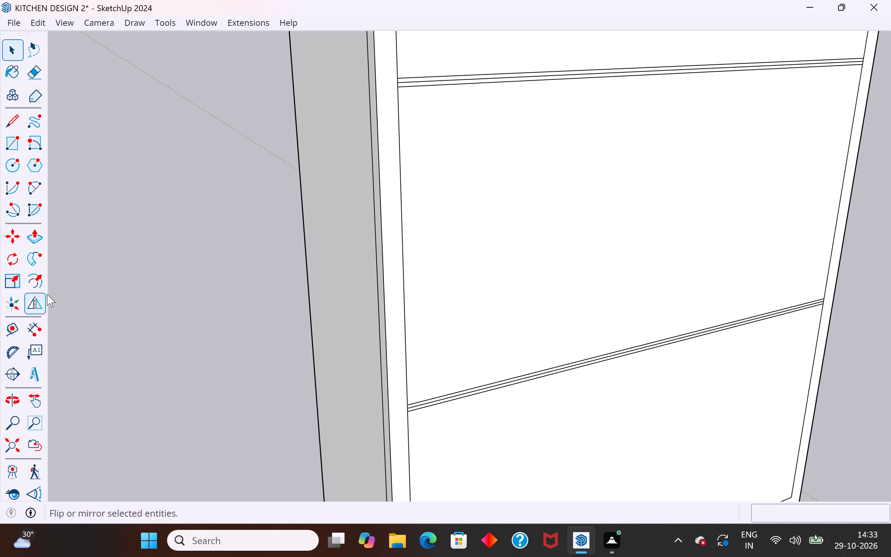
scroll(221, 166, down, 6)
middle_drag(275, 283, 395, 344)
scroll(329, 252, up, 11)
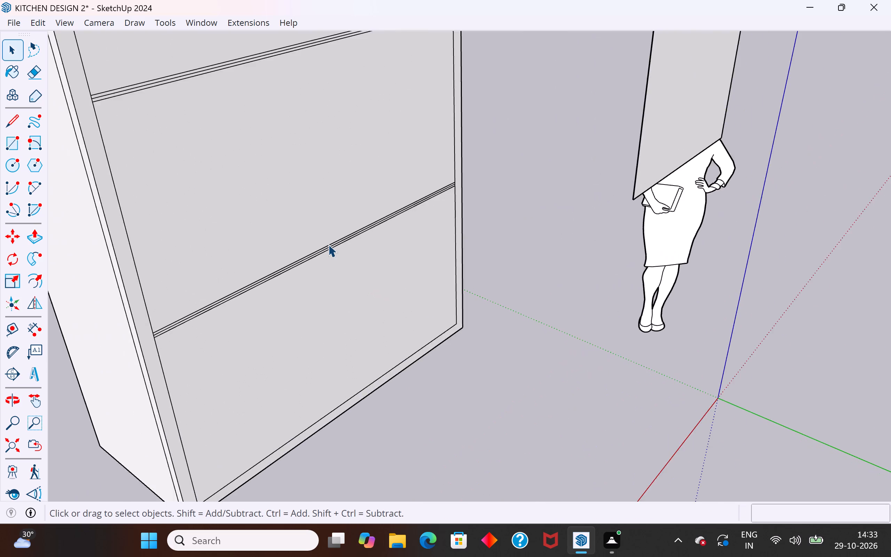
Delete the original middle line from both horizontal line pairs on the cabinet front, keeping only the 0.2" offset copies.
scroll(328, 244, up, 2)
scroll(406, 211, down, 5)
scroll(182, 290, up, 11)
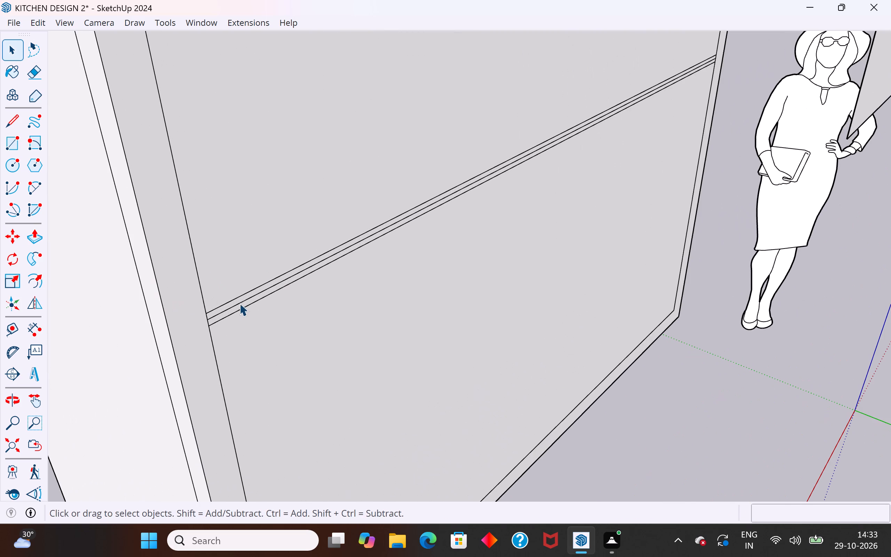
click(239, 303)
key(Delete)
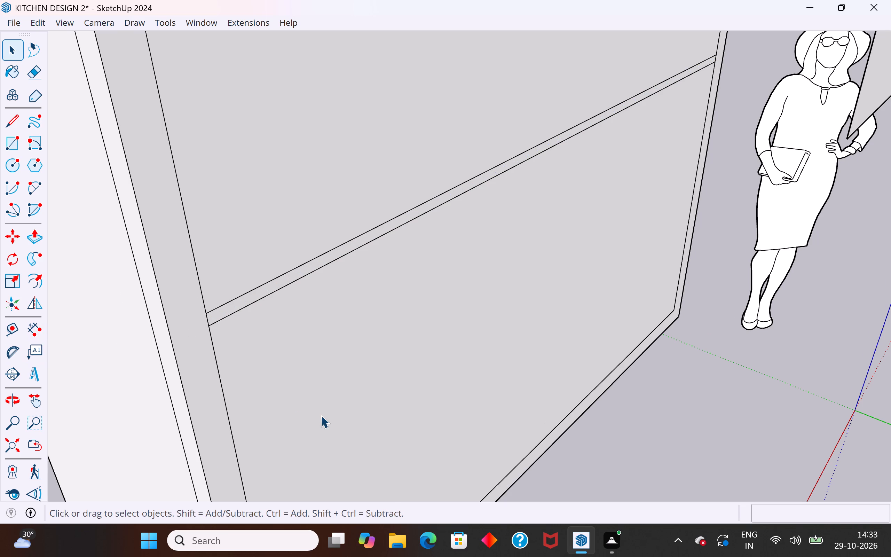
scroll(321, 415, down, 6)
scroll(333, 350, down, 6)
scroll(308, 166, up, 9)
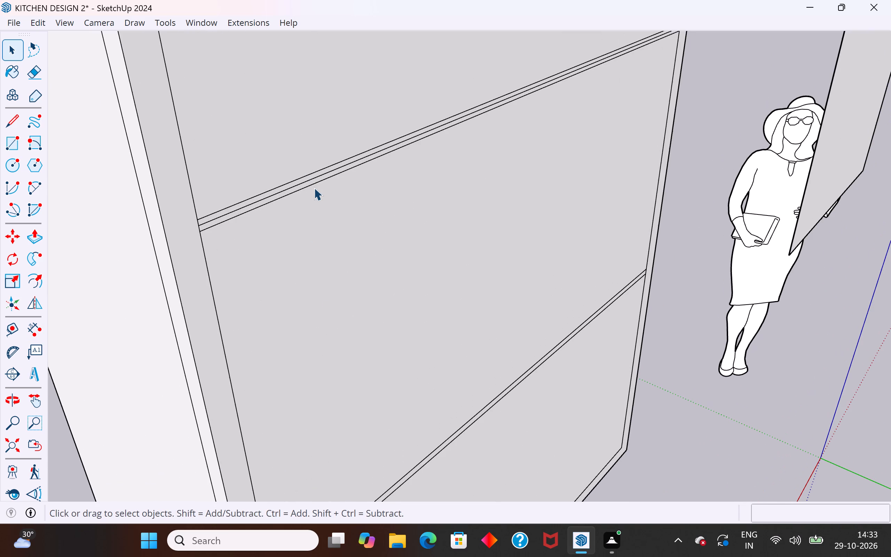
click(322, 176)
key(Delete)
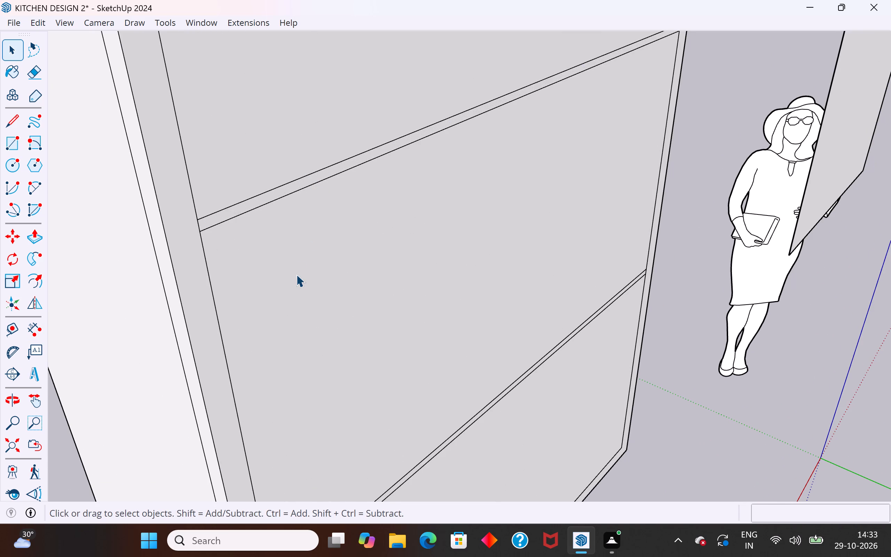
Push the middle section of the cabinet front inward about 1' 3/8" to form an open shelf compartment.
scroll(296, 274, down, 13)
middle_drag(380, 334, 303, 353)
scroll(309, 346, down, 5)
middle_drag(354, 379, 291, 335)
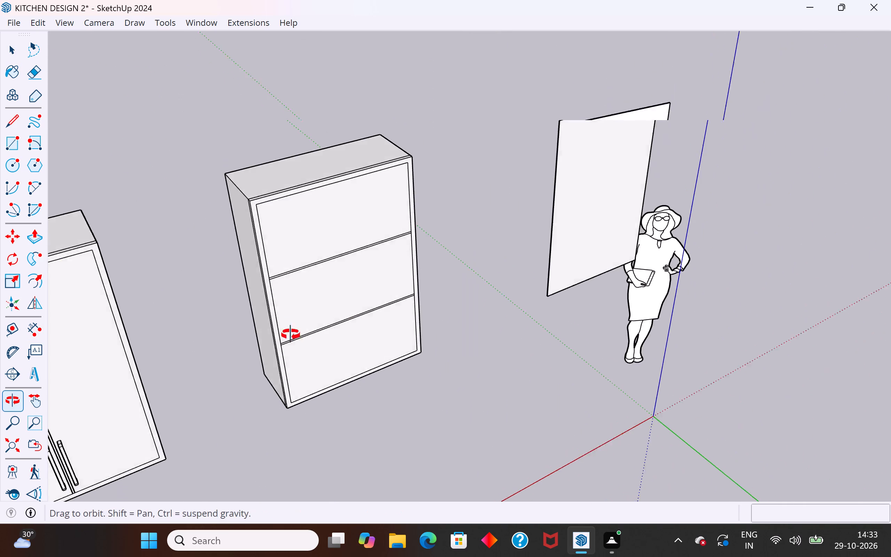
middle_drag(291, 335, 279, 238)
scroll(335, 269, up, 3)
middle_drag(337, 285, 306, 304)
click(337, 248)
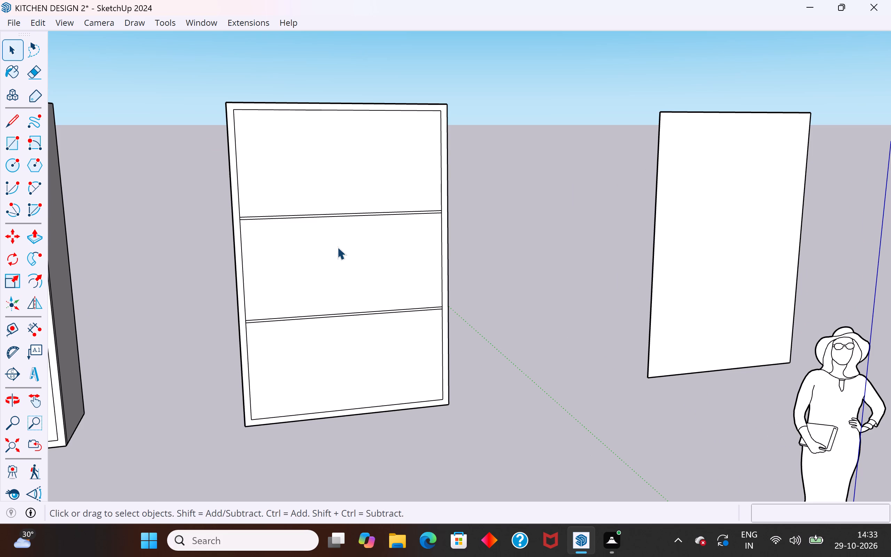
scroll(334, 283, up, 1)
middle_drag(335, 283, 466, 298)
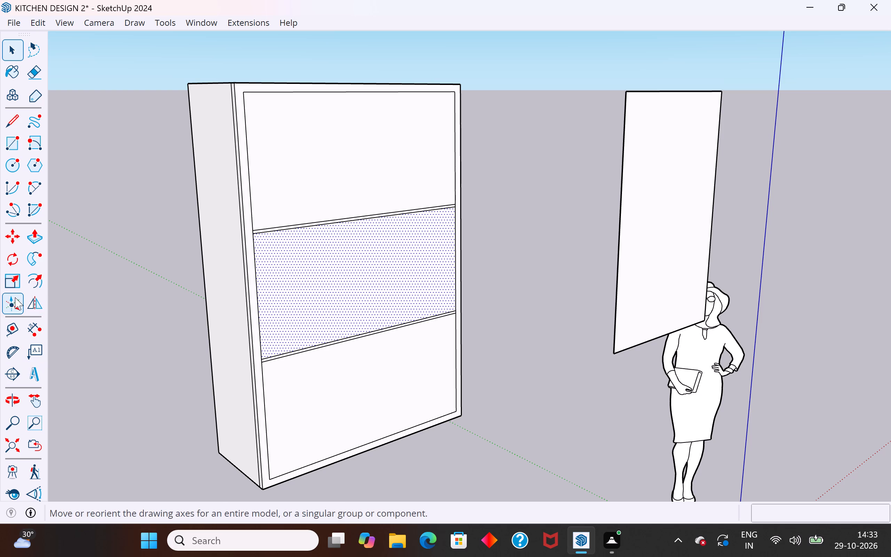
click(32, 238)
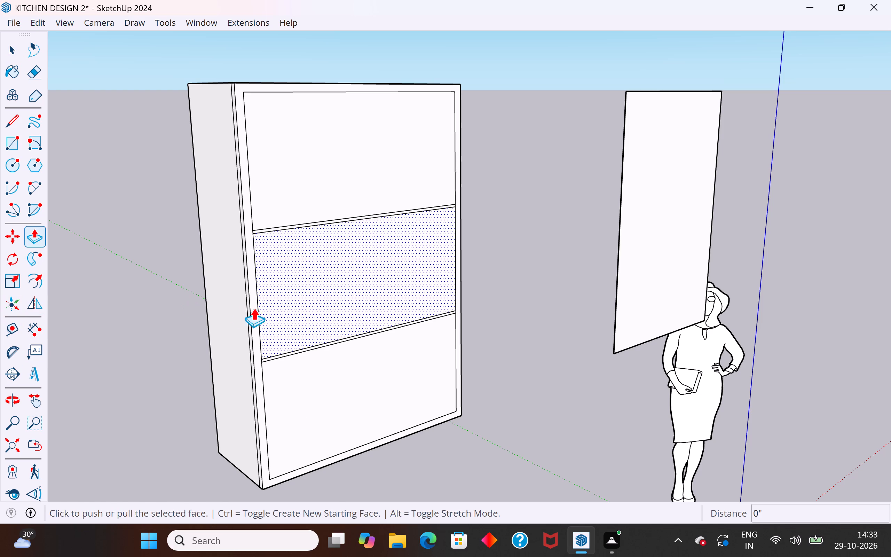
click(383, 288)
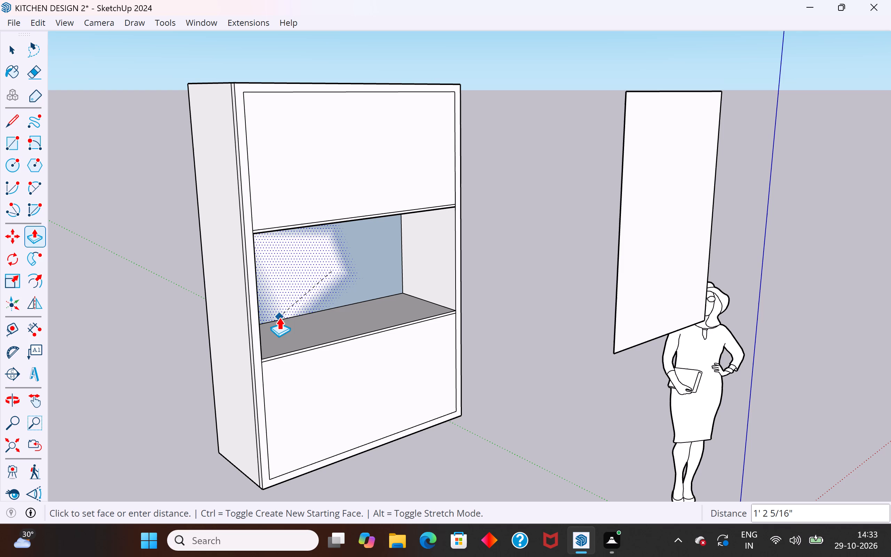
scroll(398, 291, up, 3)
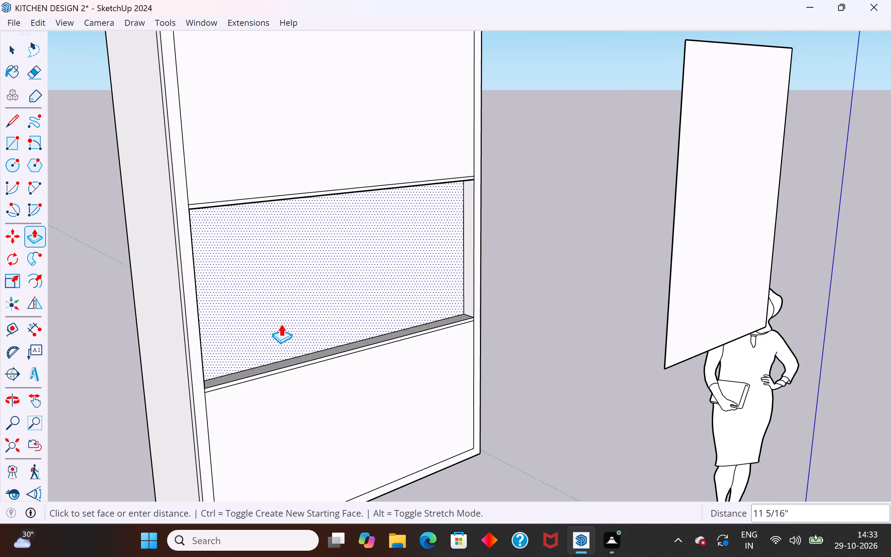
click(293, 319)
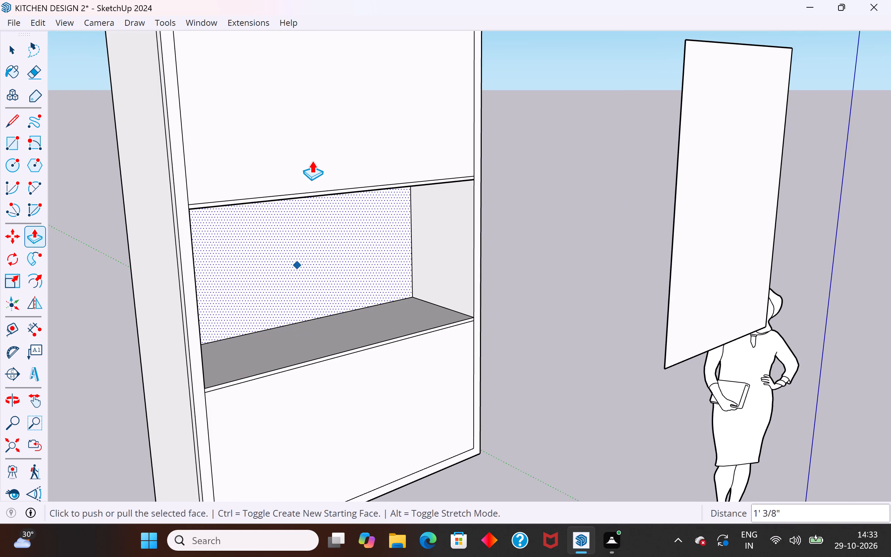
Push the top and bottom sections of the cabinet front inward by the same depth as the middle compartment.
click(7, 48)
click(345, 139)
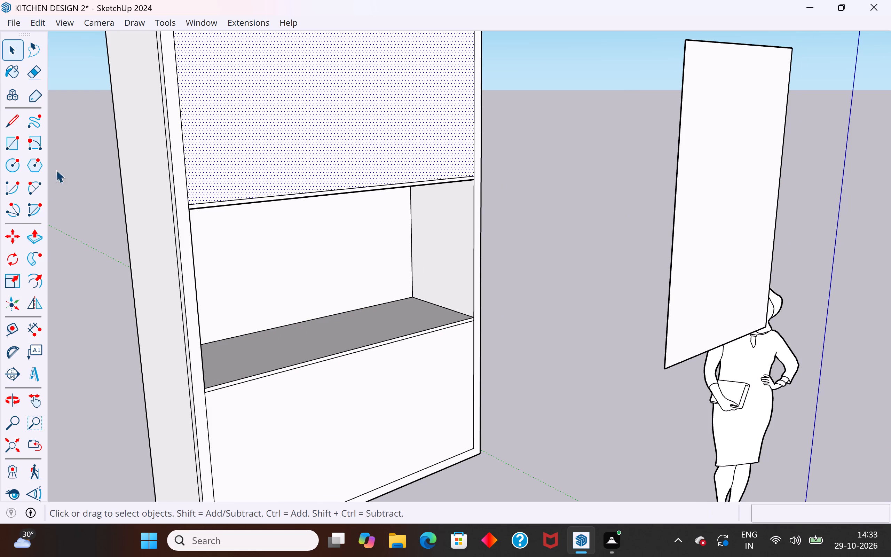
click(39, 236)
double_click(276, 154)
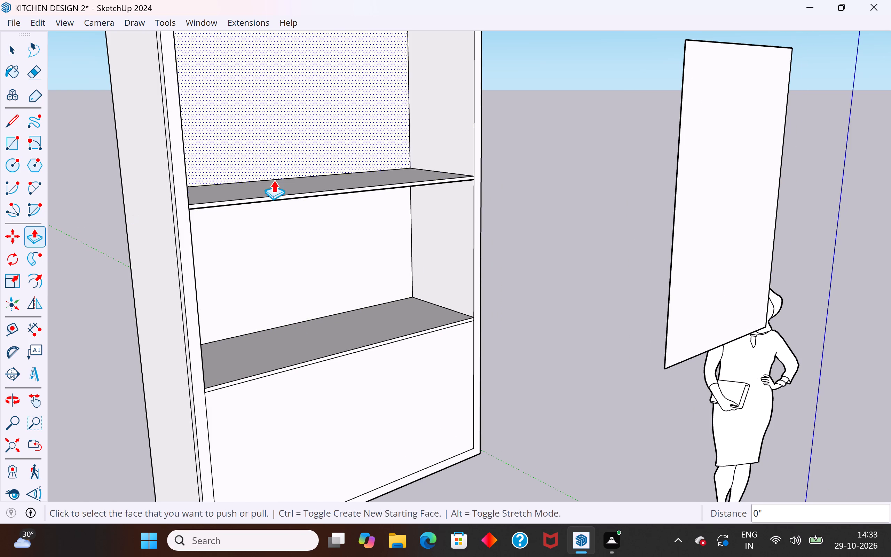
click(15, 49)
click(296, 425)
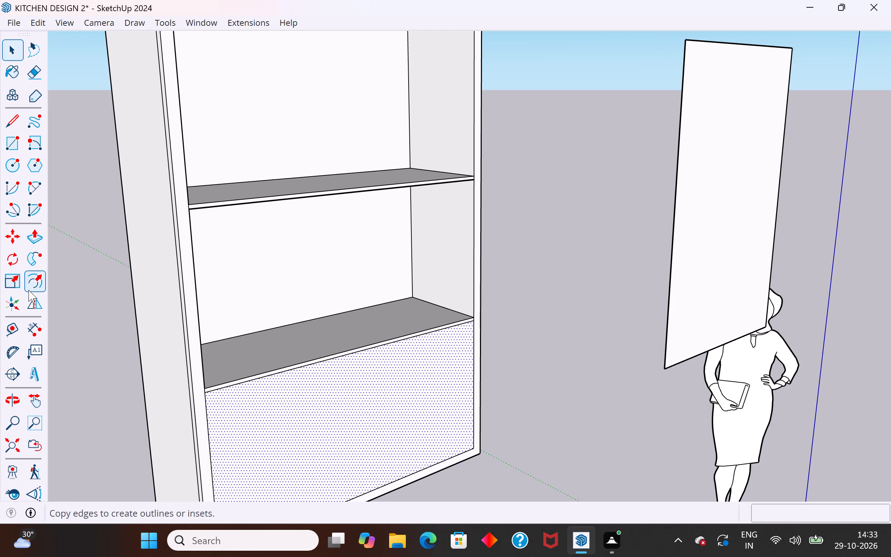
click(40, 241)
double_click(324, 409)
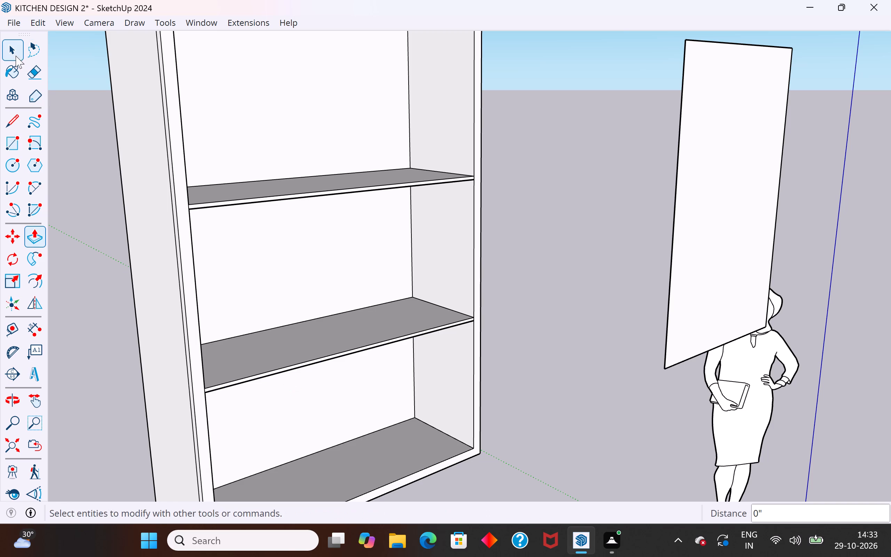
click(18, 45)
click(74, 211)
Draw a vertical line about 4' 4" long down the middle of the separate front panel, from top edge to bottom edge.
scroll(224, 211, down, 8)
middle_drag(469, 238, 281, 333)
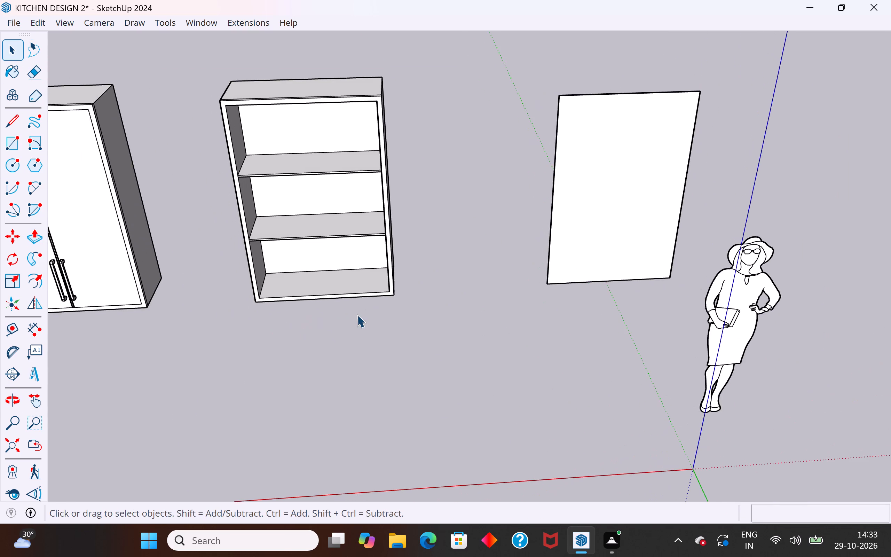
scroll(357, 315, down, 3)
middle_drag(495, 254, 487, 163)
click(528, 223)
scroll(528, 223, up, 2)
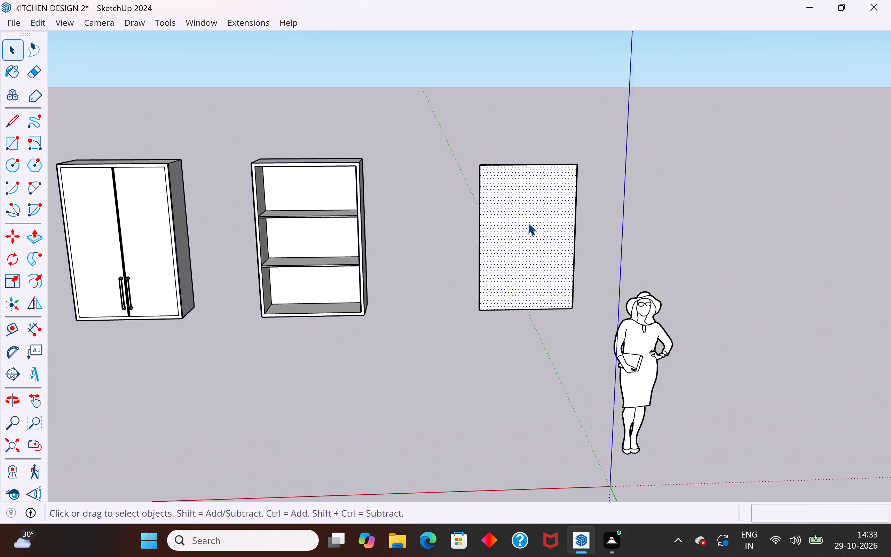
scroll(528, 223, up, 2)
click(17, 130)
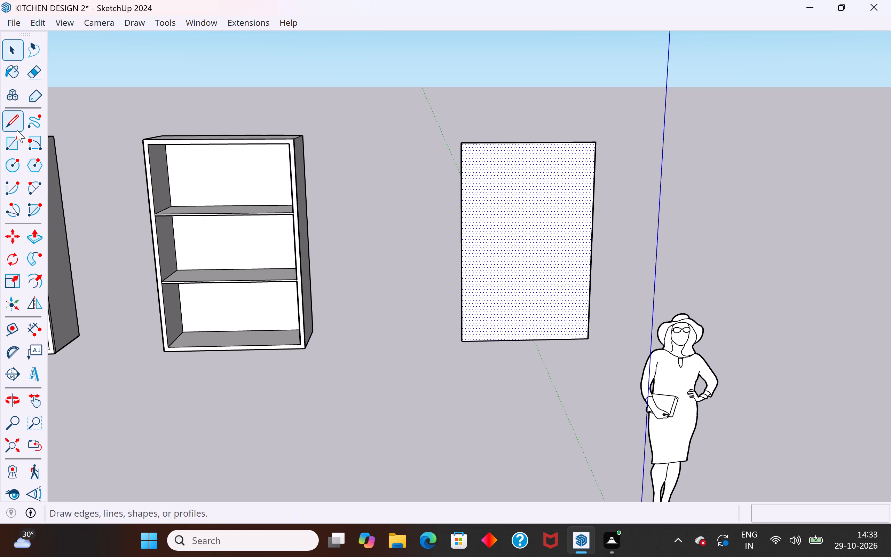
click(527, 142)
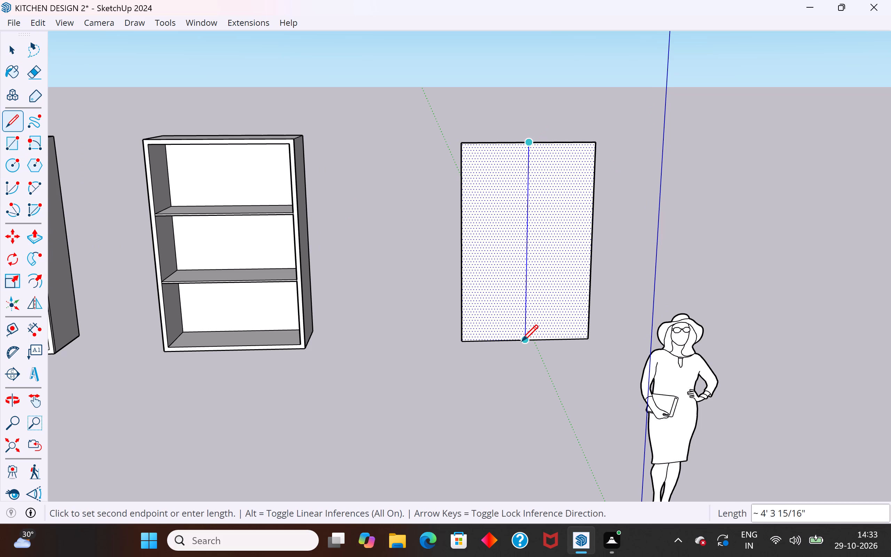
click(522, 341)
click(10, 45)
click(286, 132)
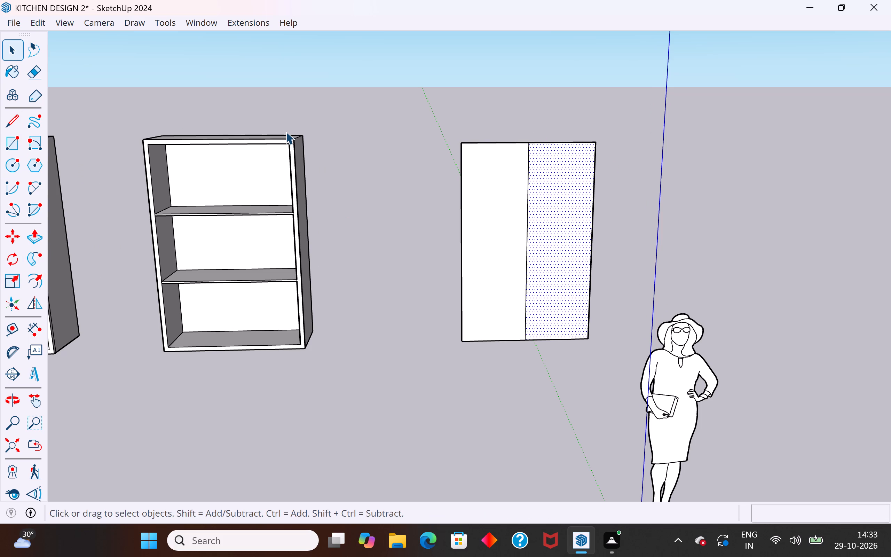
click(306, 113)
Copy the front panel's vertical centre line 0.2" to the right along the red axis.
scroll(563, 189, up, 3)
click(513, 237)
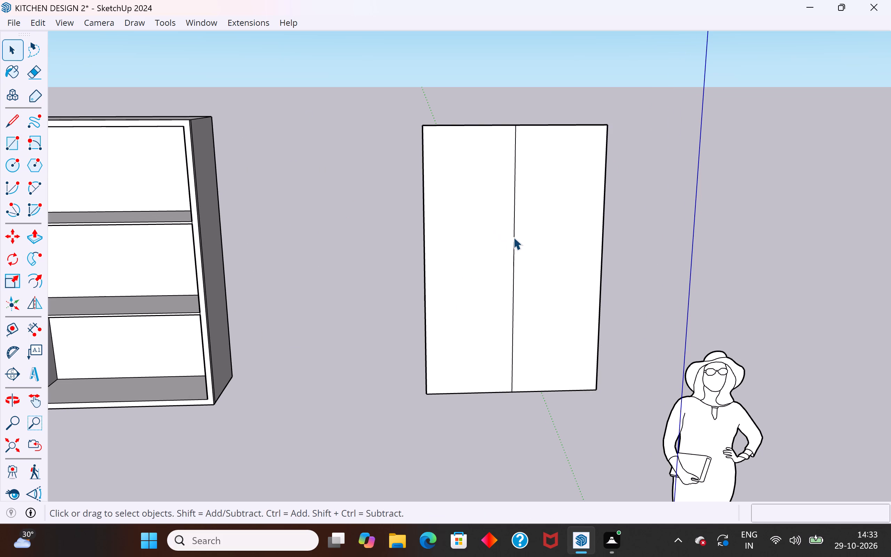
key(m)
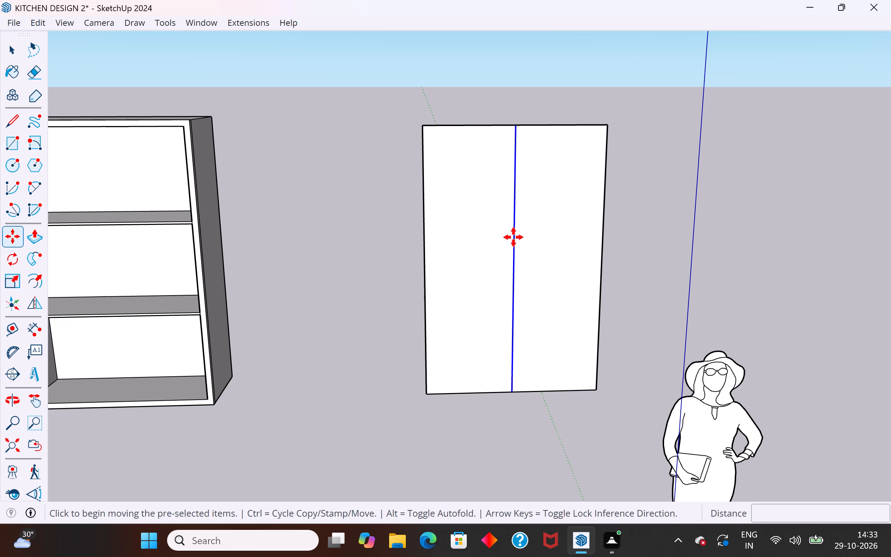
click(513, 237)
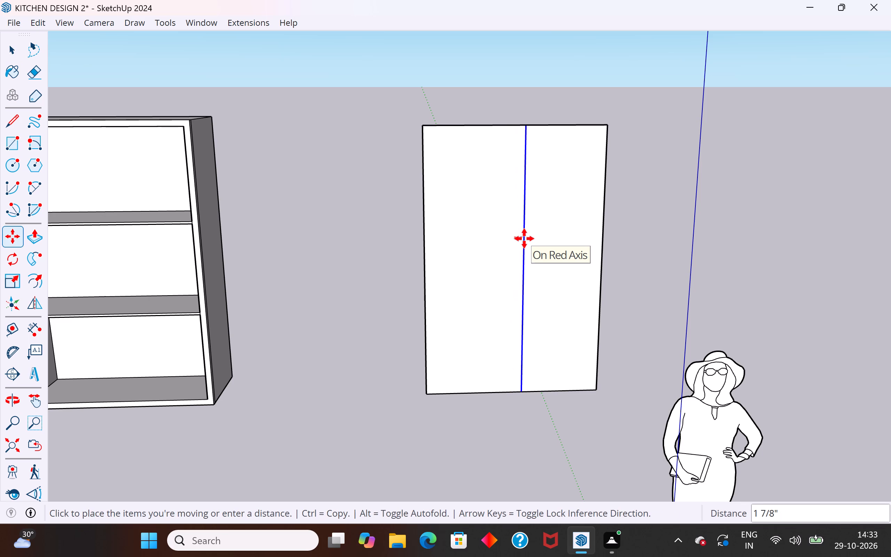
text(0.2)
key(shift+quotedbl)
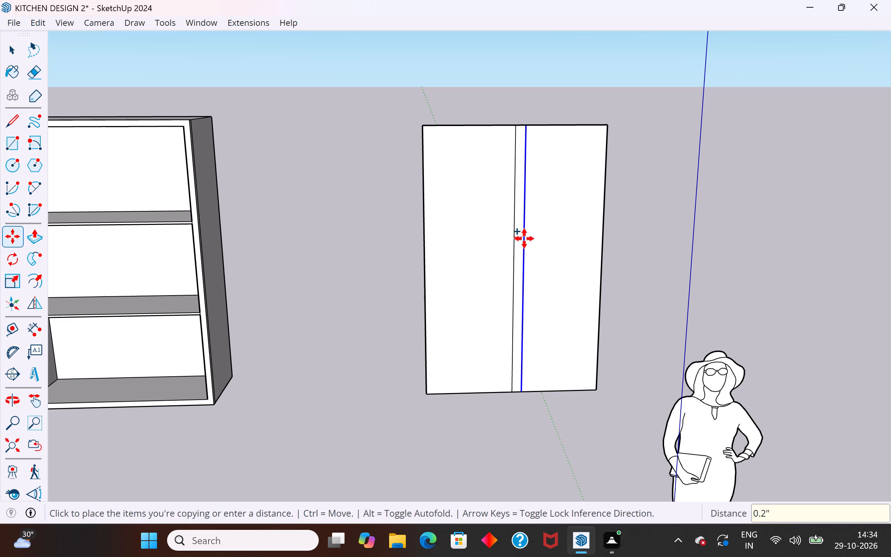
key(Return)
scroll(524, 238, up, 13)
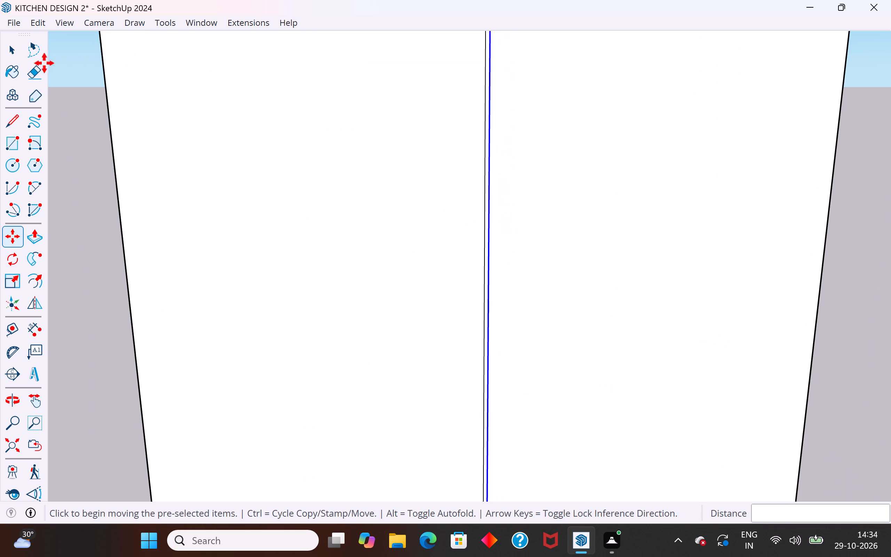
Copy the front panel's original vertical centre line 0.2" to the left along the red axis.
click(22, 46)
click(483, 232)
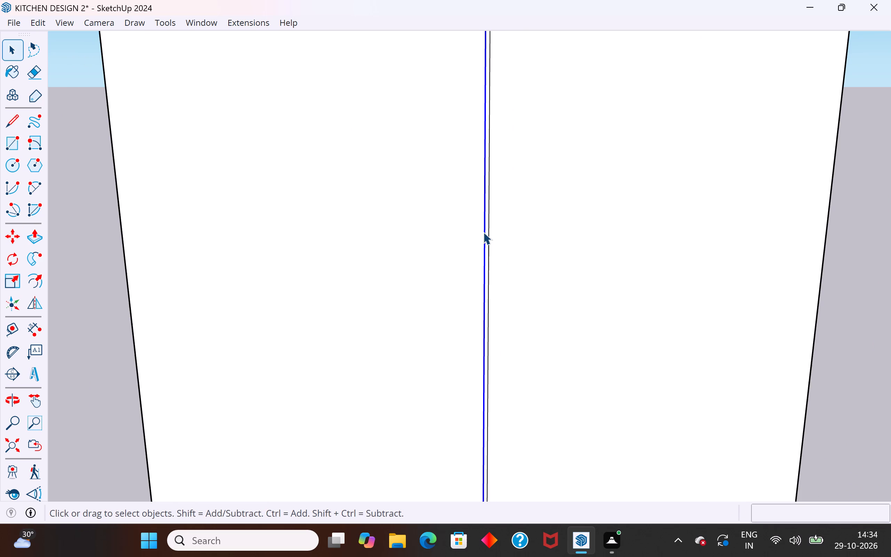
key(m)
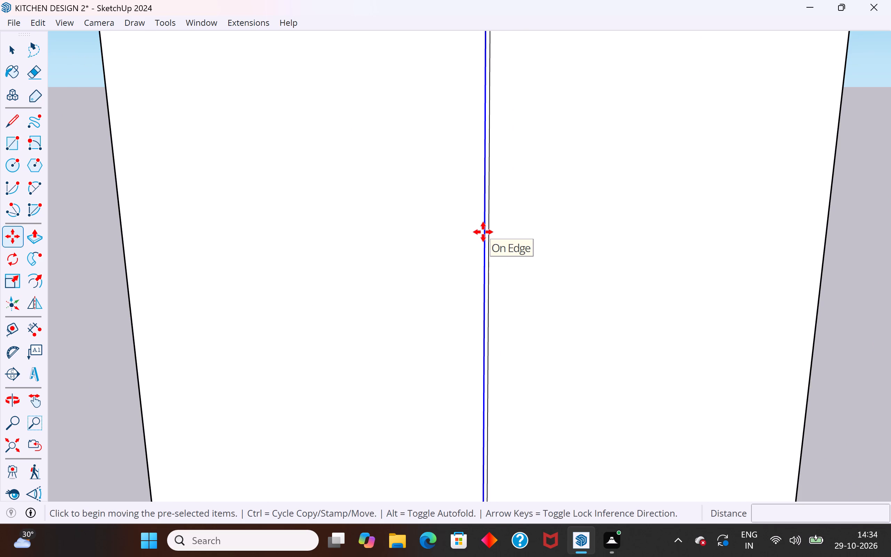
click(483, 232)
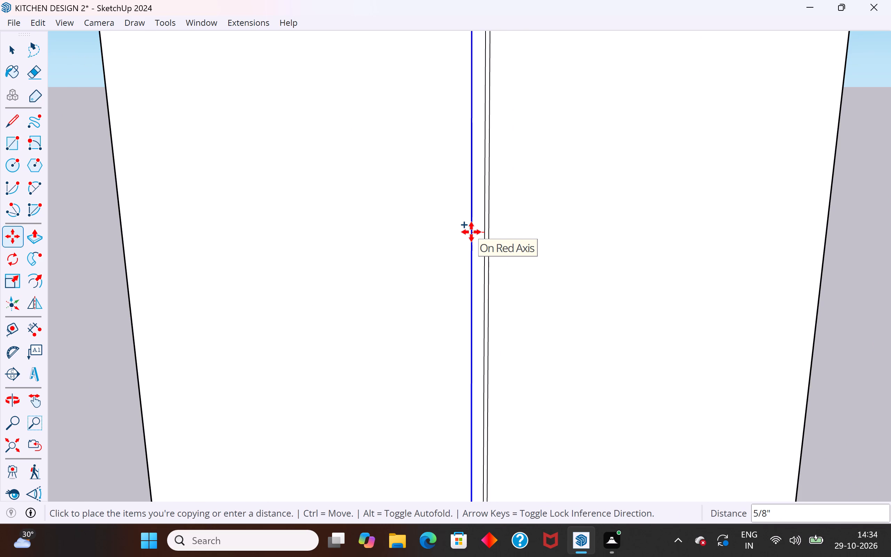
text(0.2")
key(Return)
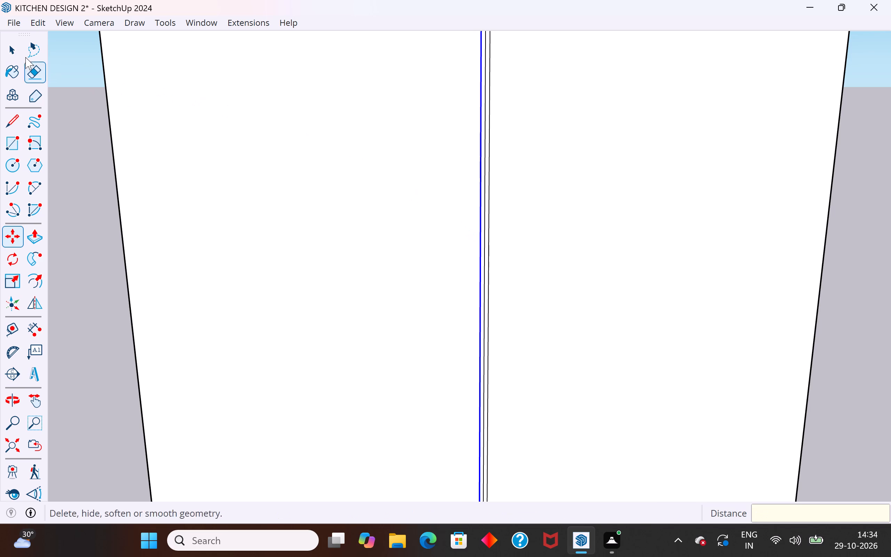
Delete the original centre line between the two offset lines on the front panel.
click(13, 45)
scroll(482, 226, up, 3)
click(485, 224)
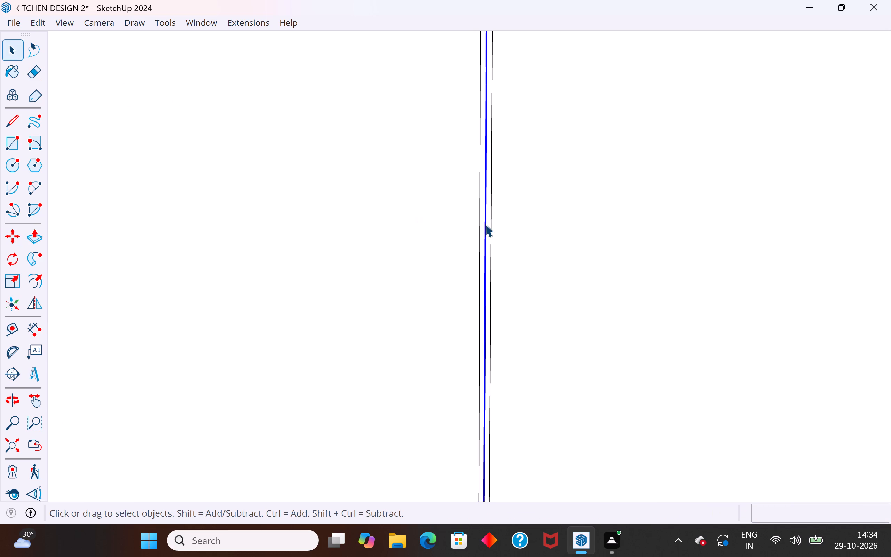
key(Delete)
scroll(485, 224, down, 18)
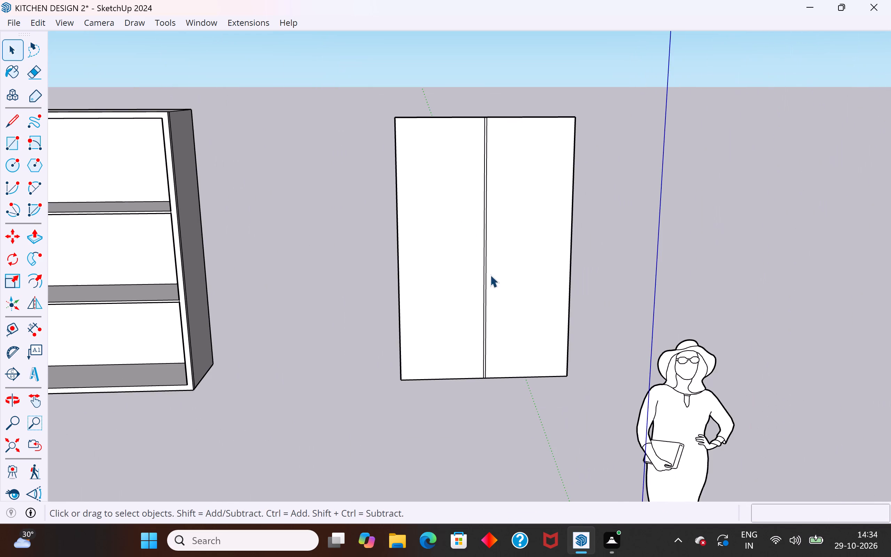
Show the Default Tray and display the Glass and Mirrors material collection.
middle_drag(500, 290, 572, 362)
click(528, 213)
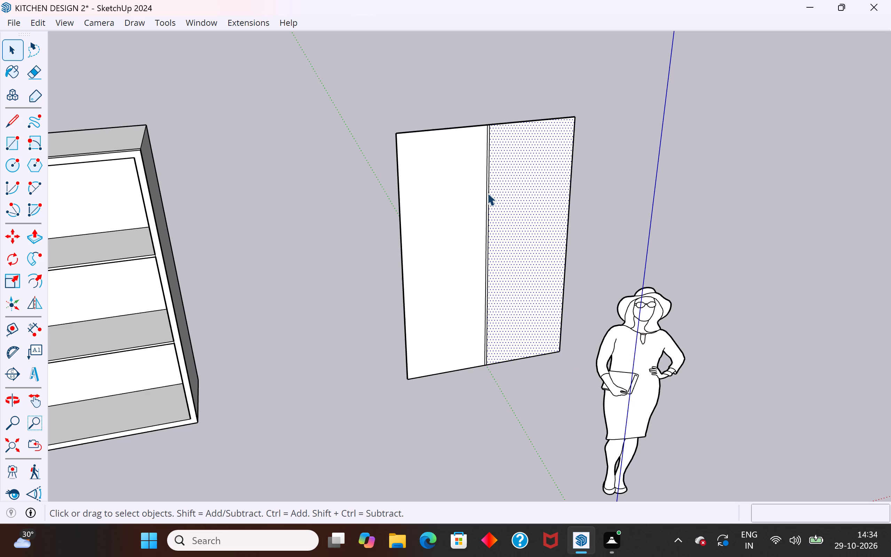
click(455, 191)
scroll(520, 172, up, 2)
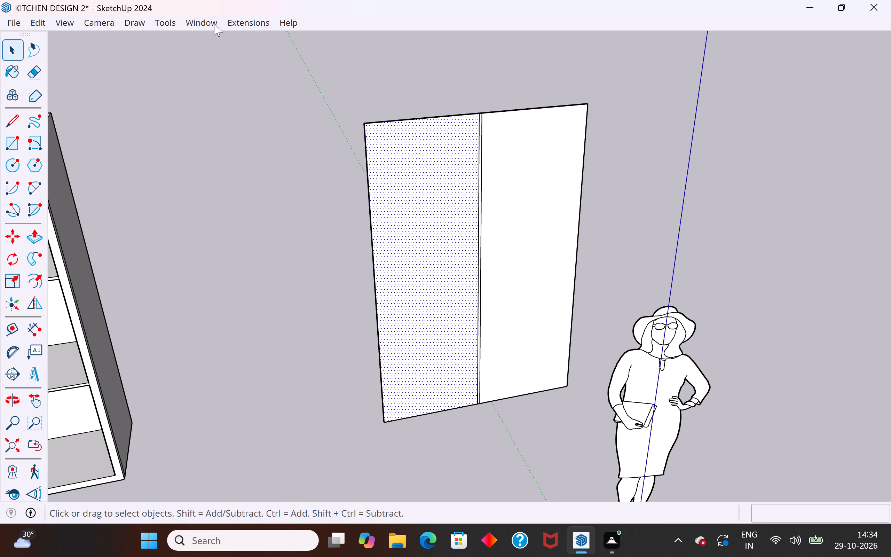
click(205, 22)
click(387, 39)
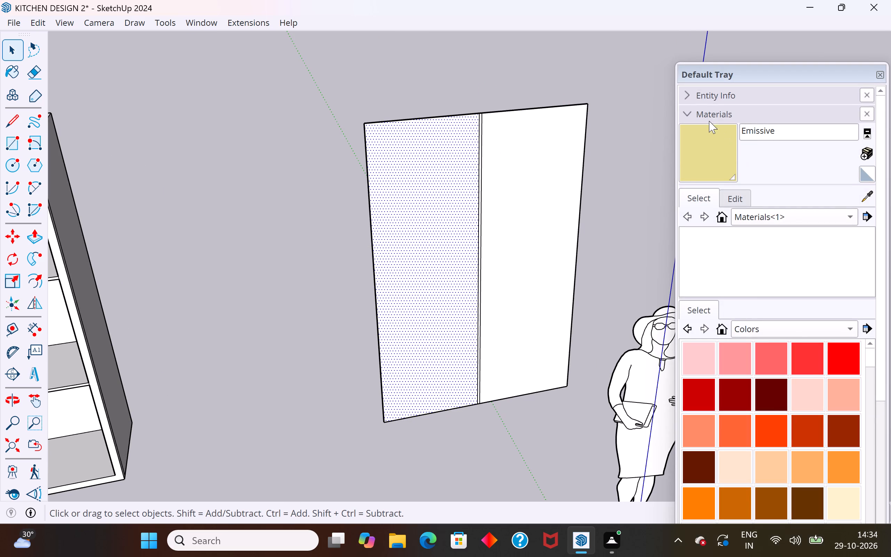
click(684, 98)
click(684, 98)
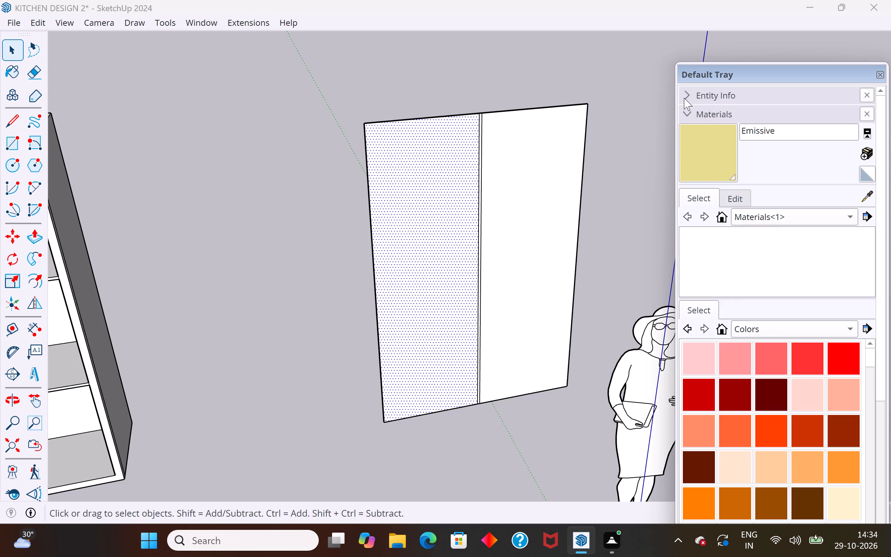
click(846, 217)
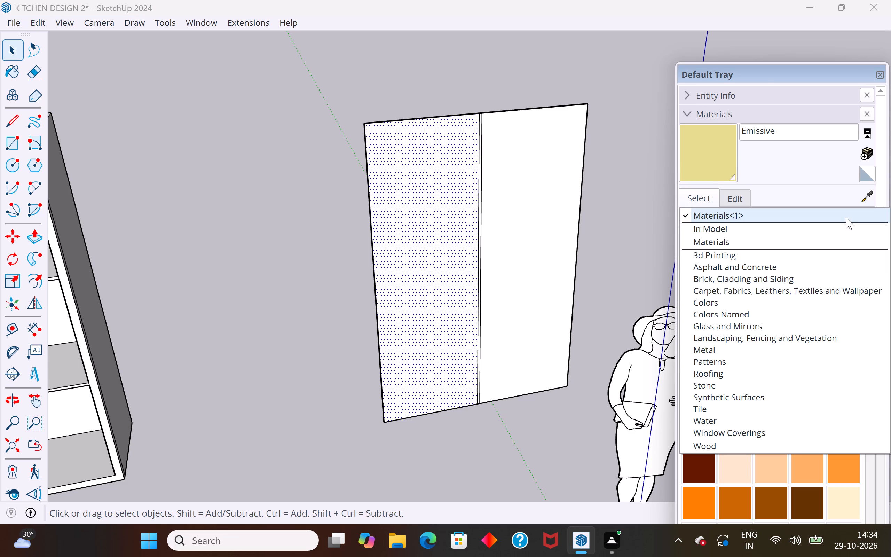
scroll(738, 417, down, 3)
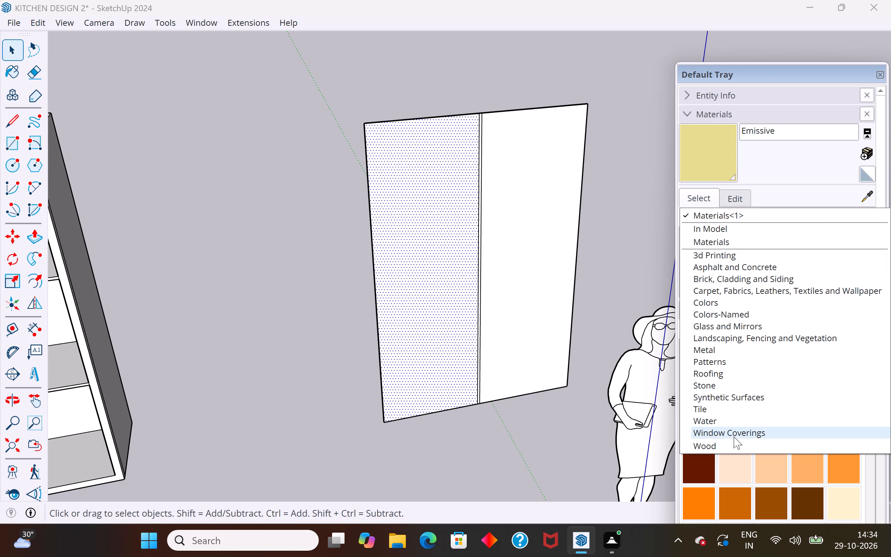
scroll(711, 292, up, 4)
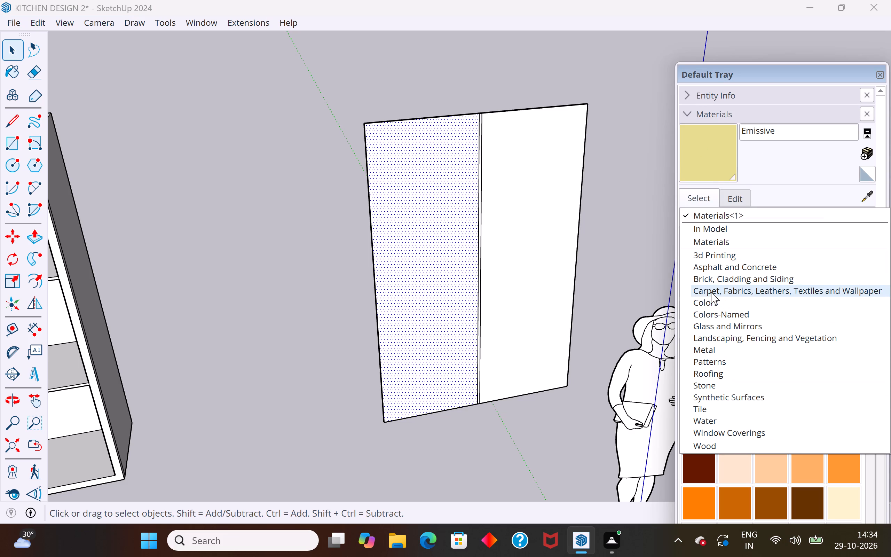
scroll(712, 398, down, 2)
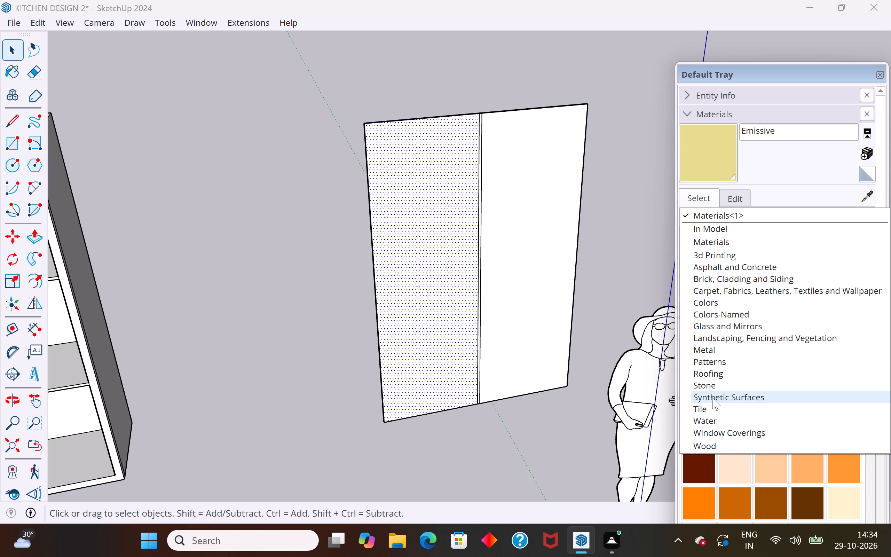
click(724, 327)
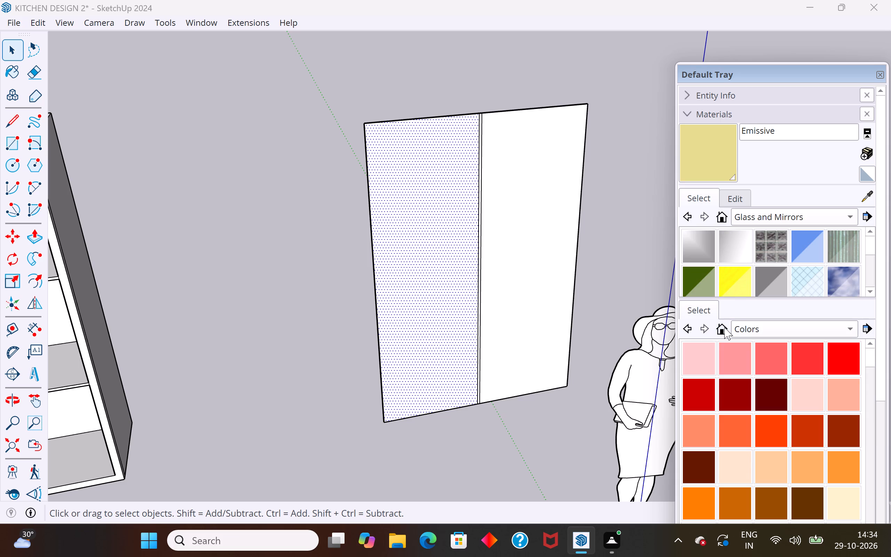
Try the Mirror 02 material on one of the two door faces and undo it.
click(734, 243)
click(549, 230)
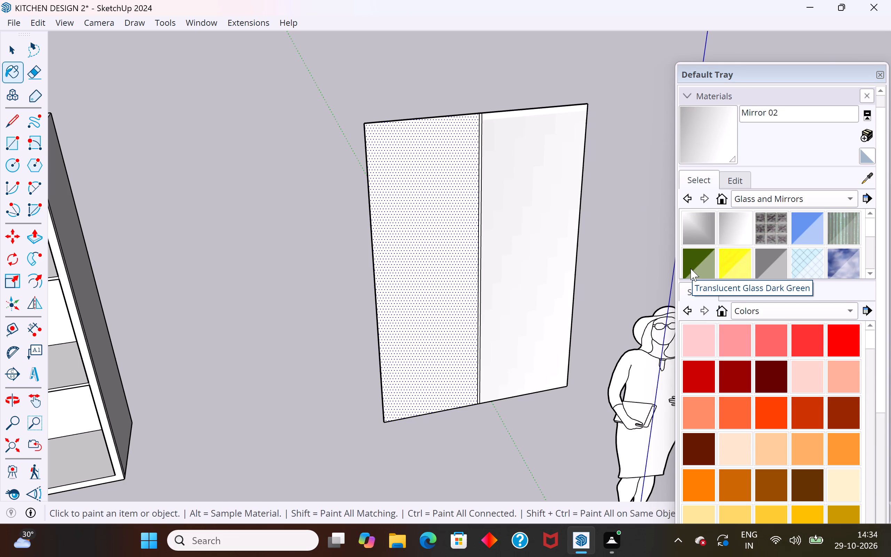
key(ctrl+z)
Paint both door faces with Translucent Glass Blue, on their front and back sides.
click(806, 230)
click(512, 238)
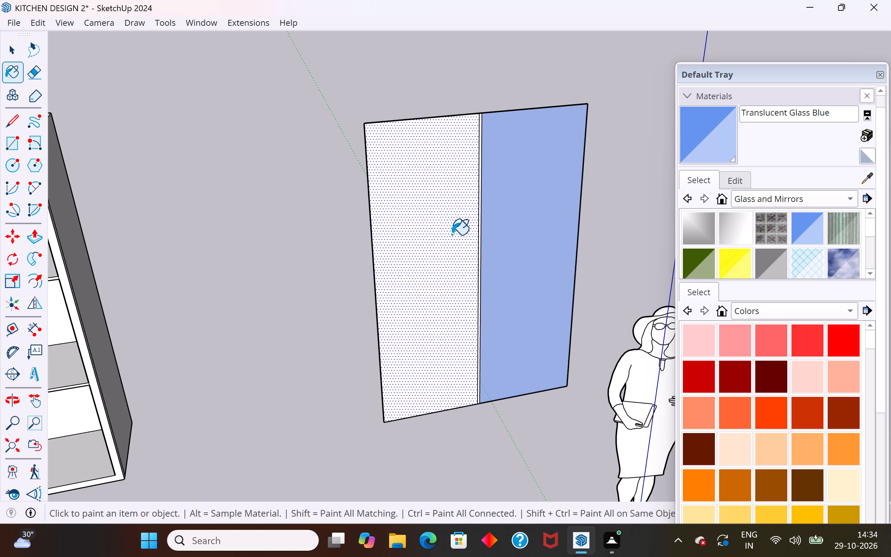
click(442, 232)
click(515, 213)
middle_drag(381, 266, 731, 287)
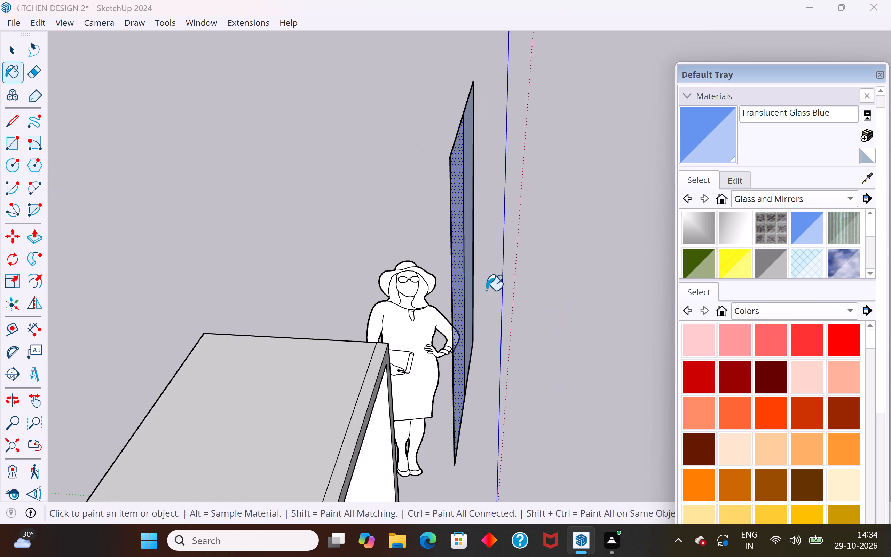
middle_drag(371, 299, 699, 285)
click(489, 203)
click(395, 207)
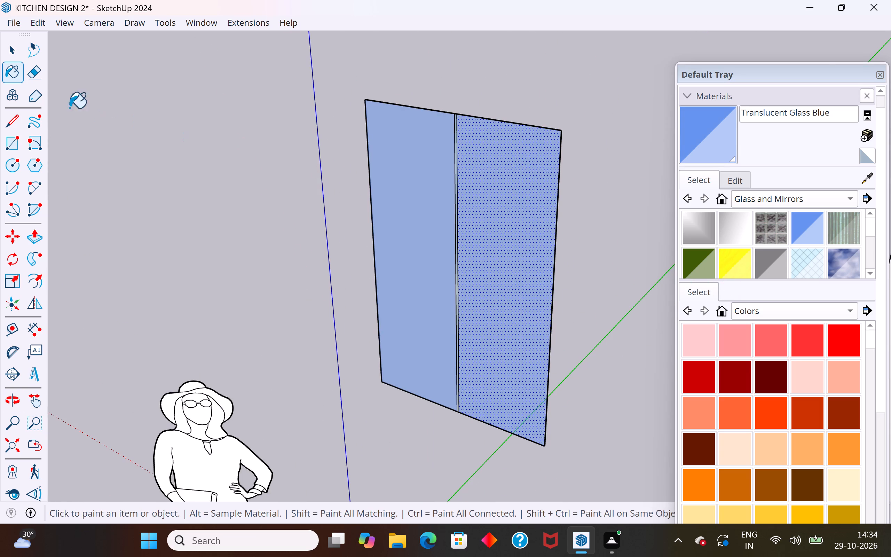
click(14, 53)
click(173, 162)
Examine the glass doors alongside the row of wall cabinets and the kitchen floor outline from a wider view.
scroll(476, 218, down, 6)
middle_drag(501, 217, 213, 253)
scroll(382, 185, down, 5)
middle_drag(518, 207, 165, 159)
scroll(372, 177, down, 5)
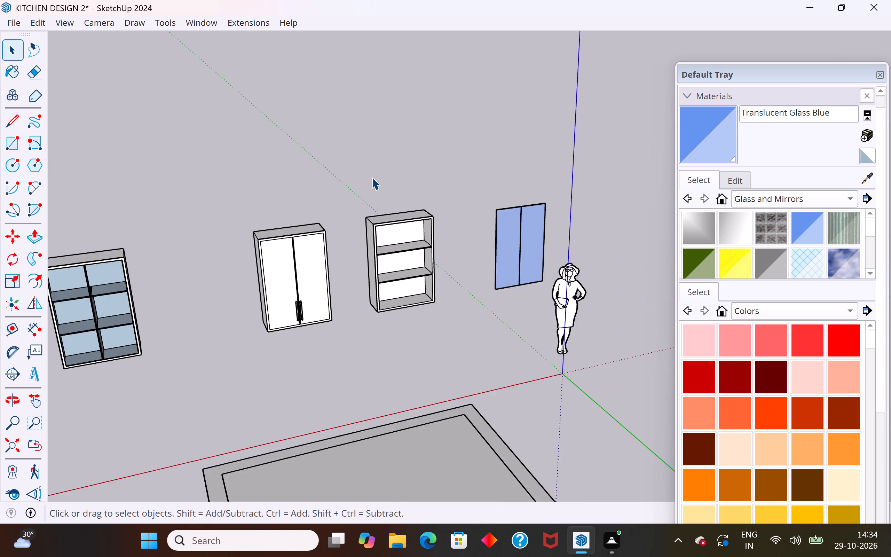
scroll(372, 177, down, 5)
scroll(335, 218, down, 2)
scroll(353, 242, up, 2)
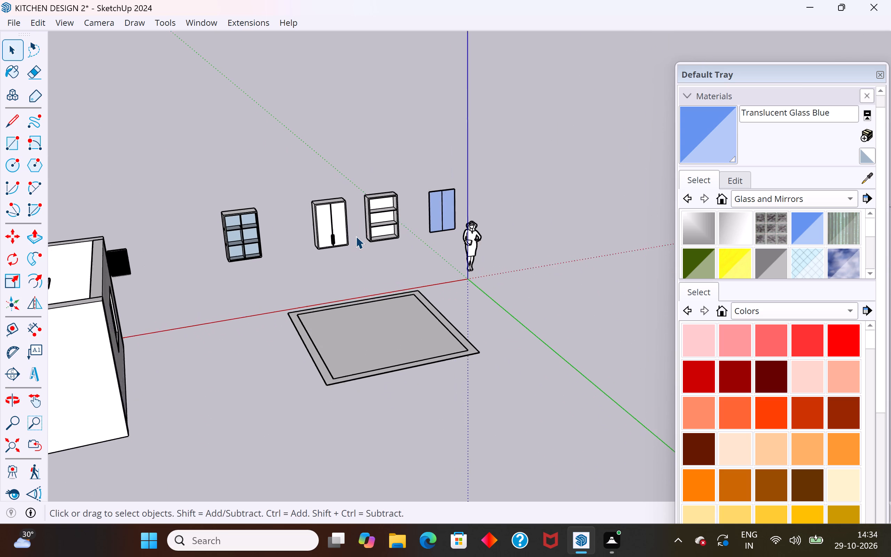
scroll(356, 236, up, 6)
middle_drag(392, 234, 419, 223)
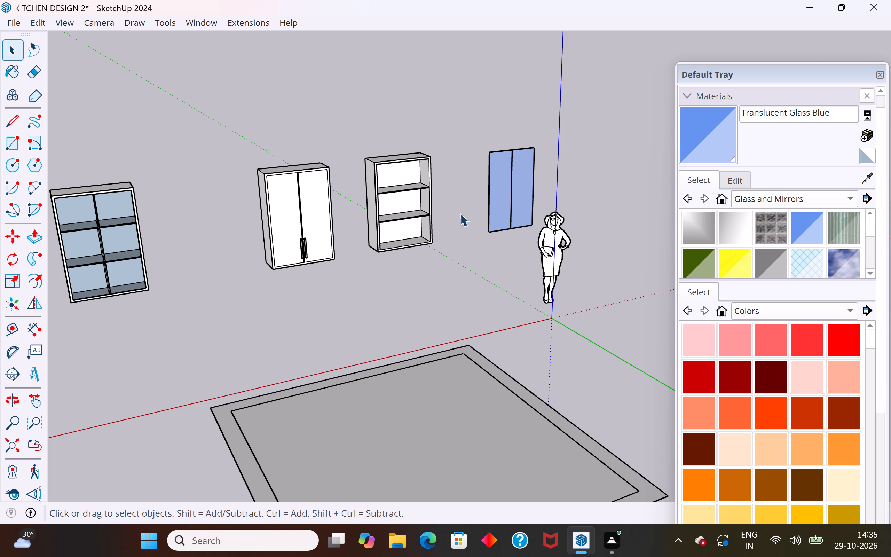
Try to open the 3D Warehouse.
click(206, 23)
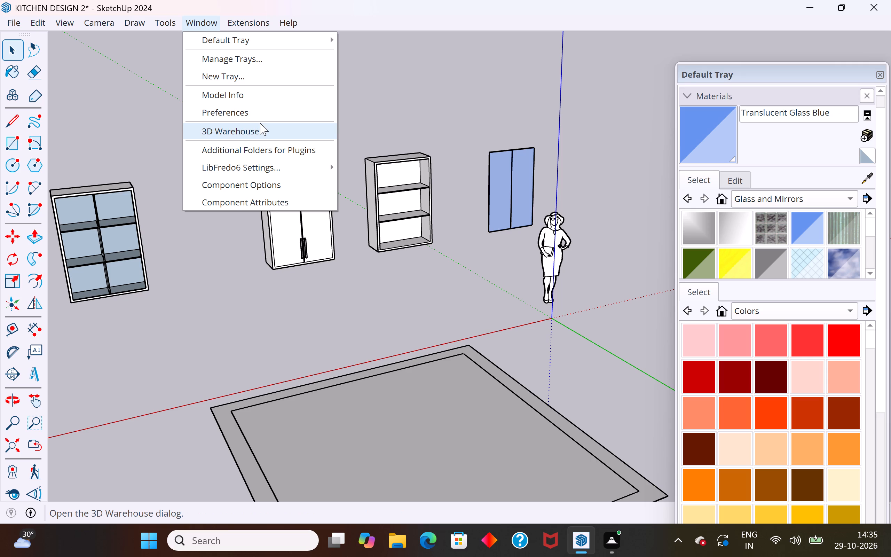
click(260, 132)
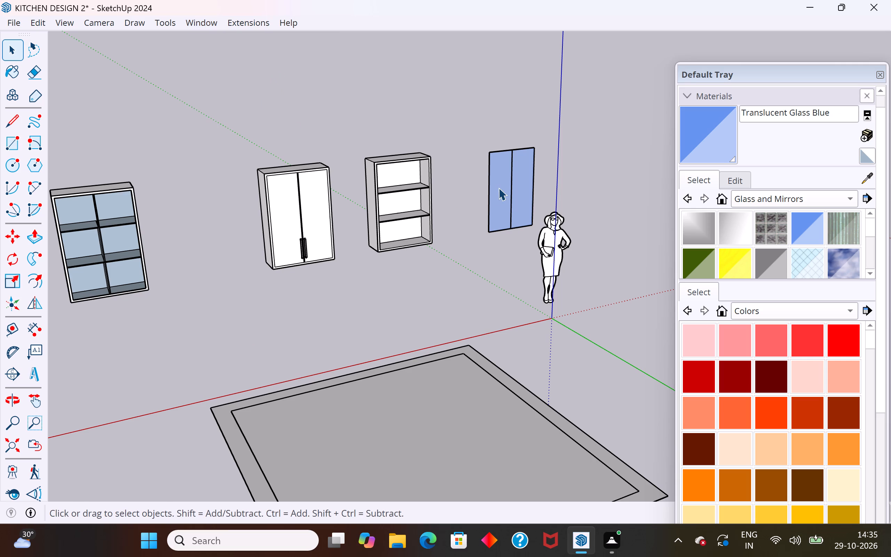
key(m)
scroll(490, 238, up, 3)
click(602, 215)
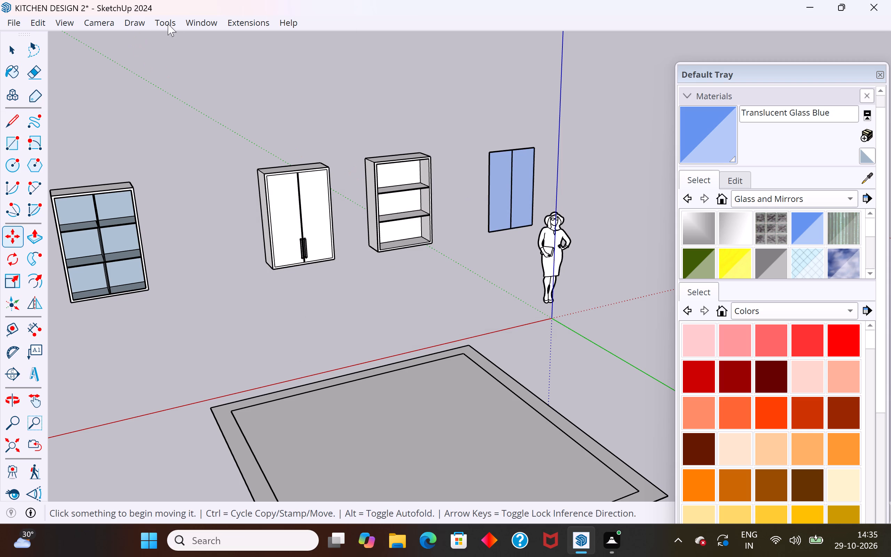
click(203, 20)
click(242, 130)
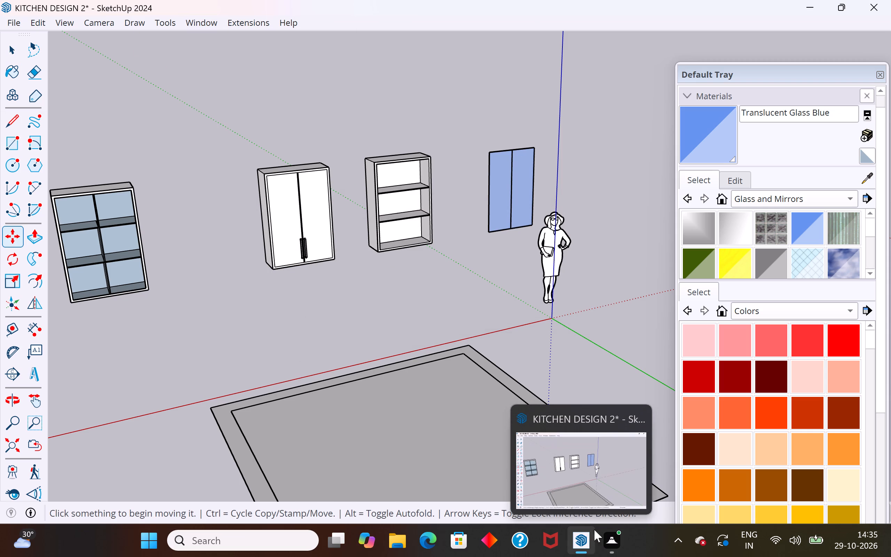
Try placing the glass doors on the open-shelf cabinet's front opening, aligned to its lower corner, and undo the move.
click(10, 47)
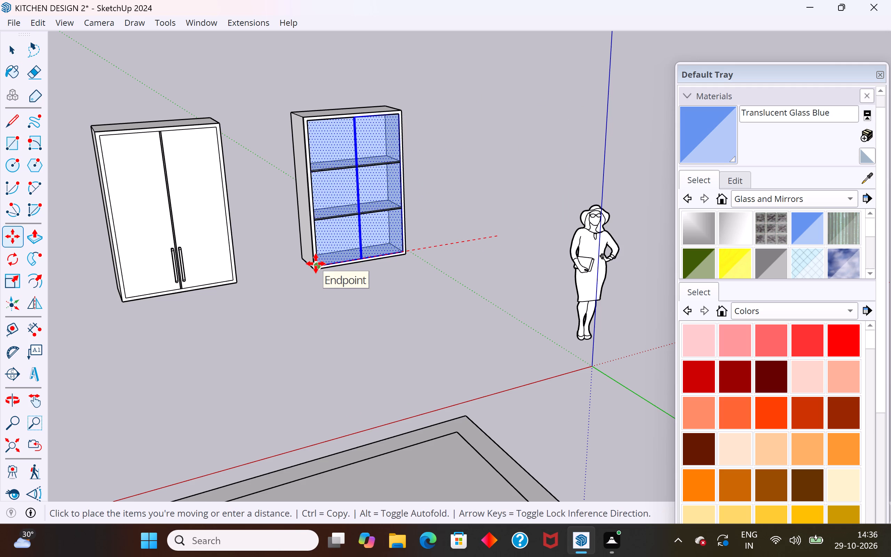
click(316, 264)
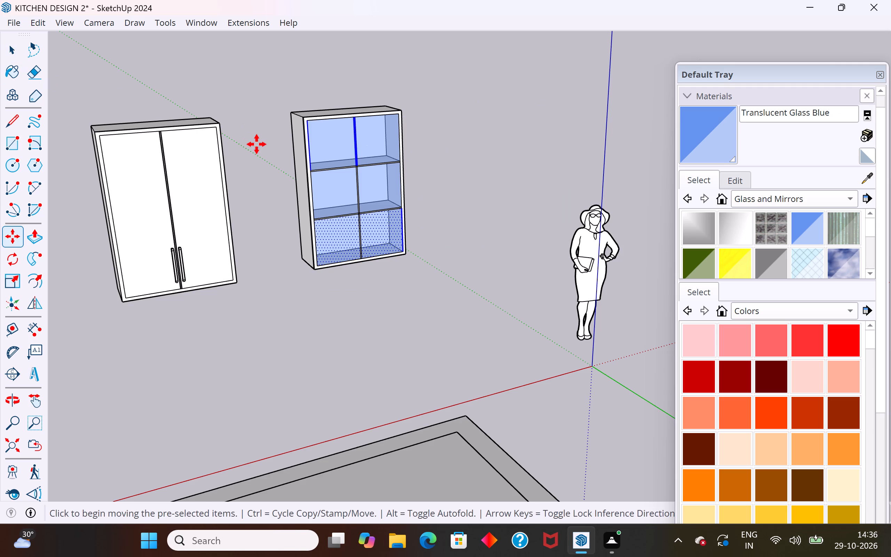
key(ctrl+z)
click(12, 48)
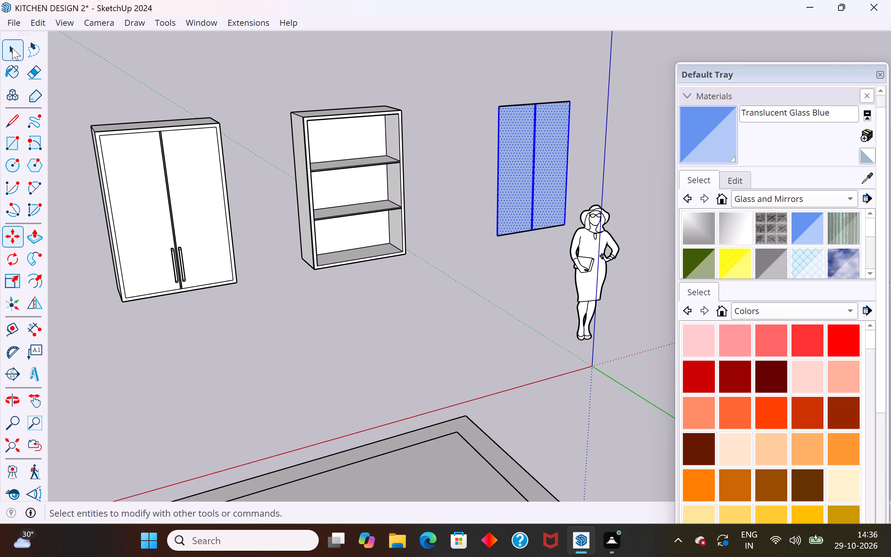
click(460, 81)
Make a group of both glass door faces and the lines between them.
middle_drag(488, 232, 474, 162)
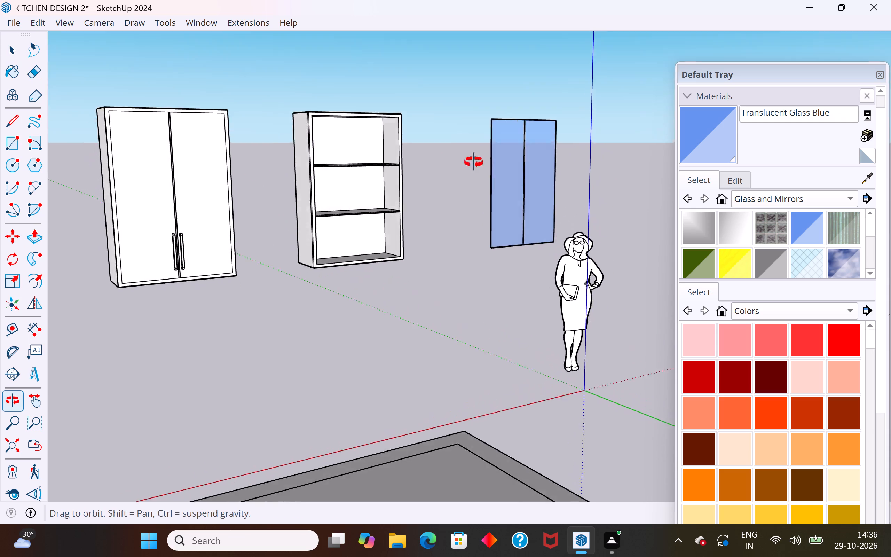
middle_drag(474, 162, 322, 156)
scroll(350, 310, down, 5)
scroll(488, 269, up, 3)
drag(494, 172, 453, 300)
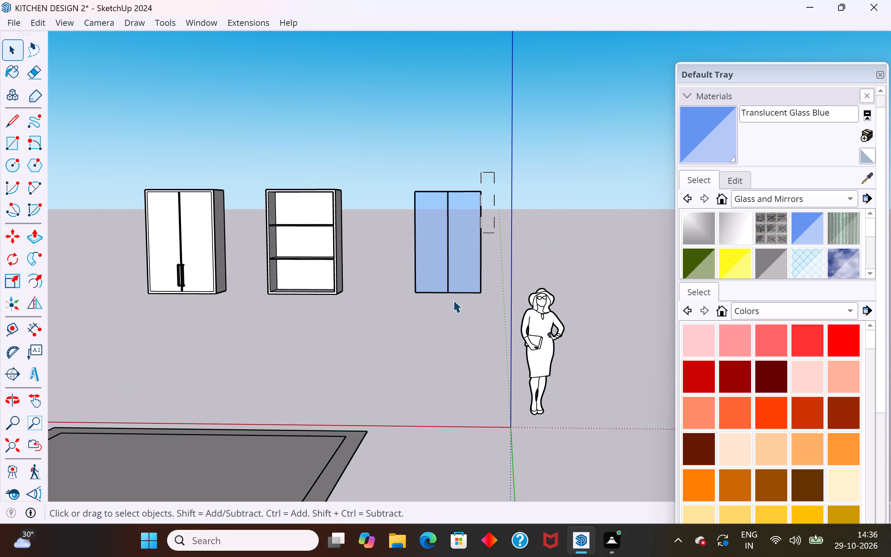
drag(453, 300, 402, 314)
right_click(422, 280)
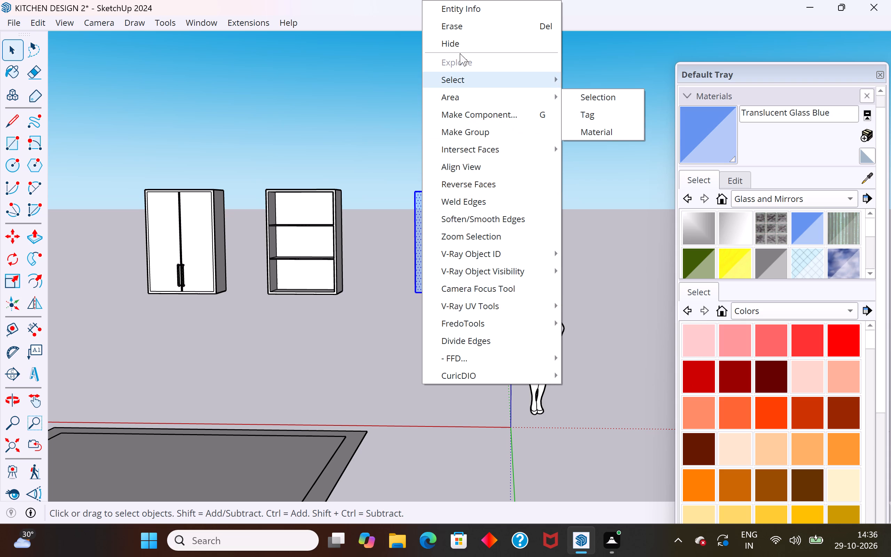
click(464, 131)
click(387, 278)
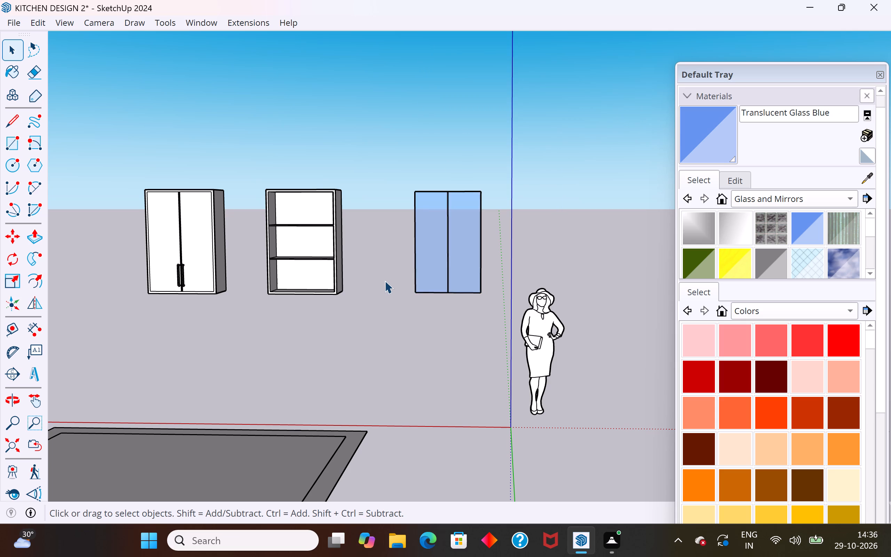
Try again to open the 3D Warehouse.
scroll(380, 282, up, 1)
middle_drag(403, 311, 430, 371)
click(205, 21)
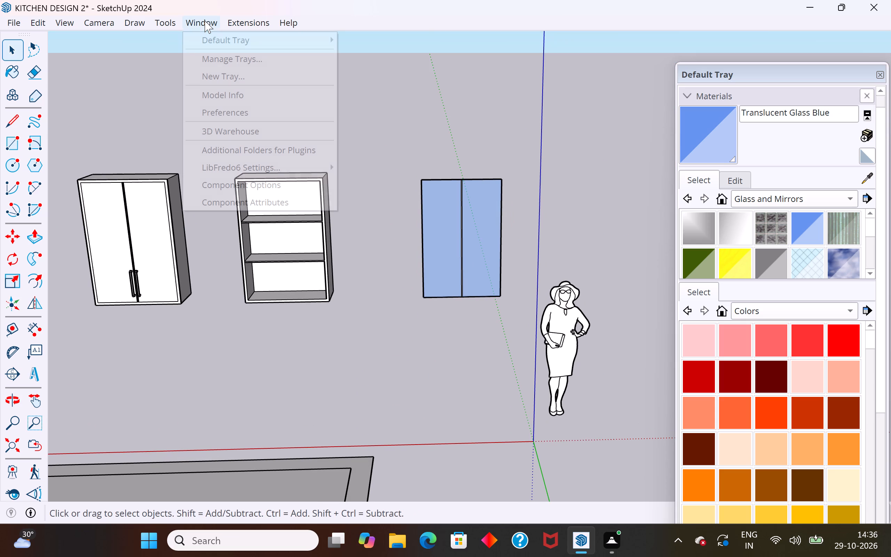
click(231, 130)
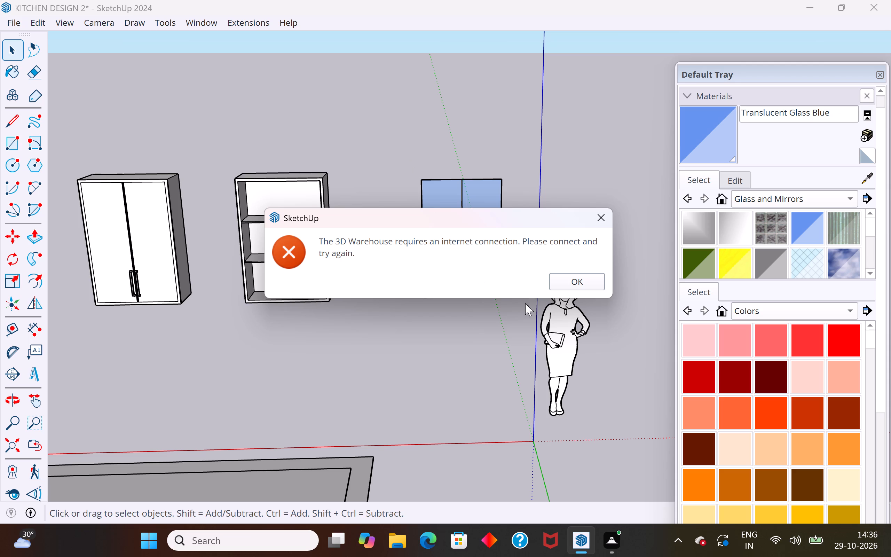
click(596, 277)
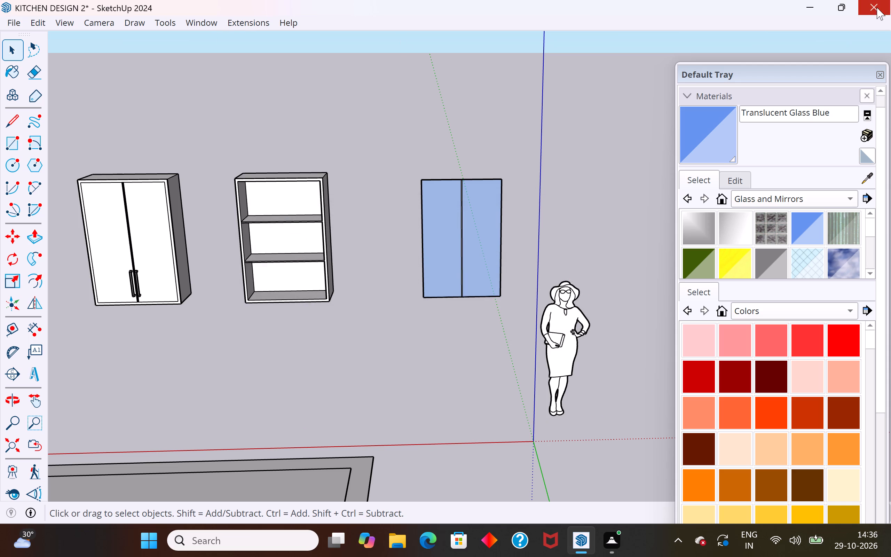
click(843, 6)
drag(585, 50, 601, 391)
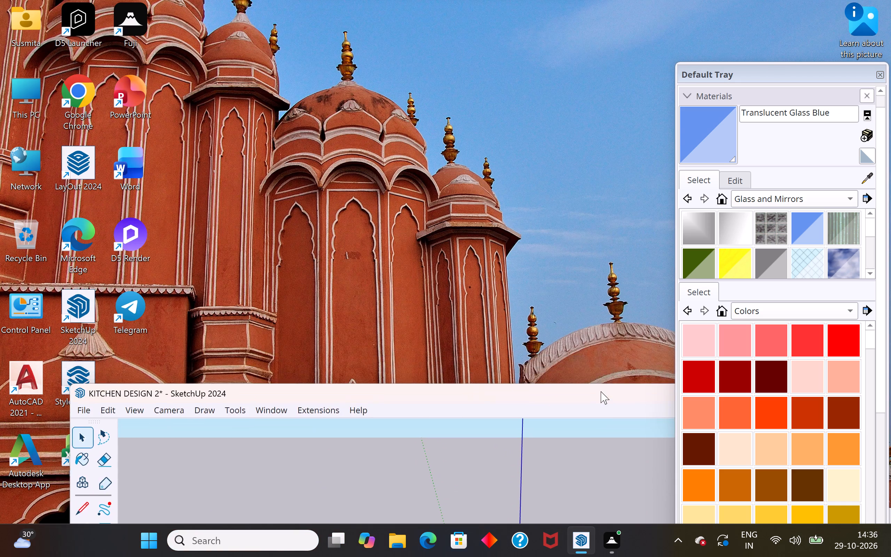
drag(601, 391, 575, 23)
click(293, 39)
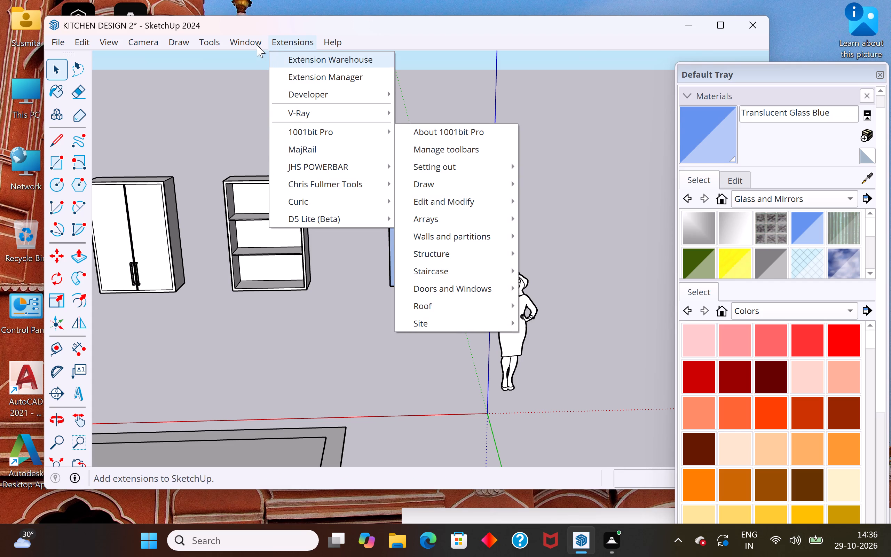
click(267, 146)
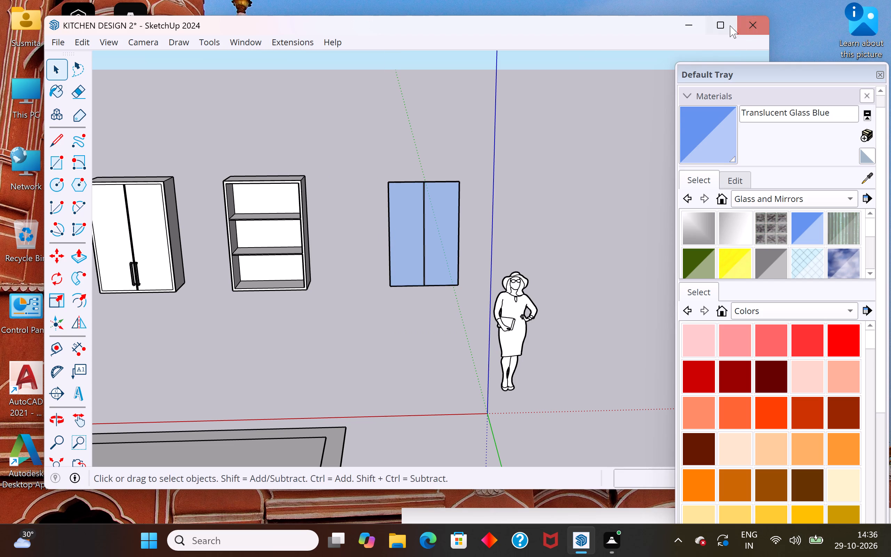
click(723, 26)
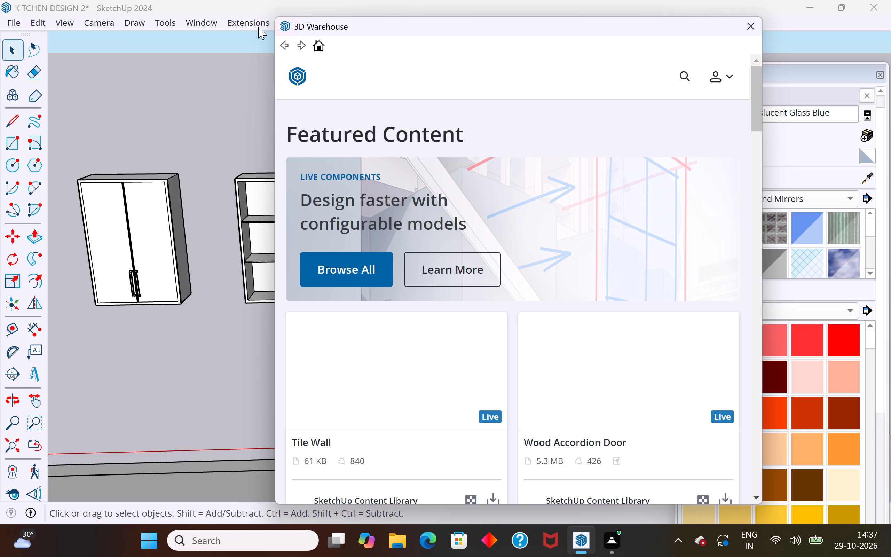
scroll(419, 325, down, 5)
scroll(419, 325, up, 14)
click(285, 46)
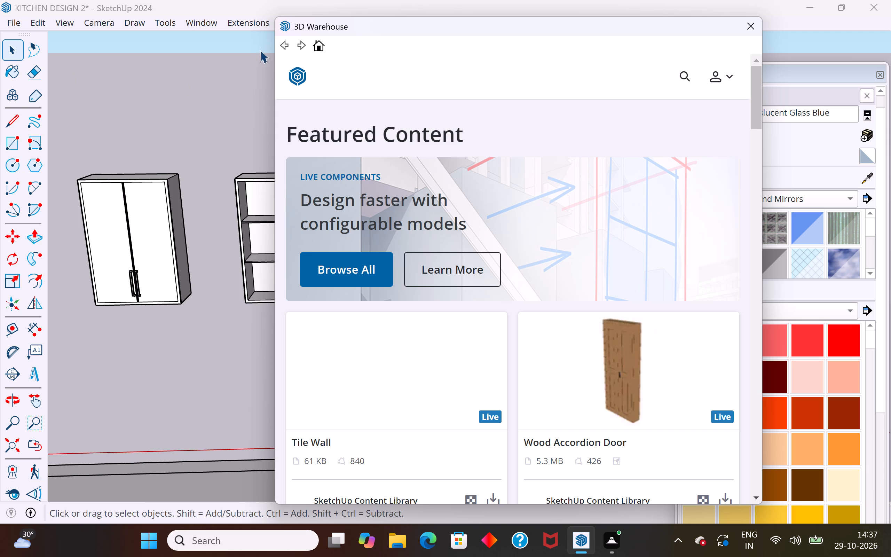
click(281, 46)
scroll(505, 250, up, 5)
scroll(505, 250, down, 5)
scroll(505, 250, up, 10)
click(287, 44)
Widen the 3D Warehouse window and search the model library for "kitchen set".
drag(766, 185, 839, 199)
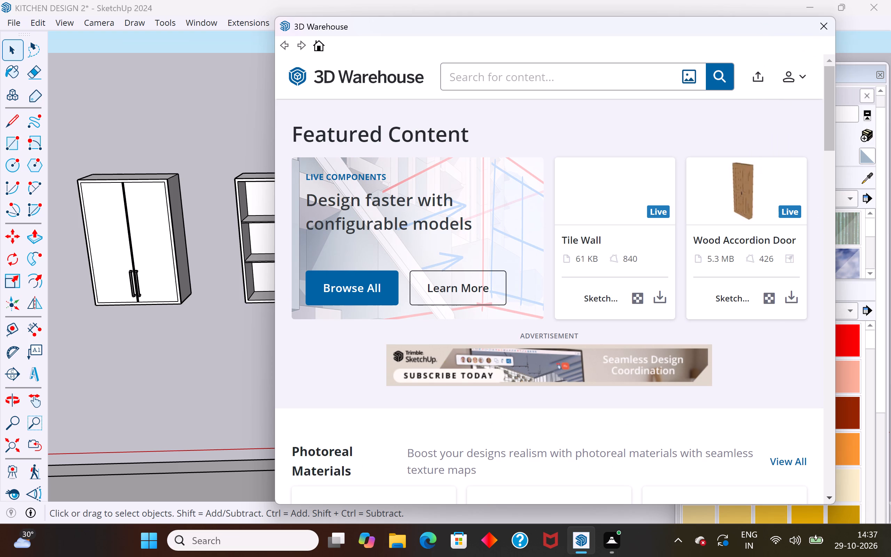
click(542, 75)
text(trkitchen)
key(space)
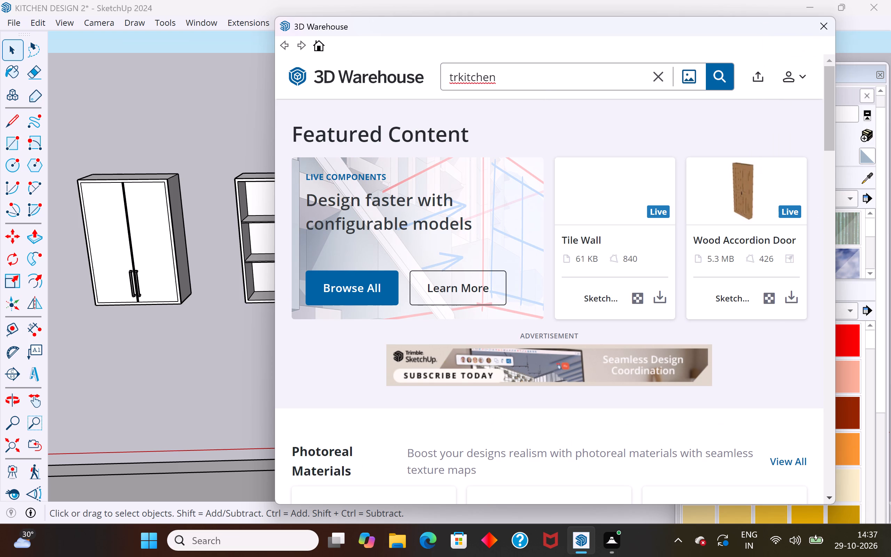
click(456, 79)
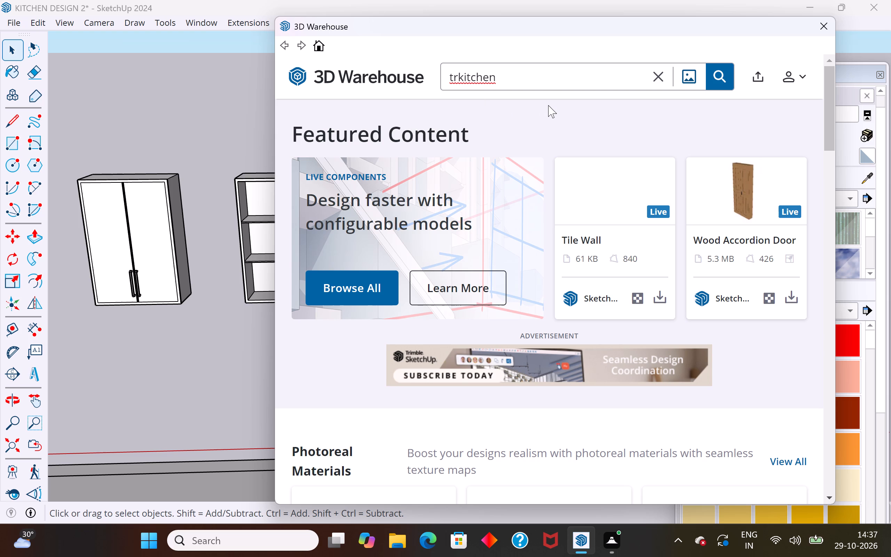
key(BackSpace)
key(BackSpace)
click(539, 83)
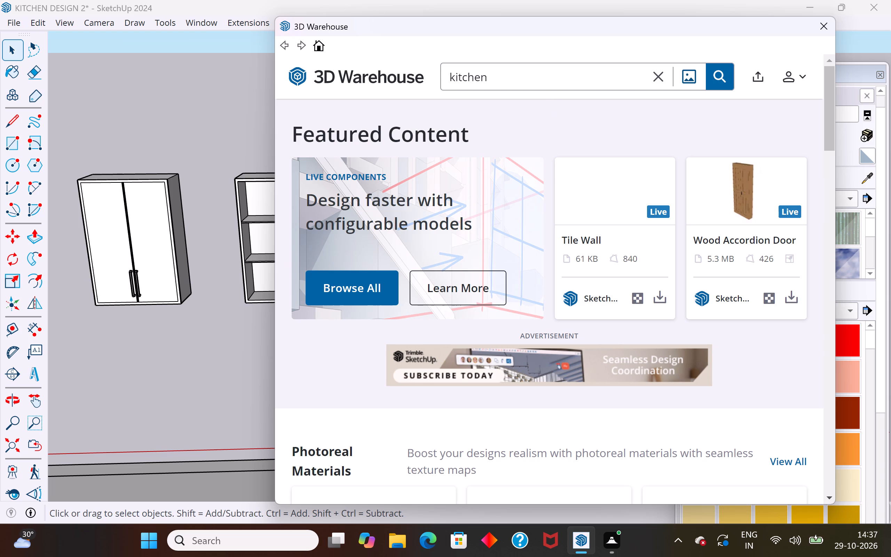
text(set)
click(722, 79)
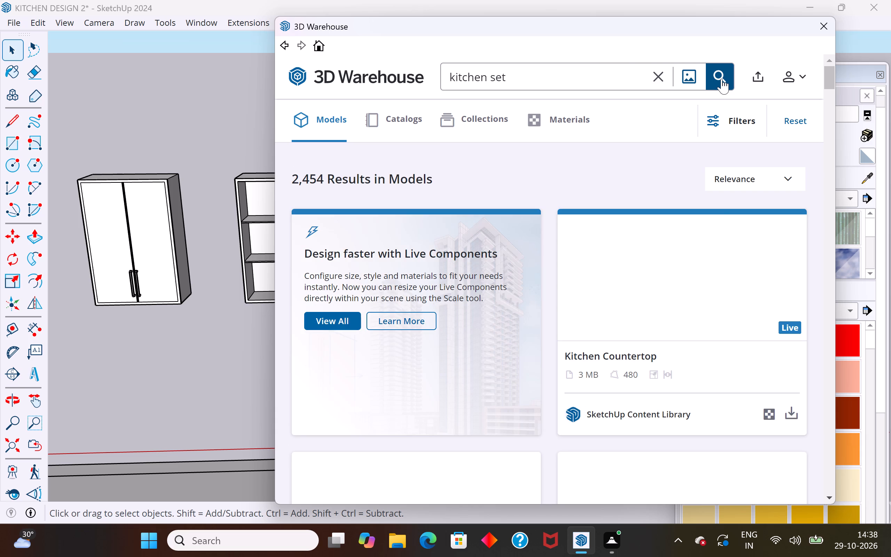
Browse the kitchen set search results for suitable models.
scroll(612, 328, down, 4)
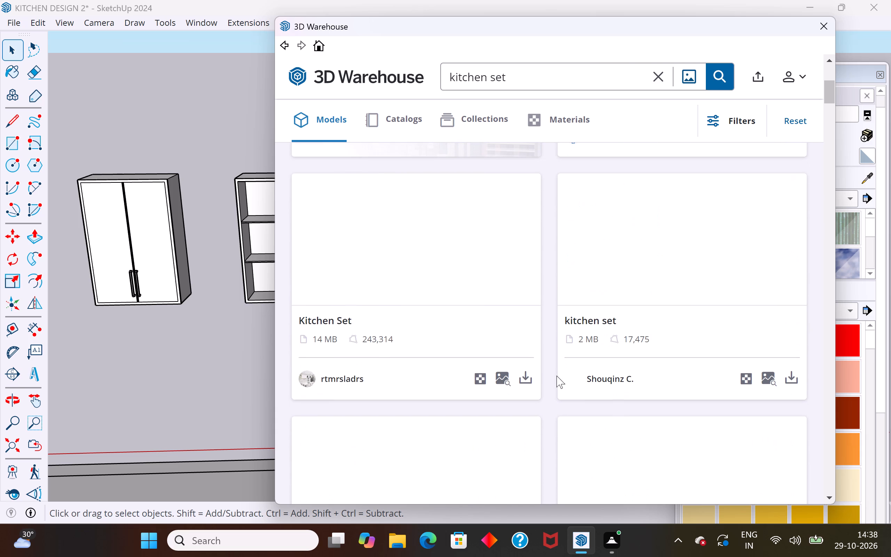
scroll(557, 376, down, 4)
scroll(384, 405, up, 2)
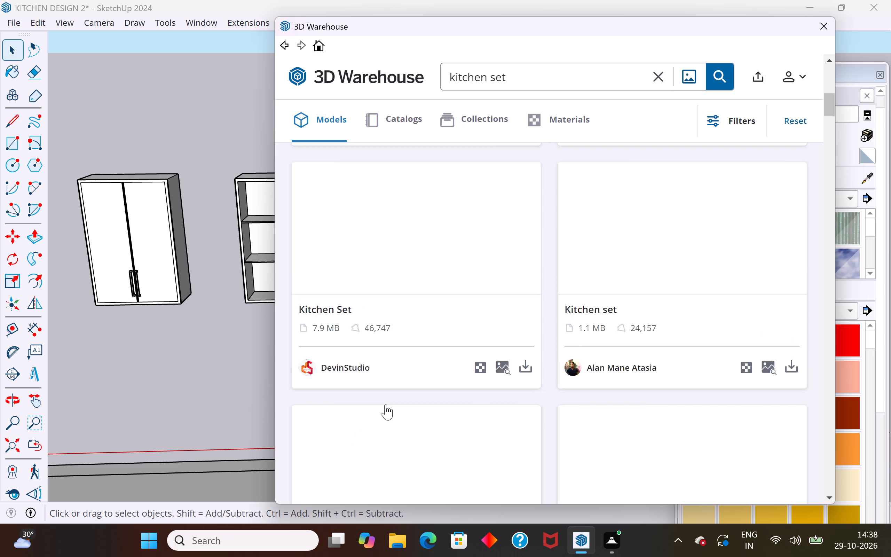
scroll(385, 405, up, 2)
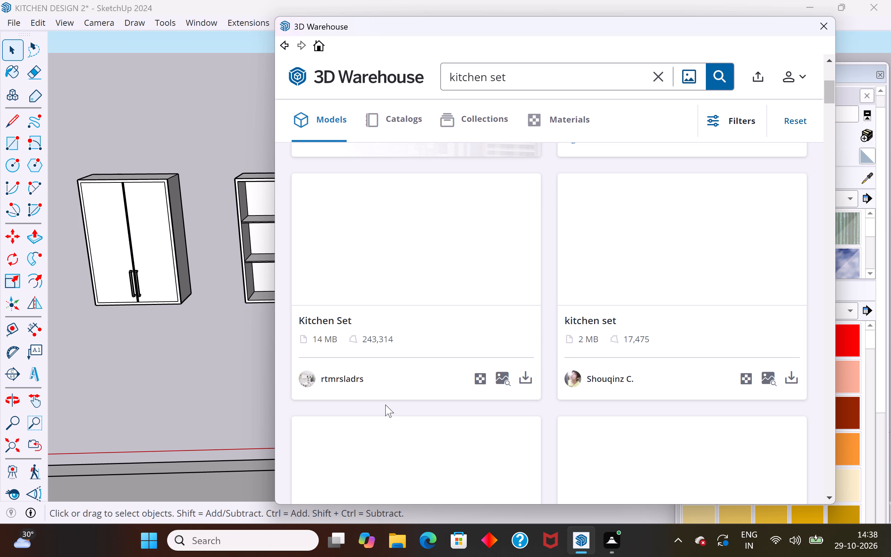
scroll(399, 390, up, 3)
scroll(425, 356, up, 7)
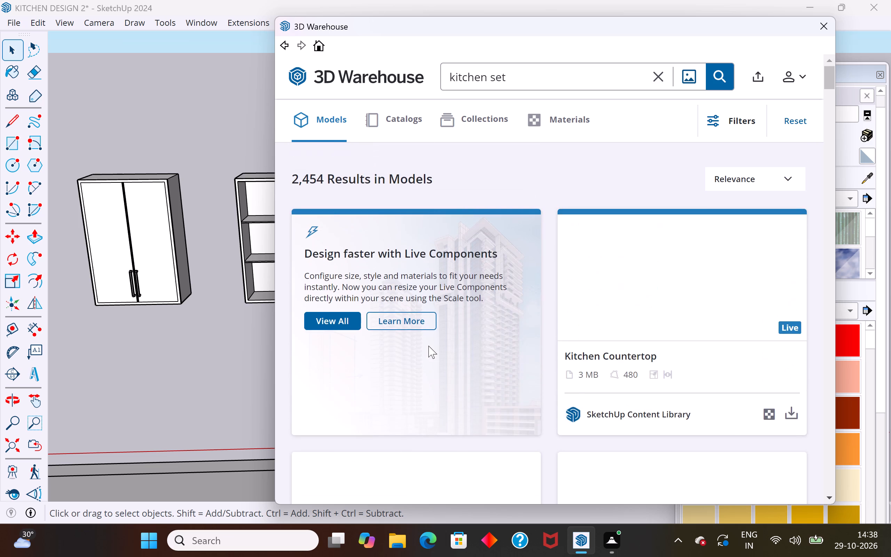
scroll(428, 346, down, 6)
Move the 3D Warehouse window aside and examine the kitchen room from outside and through its open side.
click(205, 398)
scroll(265, 298, down, 5)
scroll(143, 335, down, 7)
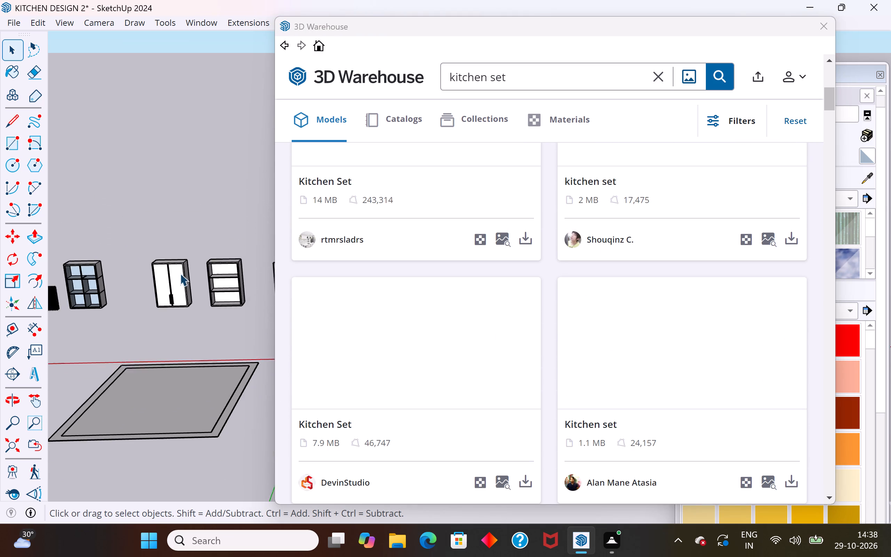
scroll(180, 273, down, 11)
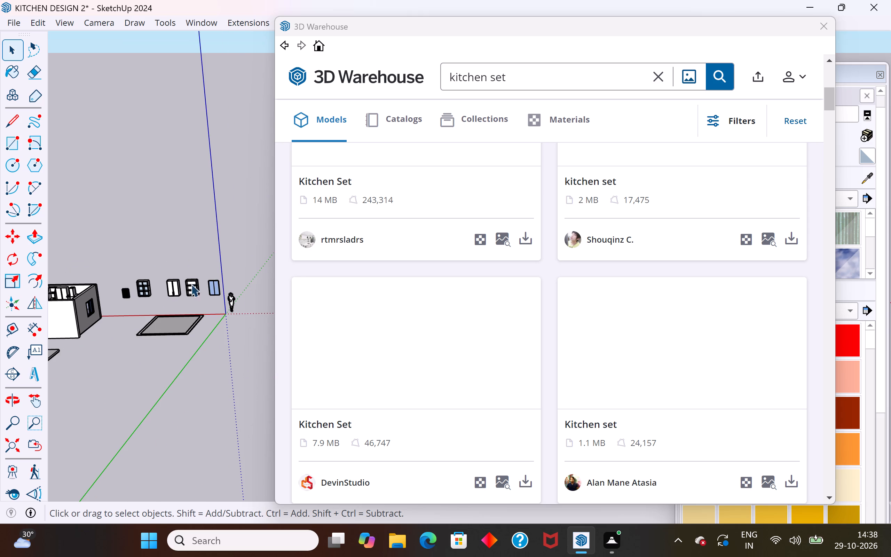
scroll(247, 256, down, 4)
scroll(90, 315, up, 9)
middle_drag(80, 298, 237, 299)
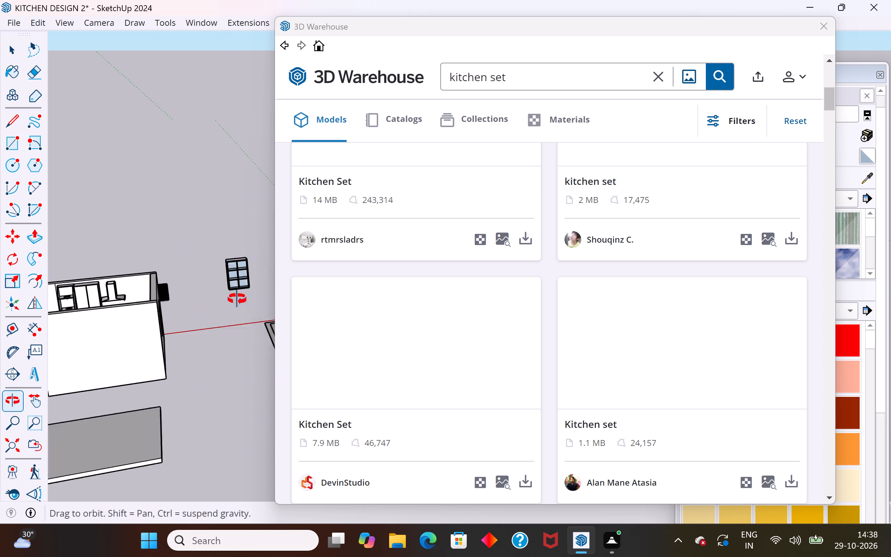
middle_drag(237, 299, 247, 299)
scroll(241, 253, down, 6)
scroll(94, 334, up, 6)
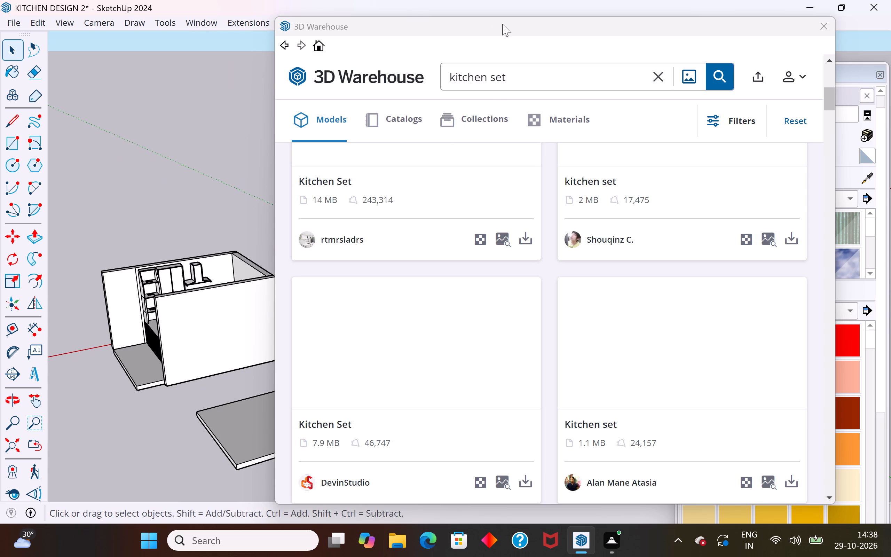
drag(502, 24, 757, 22)
scroll(203, 343, up, 4)
middle_drag(216, 271, 374, 241)
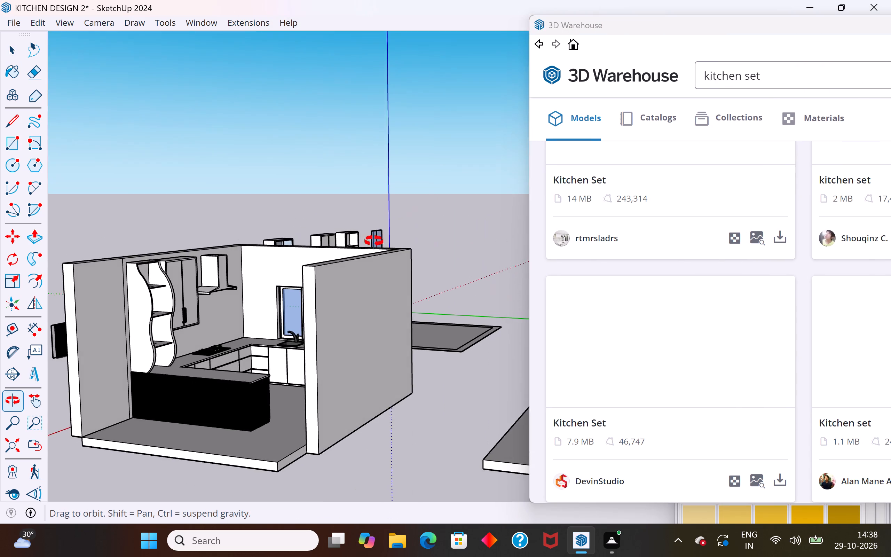
middle_drag(374, 241, 254, 318)
Move the blue-glass door group onto the open-shelf cabinet's front, snapping its lower corner to the opening's lower corner endpoint.
scroll(376, 193, down, 4)
scroll(454, 186, up, 10)
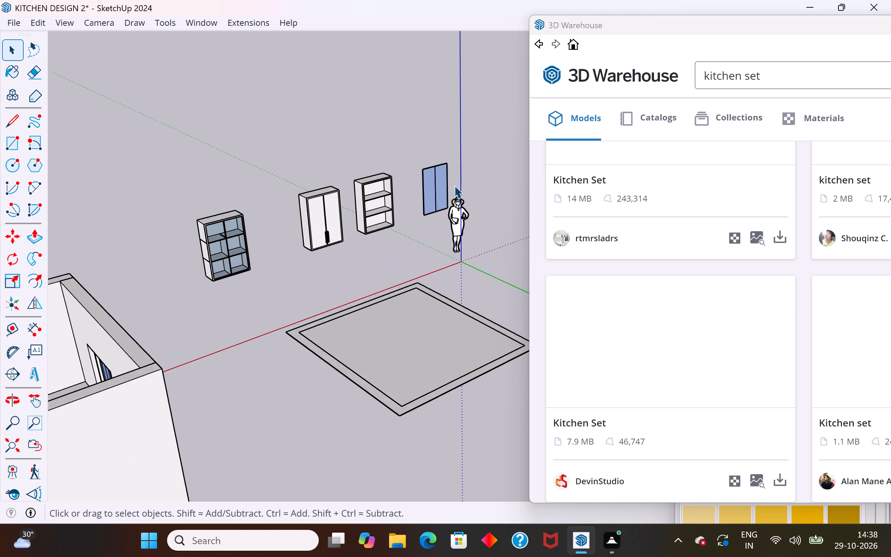
scroll(454, 186, up, 3)
click(431, 198)
scroll(409, 230, up, 3)
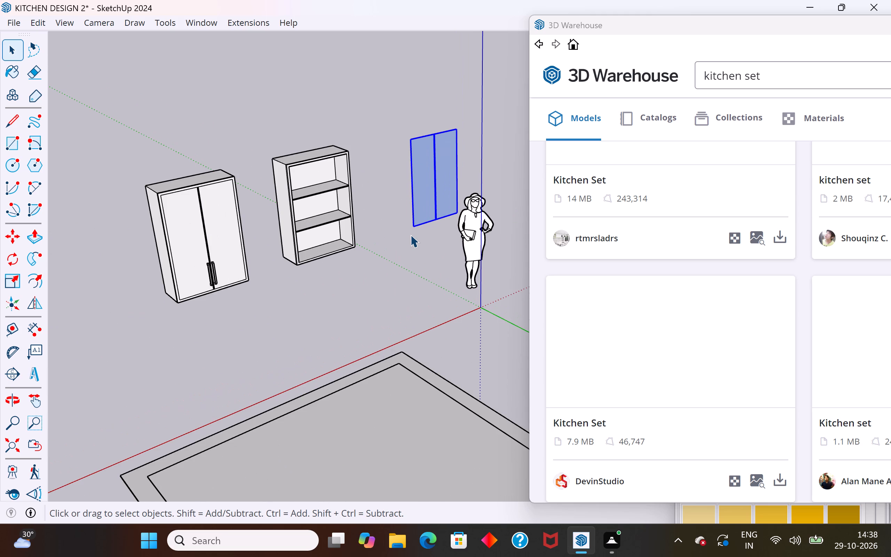
key(m)
click(409, 226)
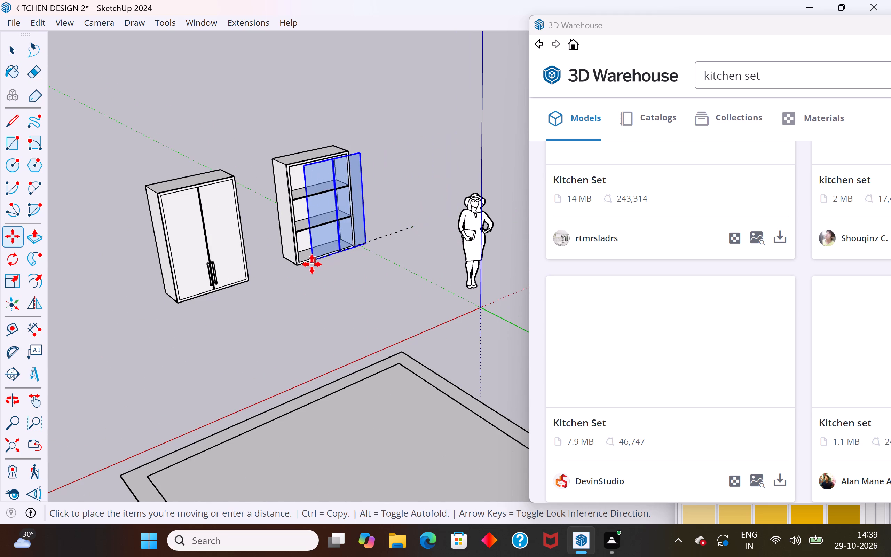
scroll(300, 264, up, 8)
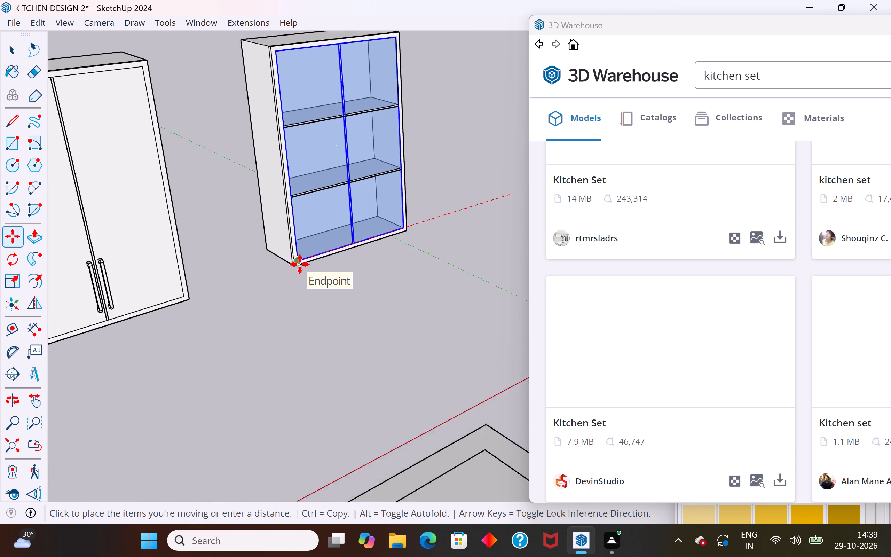
scroll(300, 264, up, 11)
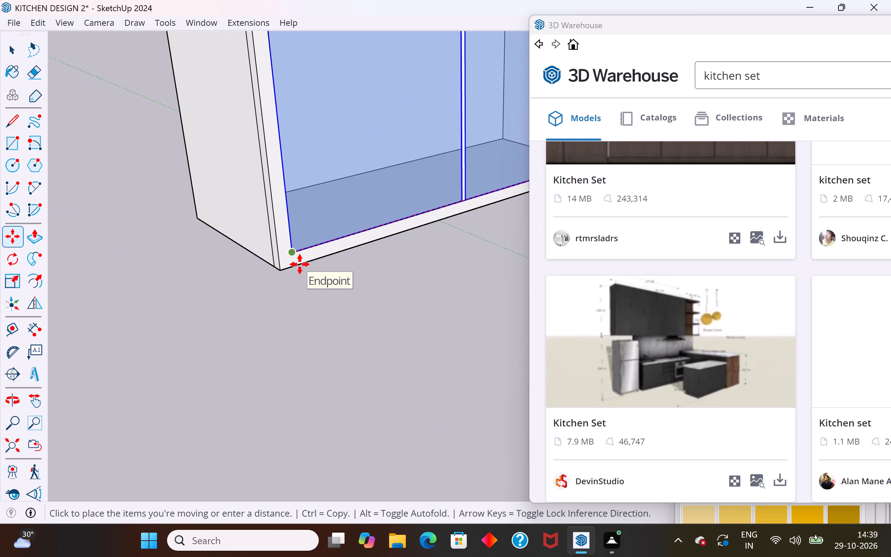
click(300, 264)
scroll(199, 385, down, 7)
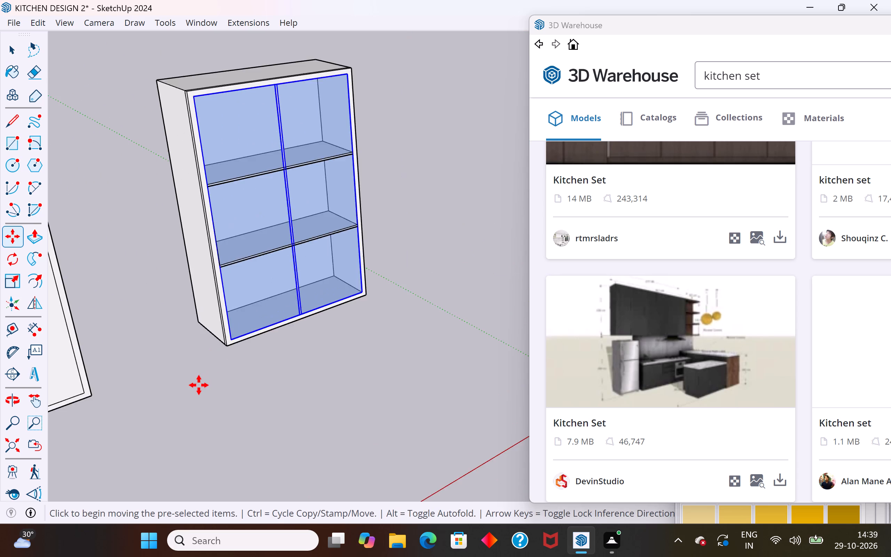
click(15, 56)
click(216, 74)
scroll(269, 144, up, 9)
middle_drag(279, 297, 165, 321)
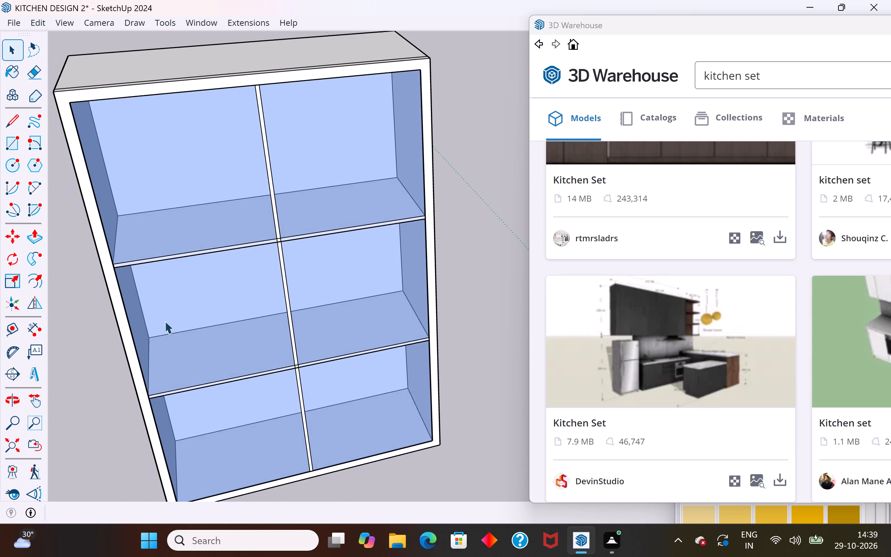
Bring the 3D Warehouse window fully into view and browse the kitchen set results for a model with shelf accessories.
drag(745, 22, 661, 41)
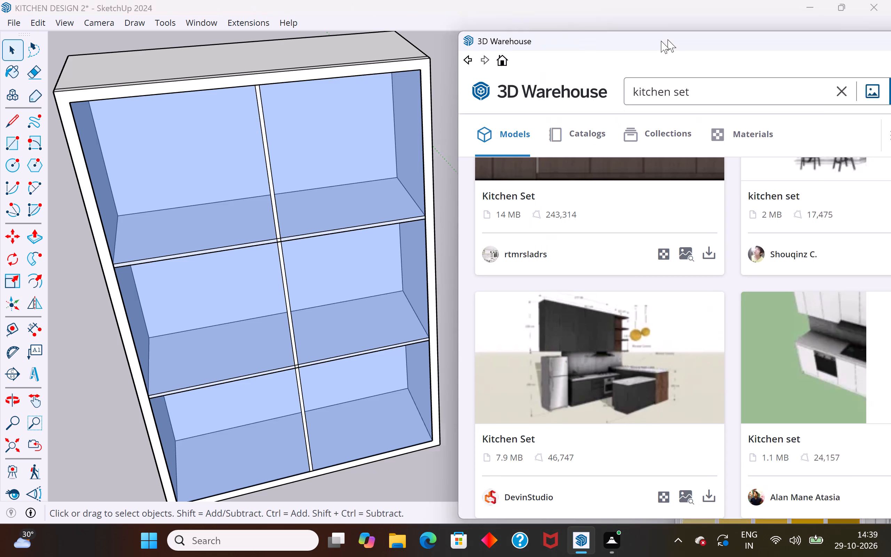
drag(661, 41, 310, 70)
scroll(491, 368, down, 11)
scroll(503, 387, up, 7)
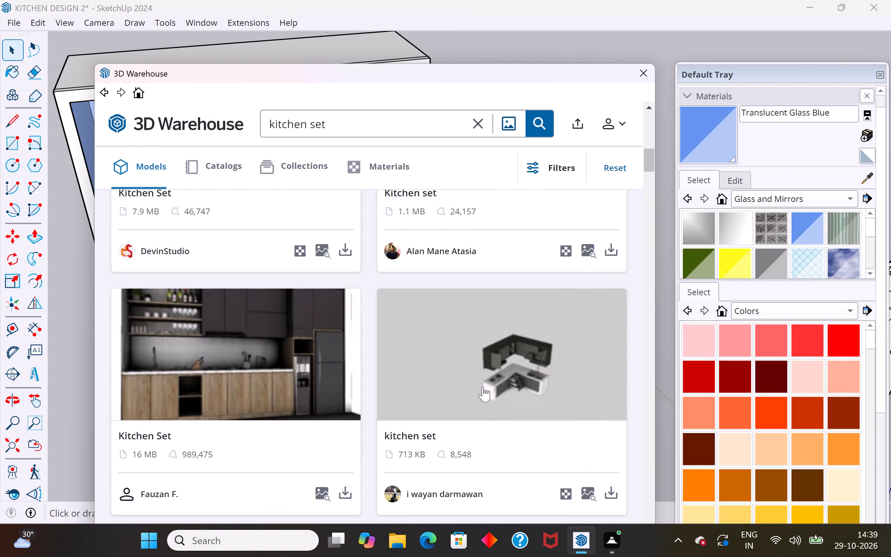
scroll(308, 332, up, 9)
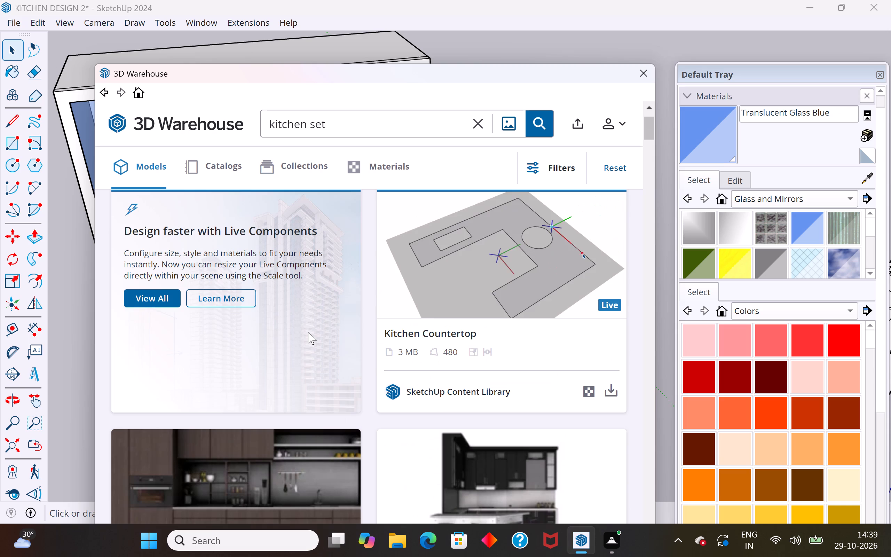
scroll(309, 336, down, 4)
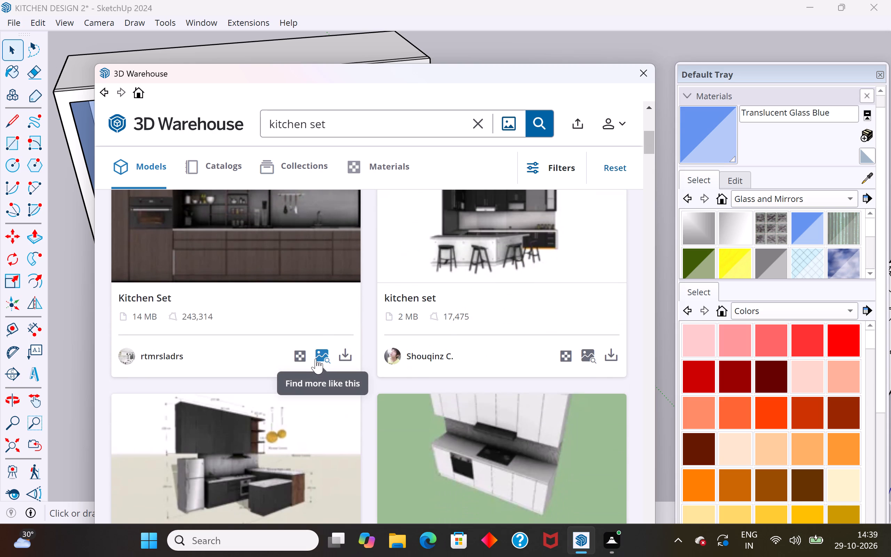
scroll(316, 359, down, 5)
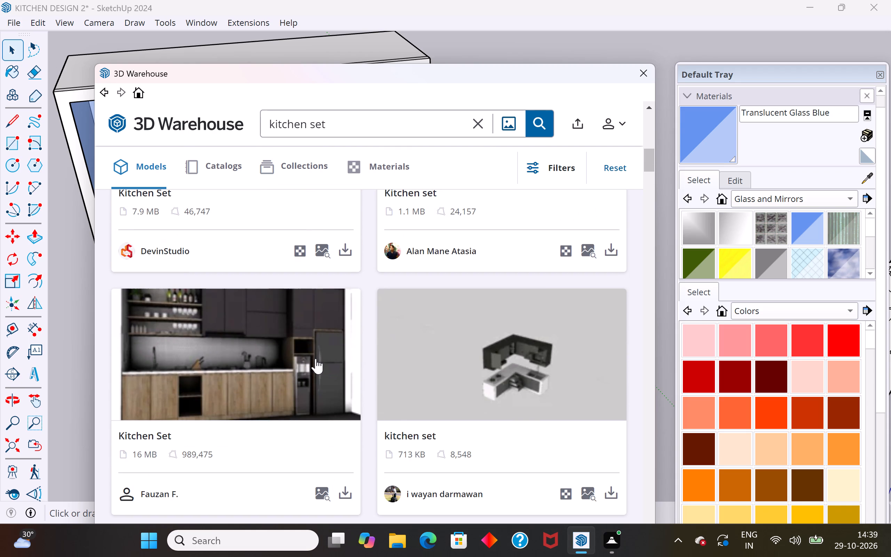
scroll(316, 359, down, 5)
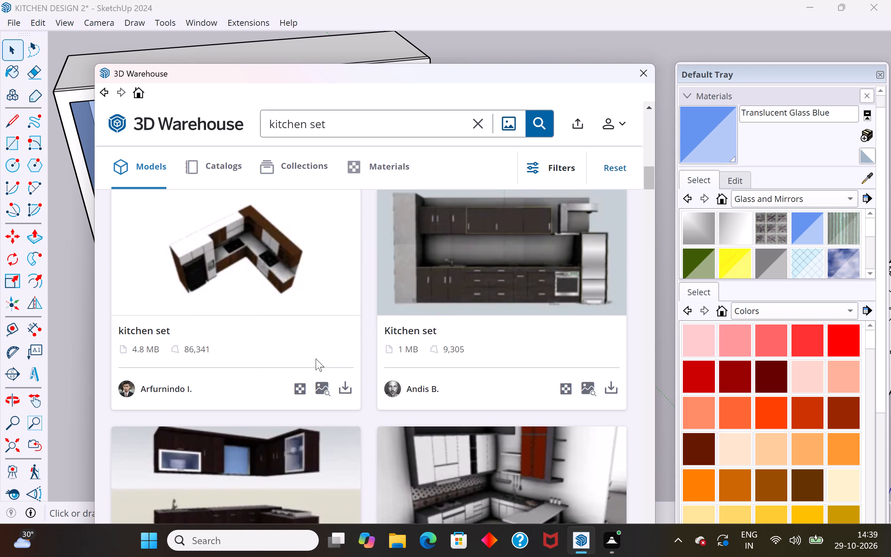
scroll(447, 376, down, 4)
middle_click(503, 357)
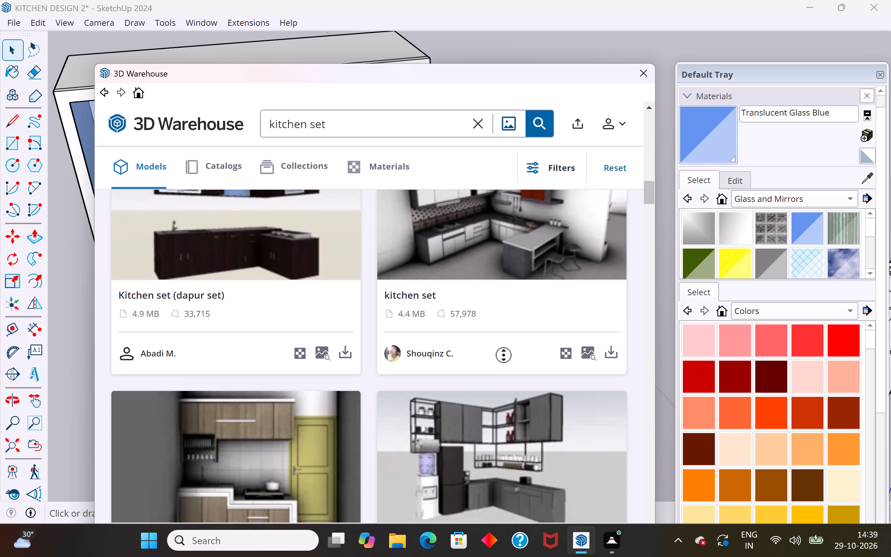
scroll(505, 353, down, 2)
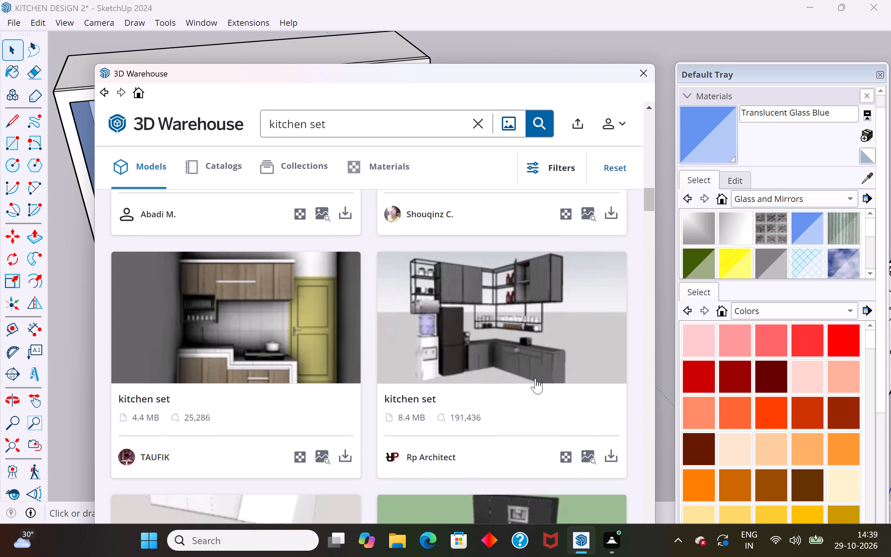
Load the 8.4 MB grey kitchen set with black metal shelving into the model and place it in the open area behind the cabinets.
click(617, 460)
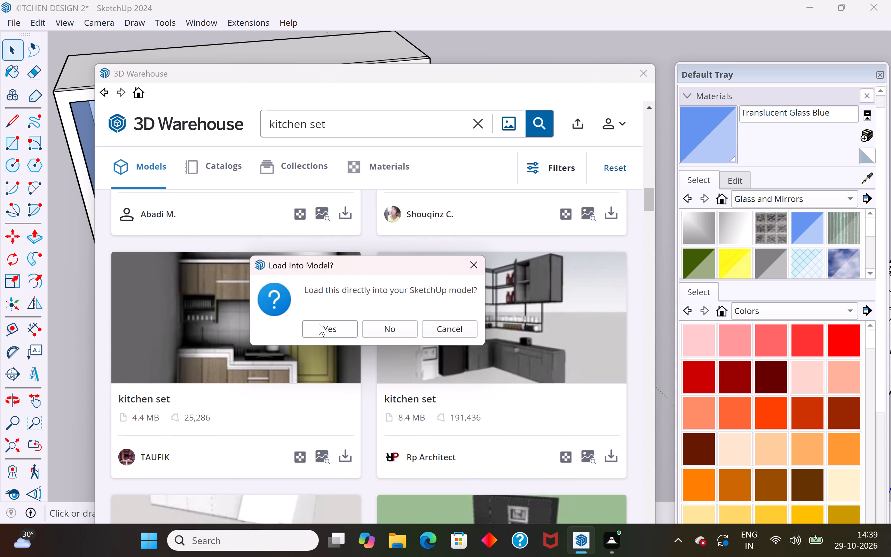
click(330, 329)
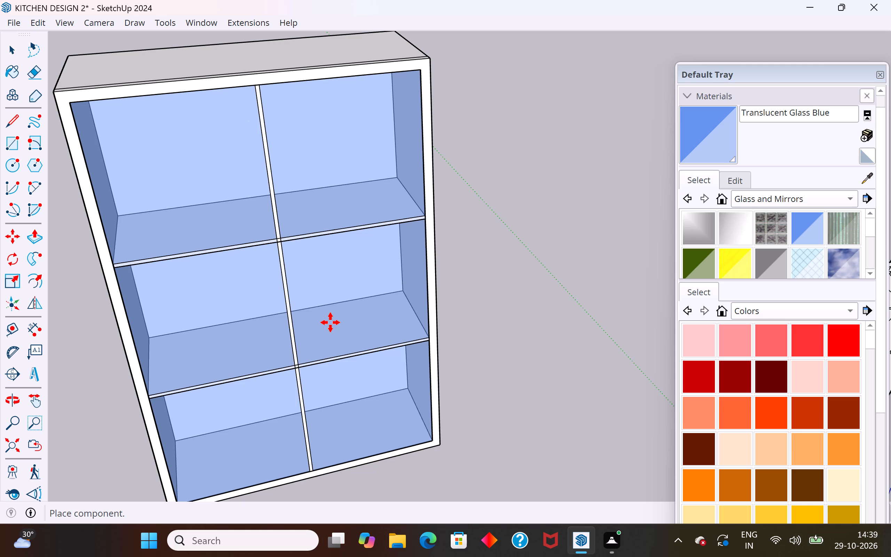
scroll(559, 358, down, 6)
scroll(522, 367, down, 4)
scroll(371, 219, up, 10)
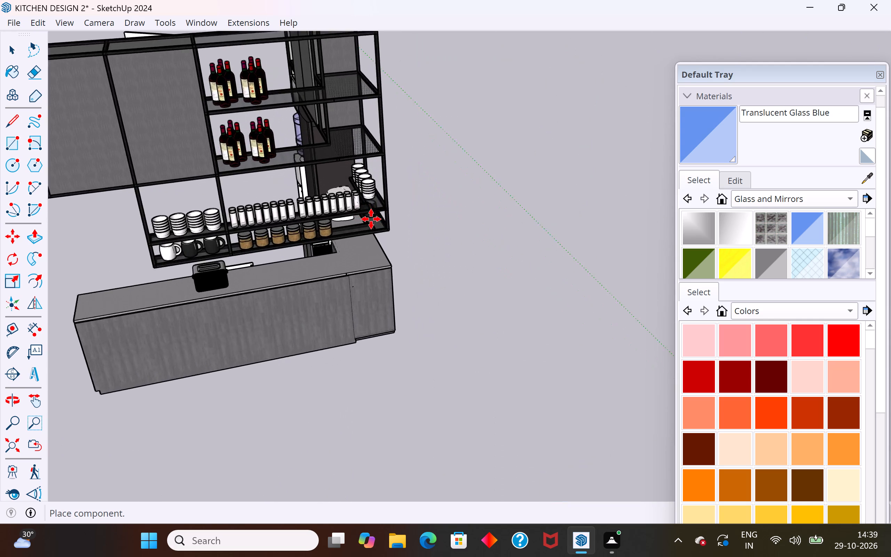
scroll(371, 219, up, 2)
scroll(426, 283, up, 4)
scroll(426, 283, down, 6)
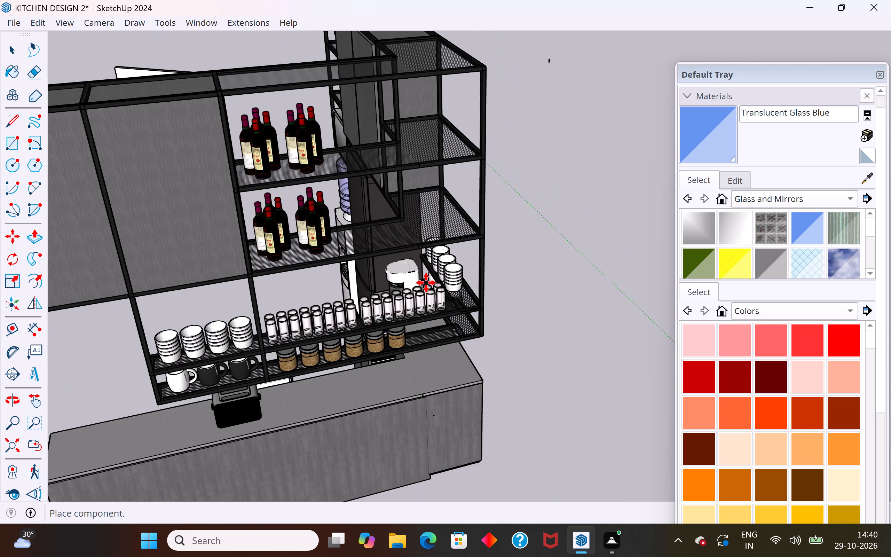
scroll(426, 283, down, 6)
click(386, 229)
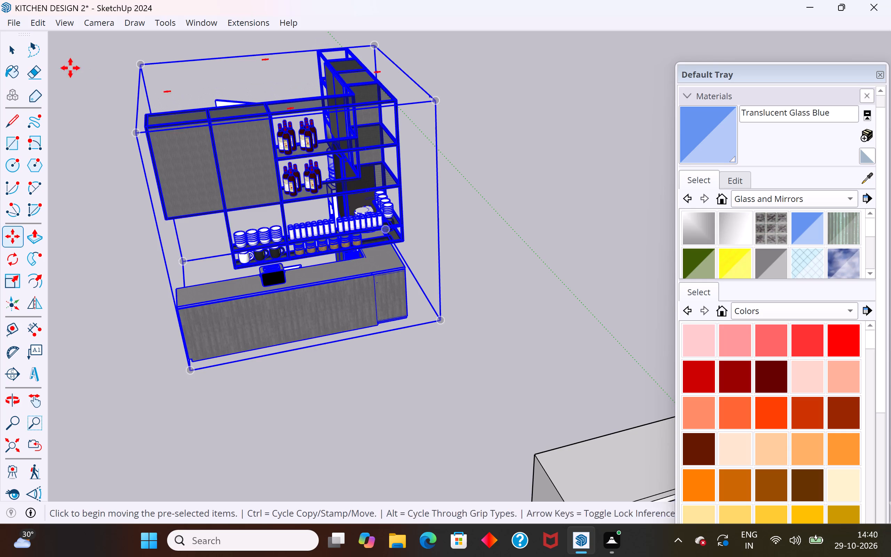
Explode the imported kitchen set component.
click(11, 52)
right_click(232, 171)
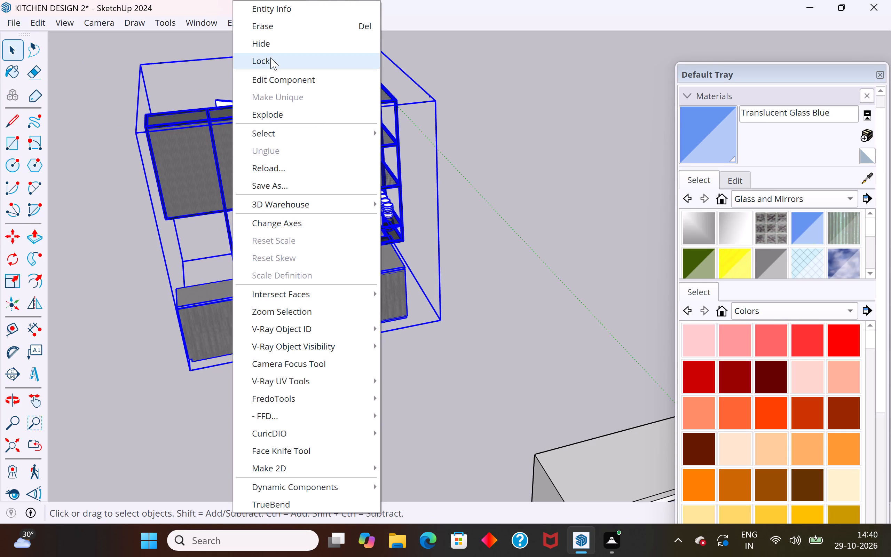
click(280, 115)
click(589, 239)
Explode the kitchen set's three nested group levels so its individual shelf items can be selected separately.
scroll(411, 228, up, 3)
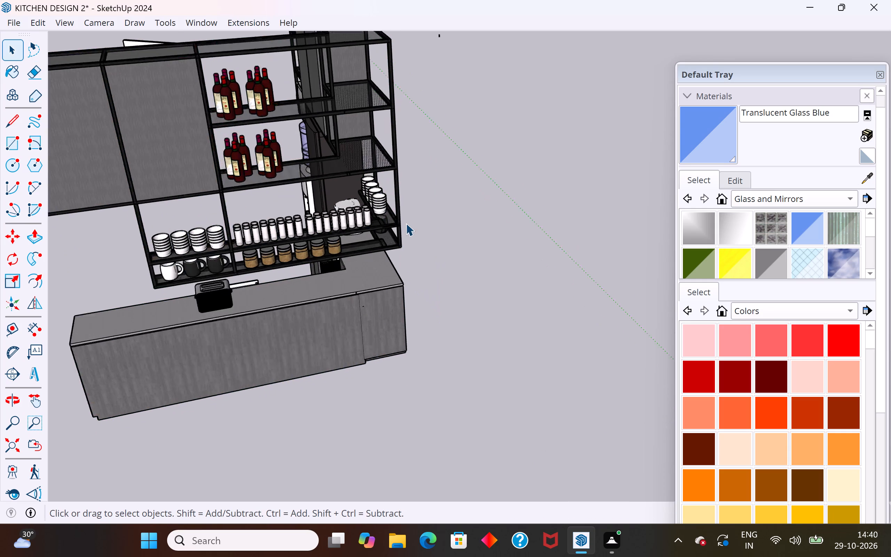
scroll(406, 223, up, 2)
scroll(338, 224, up, 4)
click(337, 222)
right_click(337, 222)
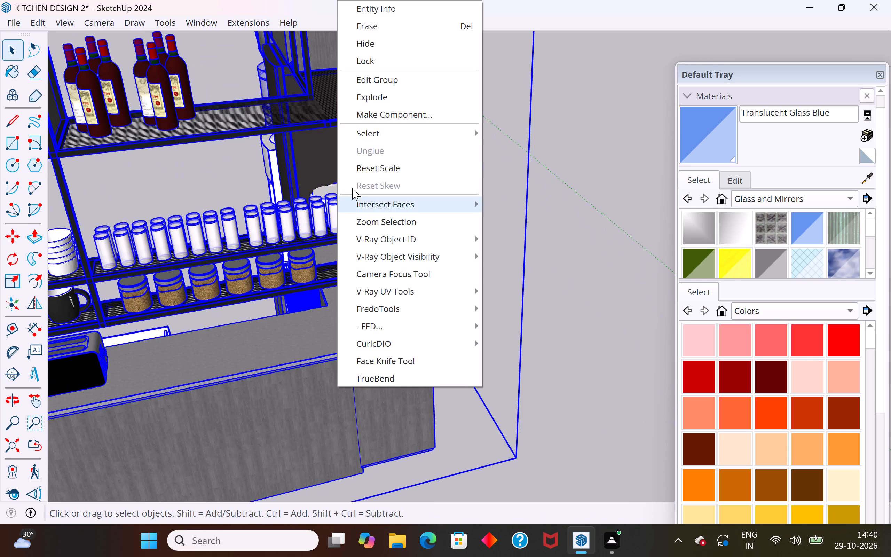
click(378, 99)
click(499, 210)
click(336, 221)
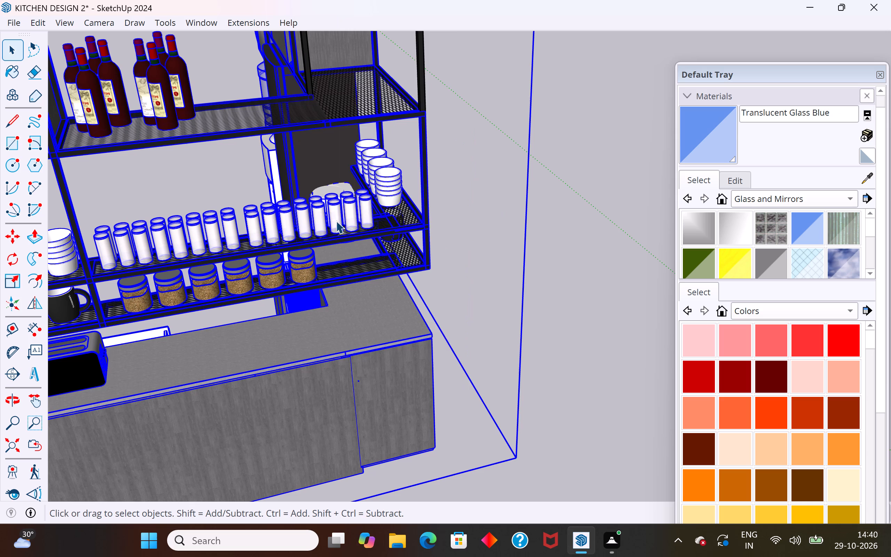
right_click(336, 221)
click(408, 94)
click(459, 208)
click(388, 193)
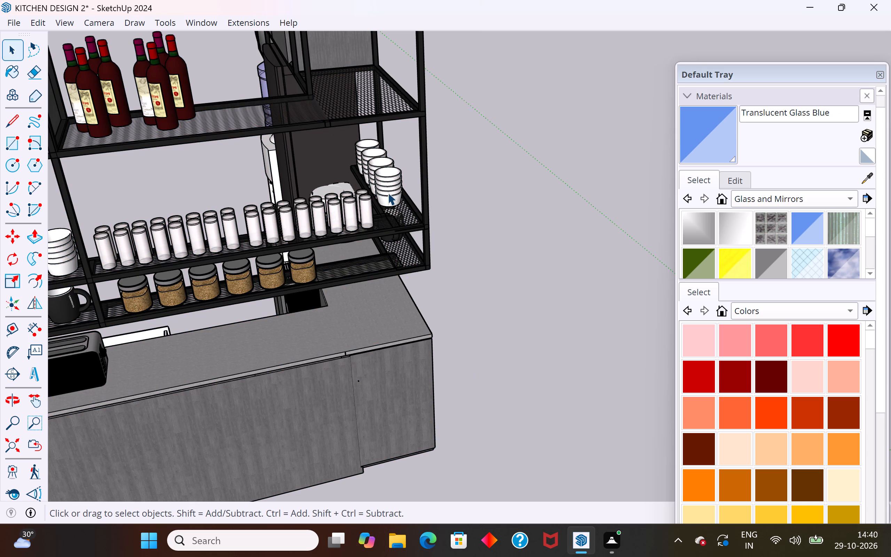
right_click(388, 193)
click(414, 101)
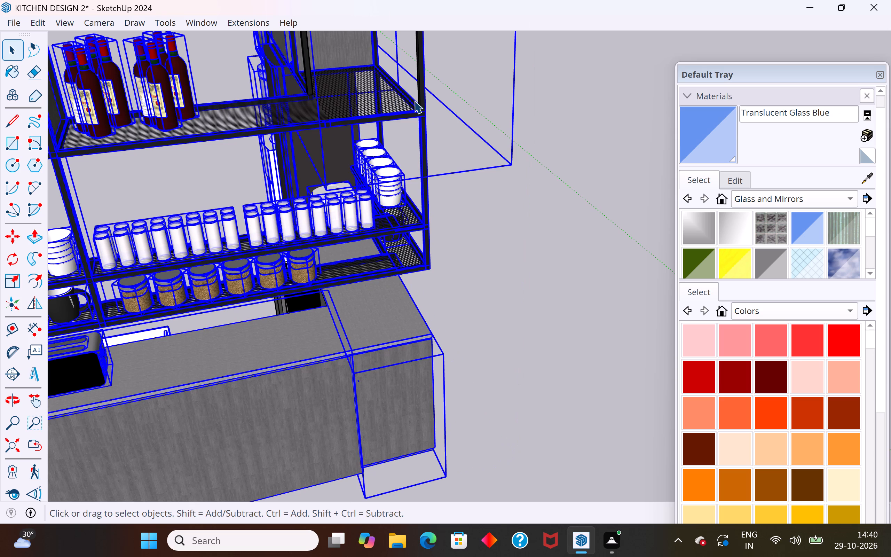
Copy the front stack of white bowls from the kitchen set into the blue-glass cabinet's bottom right compartment.
click(393, 200)
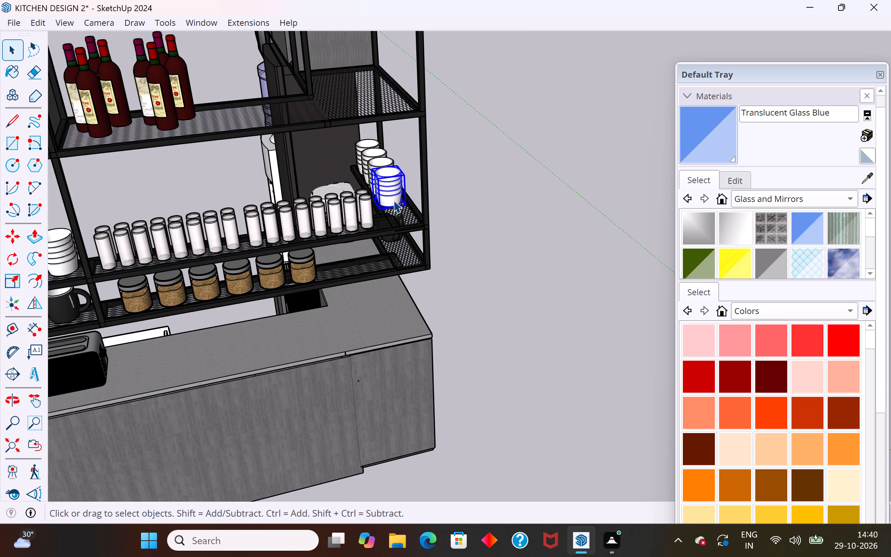
key(m)
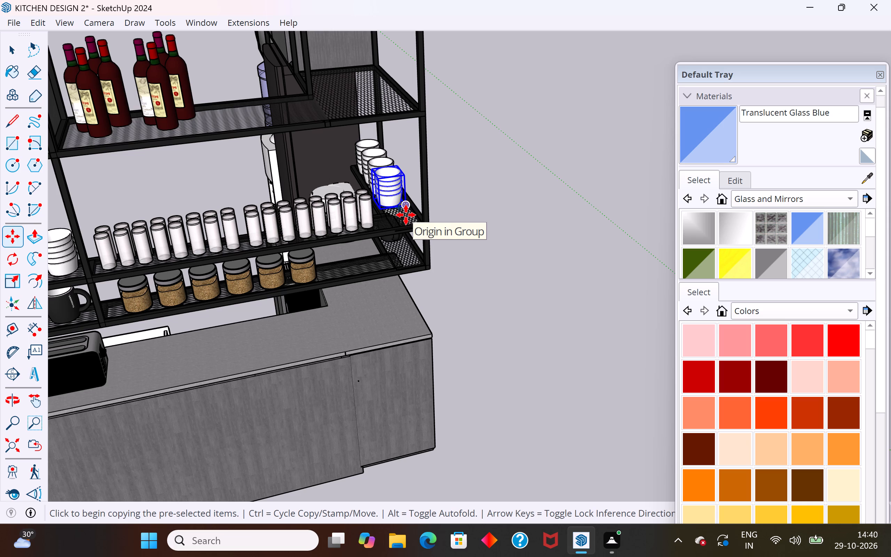
click(406, 215)
scroll(462, 323, down, 7)
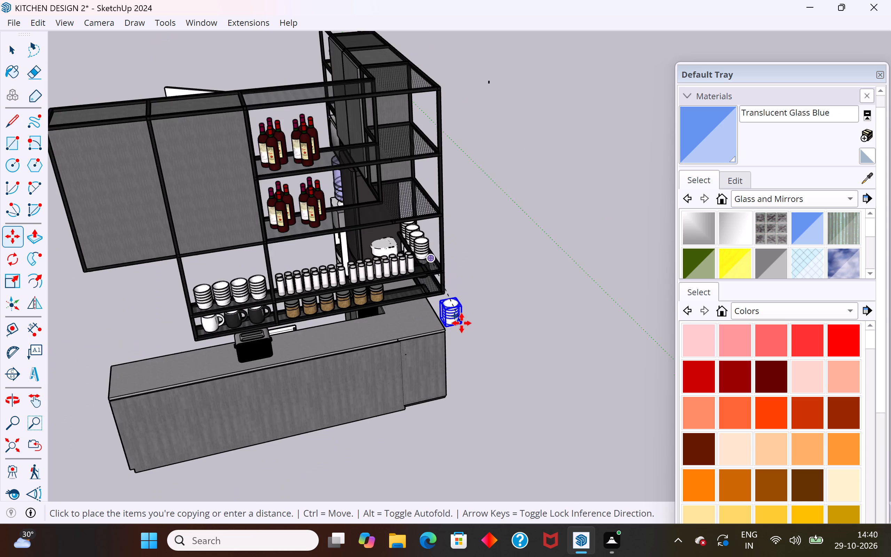
scroll(462, 323, down, 4)
scroll(479, 237, down, 13)
scroll(551, 347, up, 6)
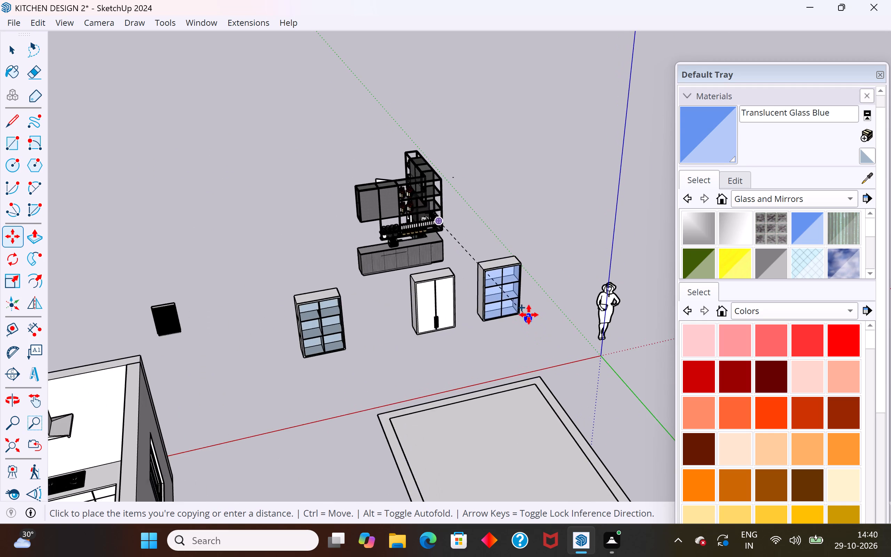
scroll(529, 315, up, 17)
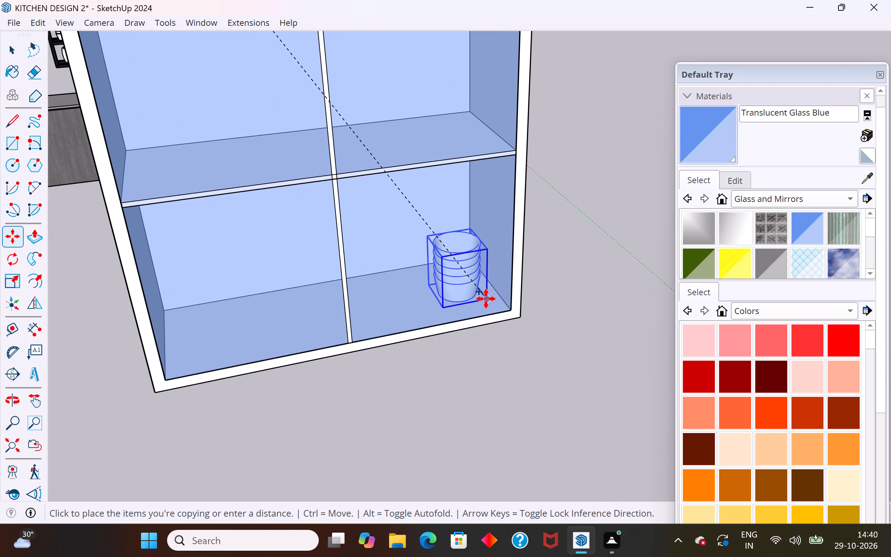
click(490, 294)
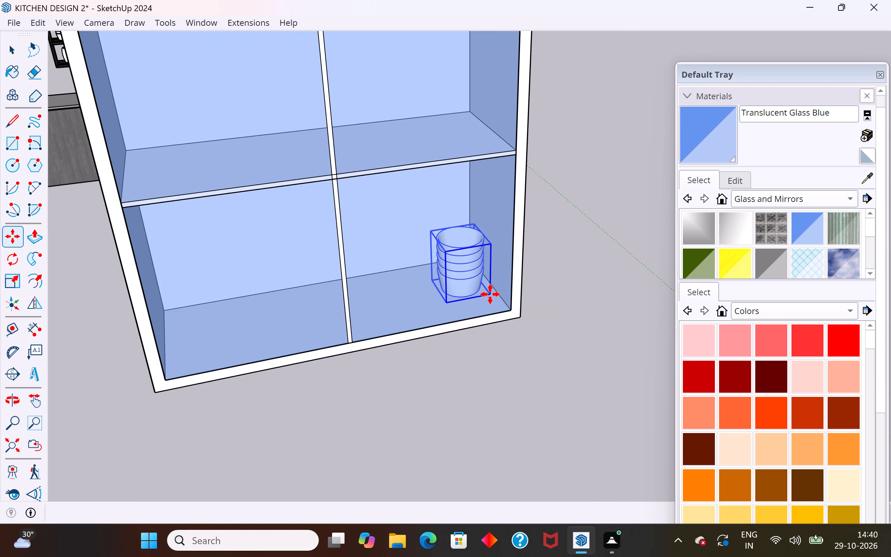
Copy the bowl stack once more, placing it beside the first in the blue-glass cabinet's bottom right compartment.
key(m)
click(490, 294)
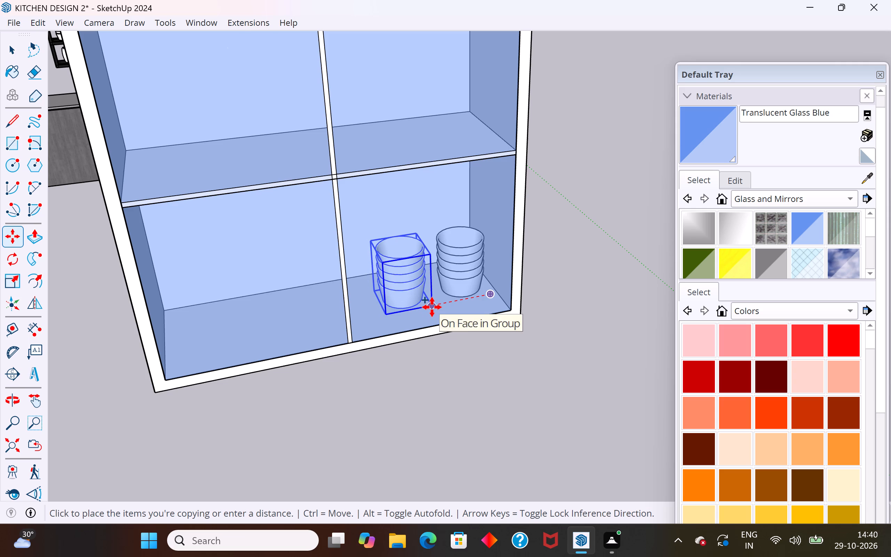
click(432, 307)
click(14, 54)
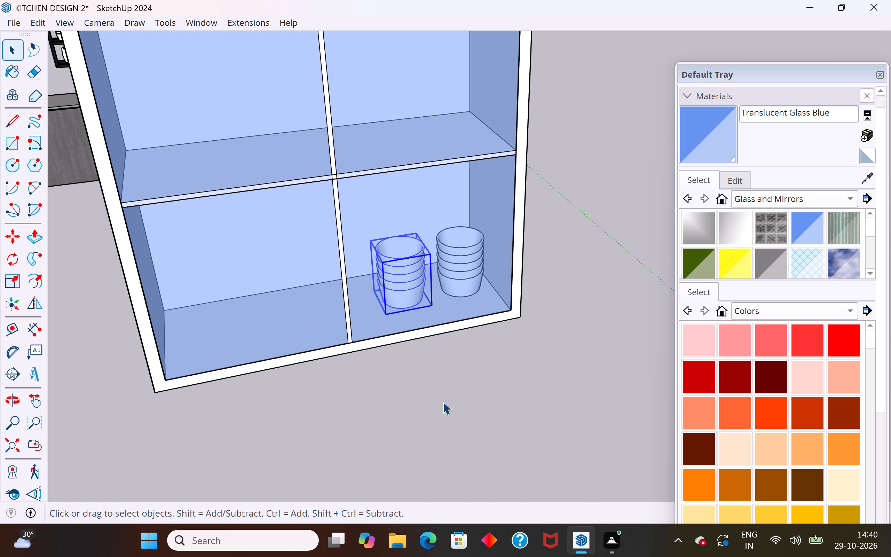
click(445, 404)
Copy the right-hand cluster of four wine bottles from the kitchen set's lower bottle shelf into the blue-glass cabinet's top left compartment.
scroll(445, 404, down, 12)
scroll(307, 222, up, 3)
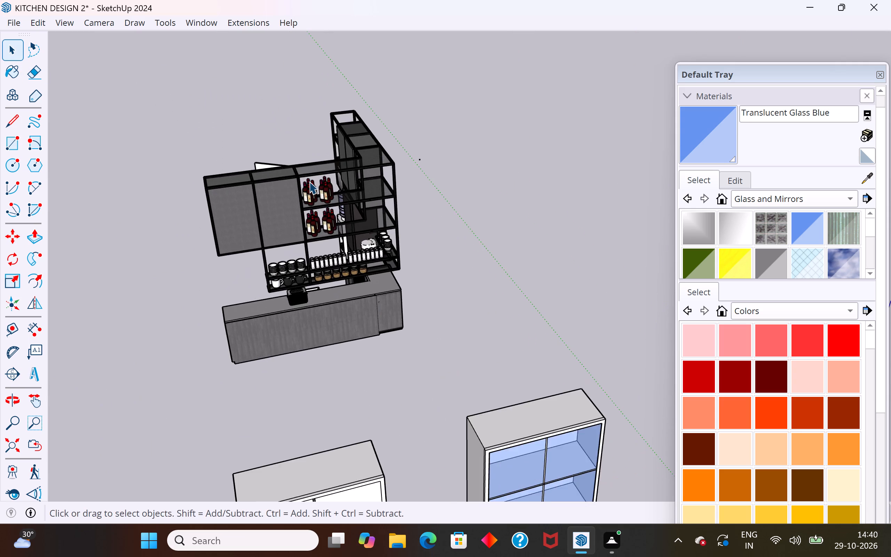
scroll(309, 181, up, 20)
scroll(309, 181, up, 5)
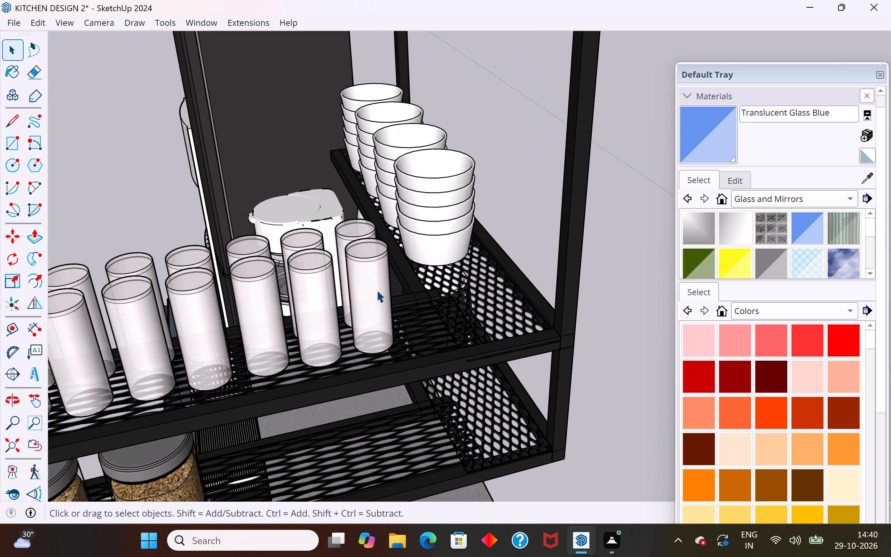
click(377, 290)
scroll(404, 272, down, 11)
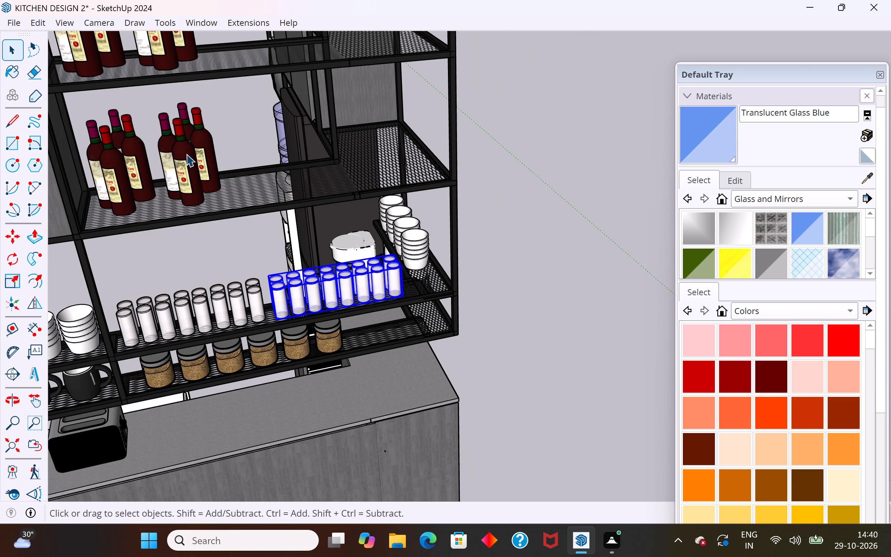
click(191, 179)
key(m)
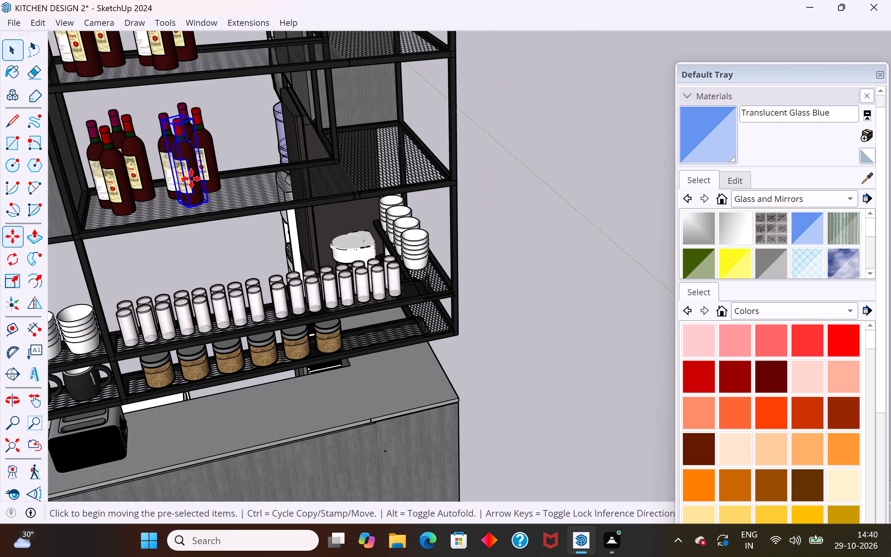
click(11, 48)
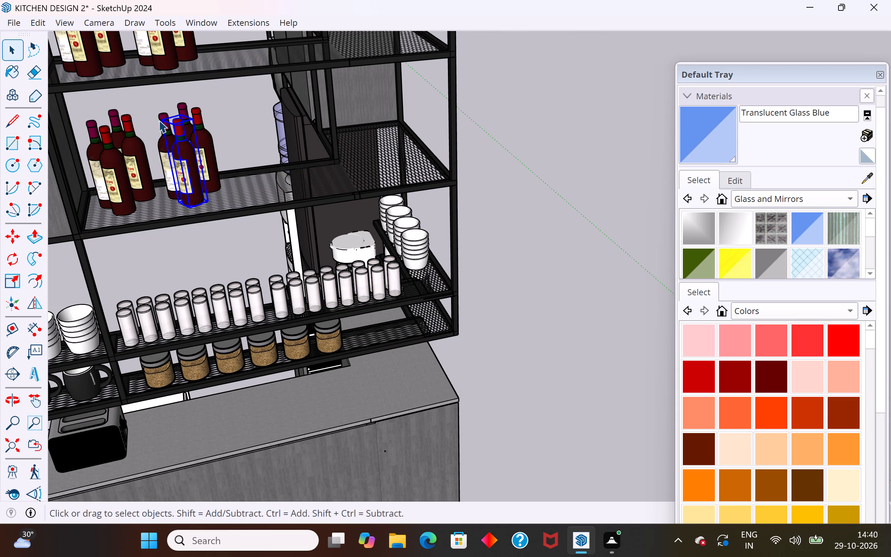
ctrl+click(206, 142)
ctrl+click(181, 110)
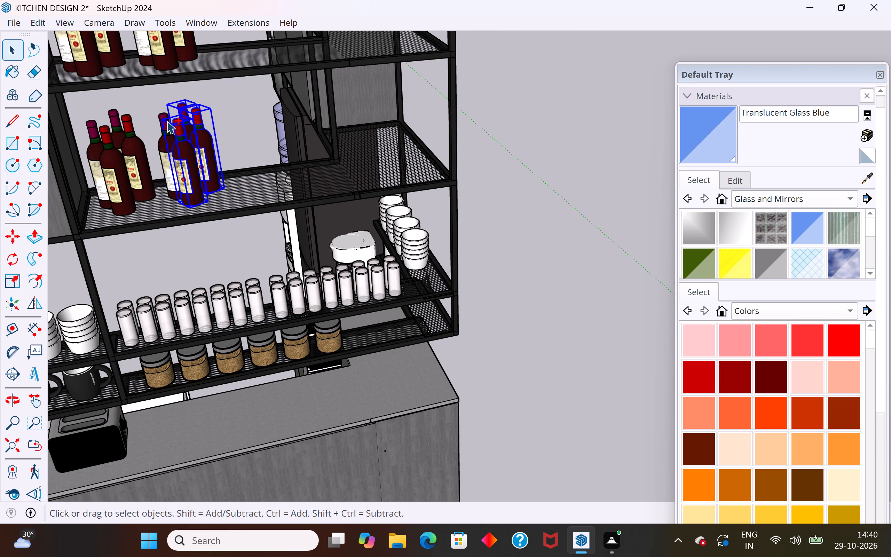
ctrl+click(167, 121)
key(m)
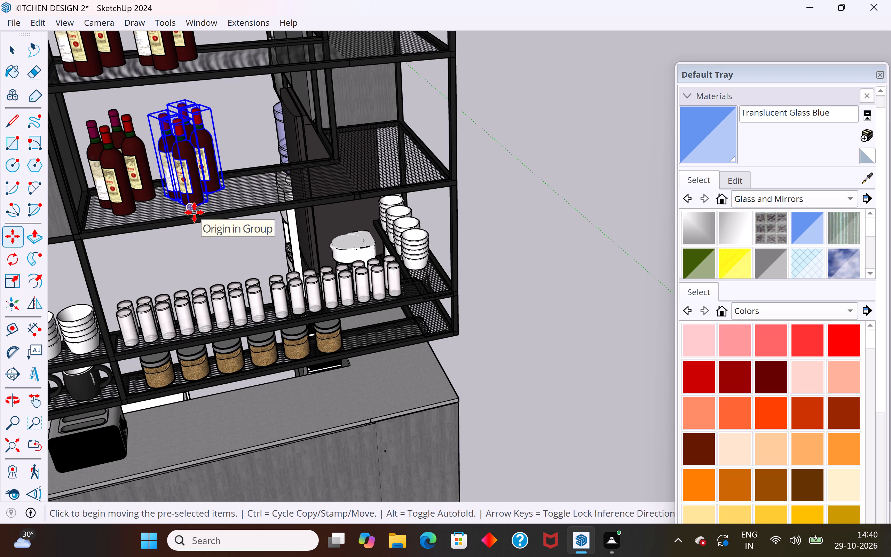
ctrl+click(194, 212)
scroll(256, 176, down, 17)
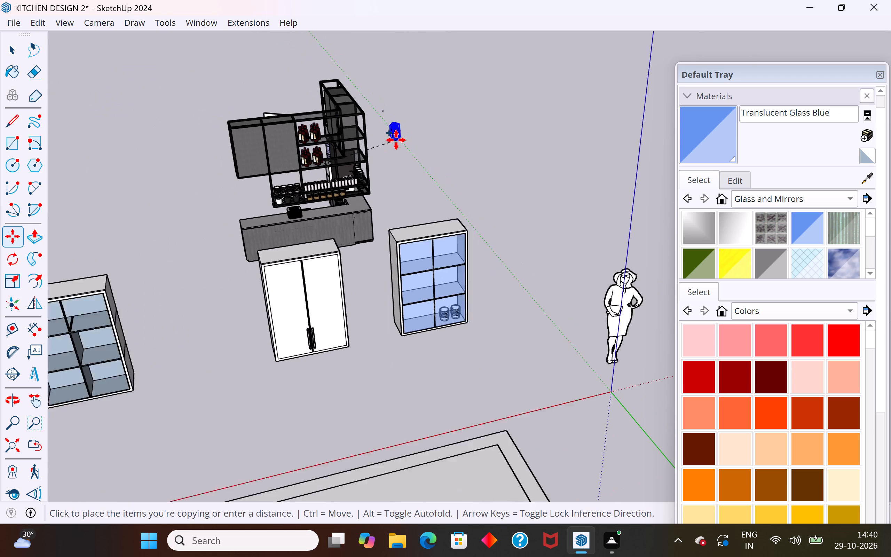
scroll(396, 140, down, 2)
scroll(428, 297, up, 14)
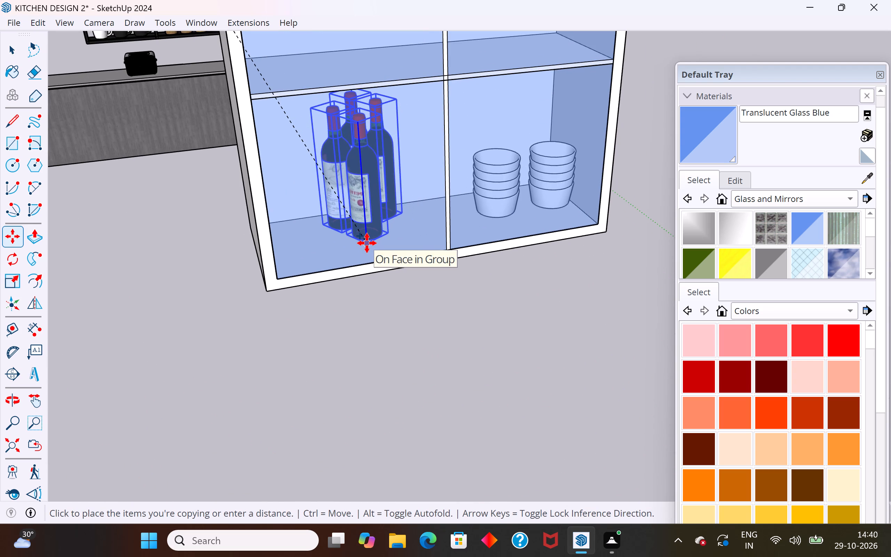
scroll(353, 323, down, 5)
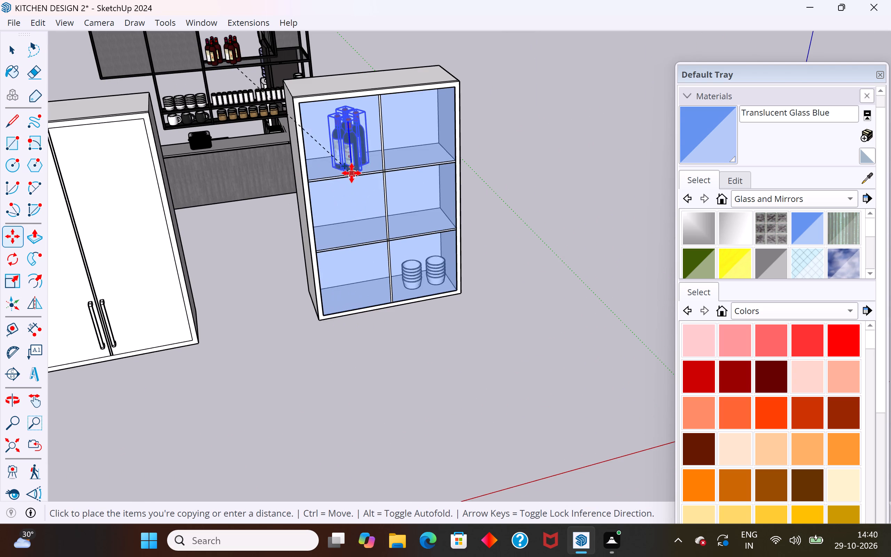
scroll(346, 172, up, 13)
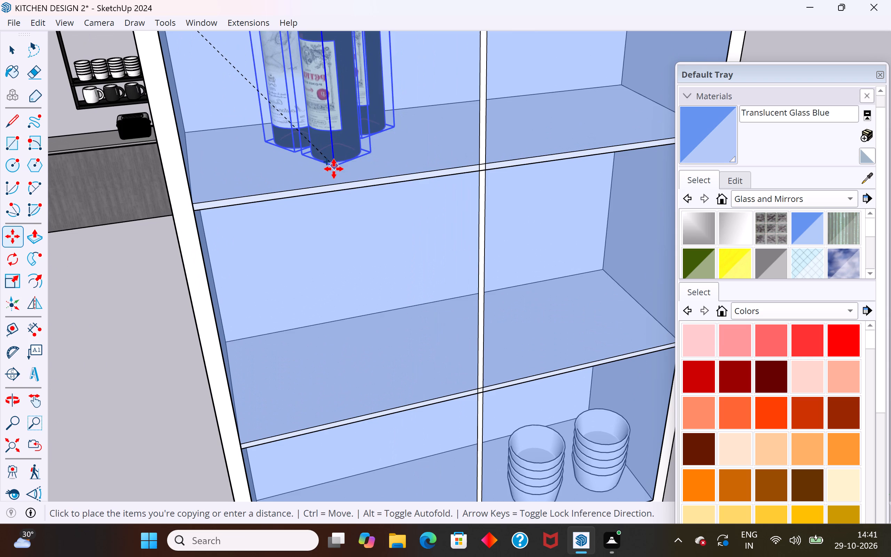
click(334, 173)
middle_drag(381, 239, 194, 330)
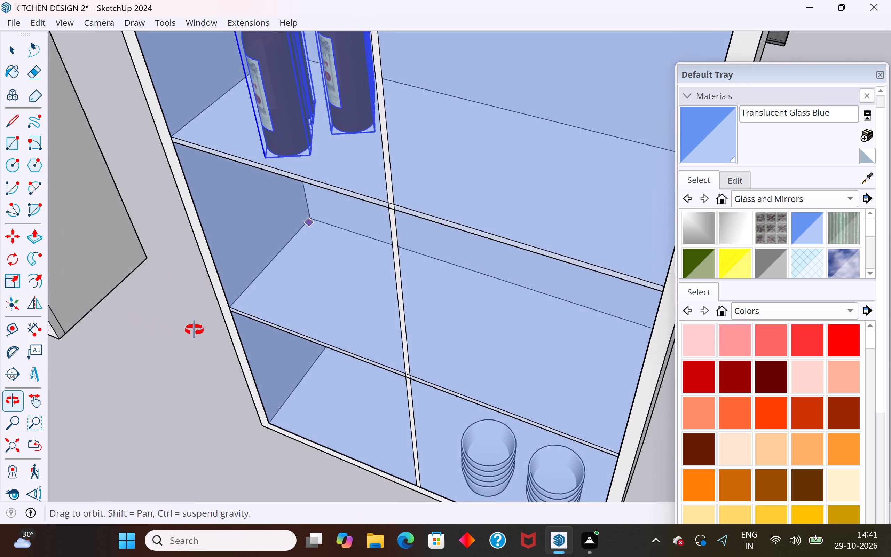
middle_drag(194, 330, 338, 308)
scroll(338, 308, down, 9)
middle_drag(372, 359, 452, 253)
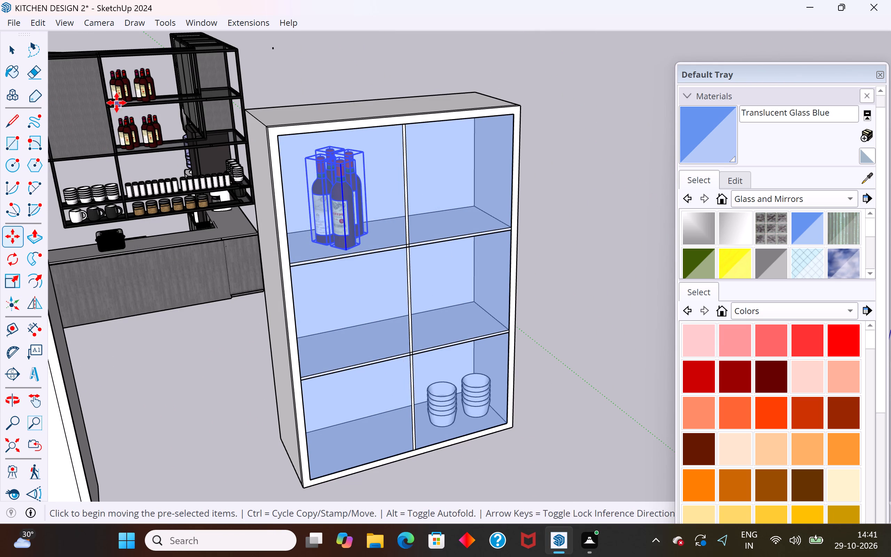
click(16, 49)
click(333, 60)
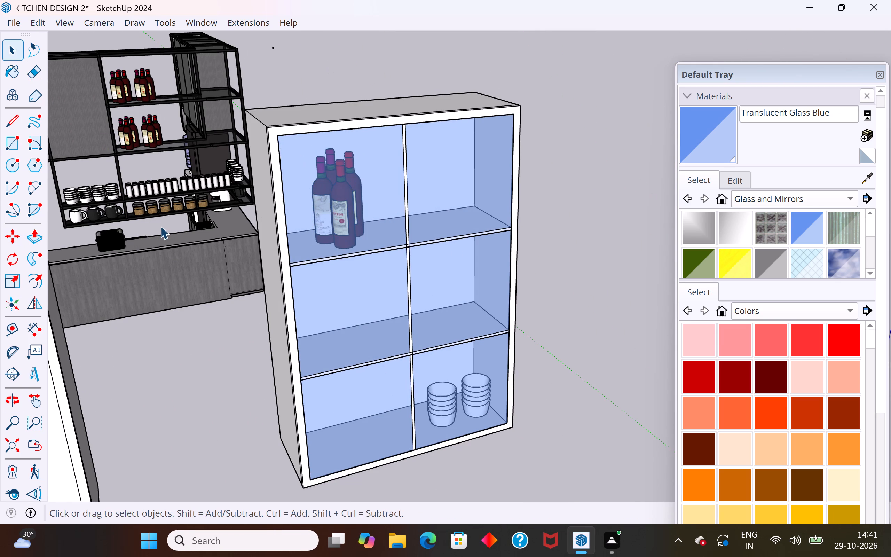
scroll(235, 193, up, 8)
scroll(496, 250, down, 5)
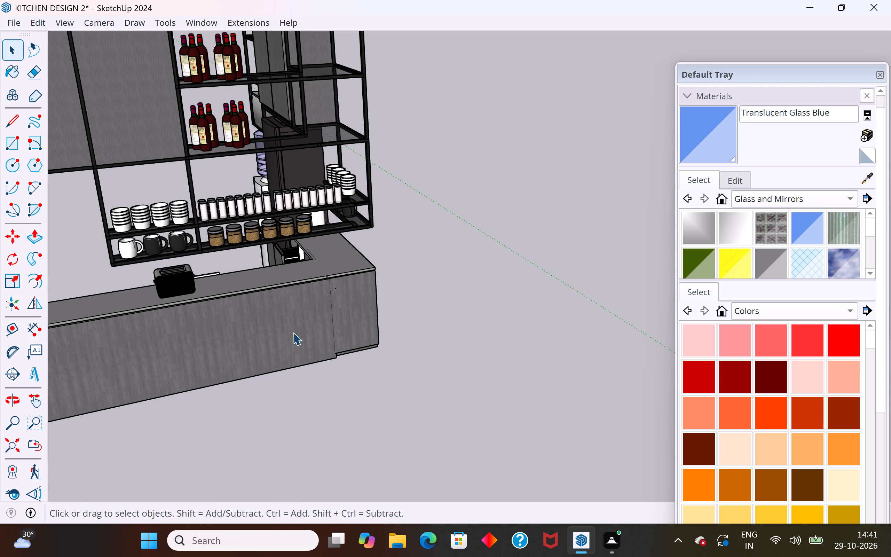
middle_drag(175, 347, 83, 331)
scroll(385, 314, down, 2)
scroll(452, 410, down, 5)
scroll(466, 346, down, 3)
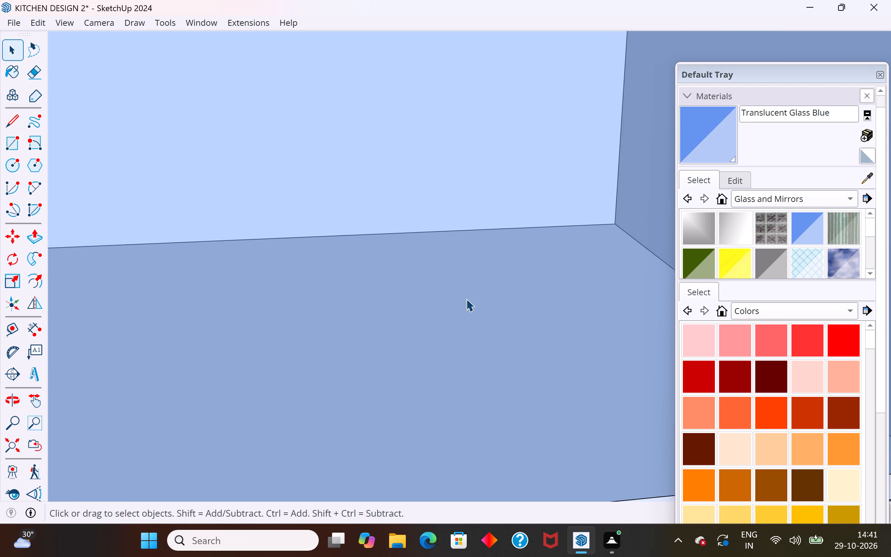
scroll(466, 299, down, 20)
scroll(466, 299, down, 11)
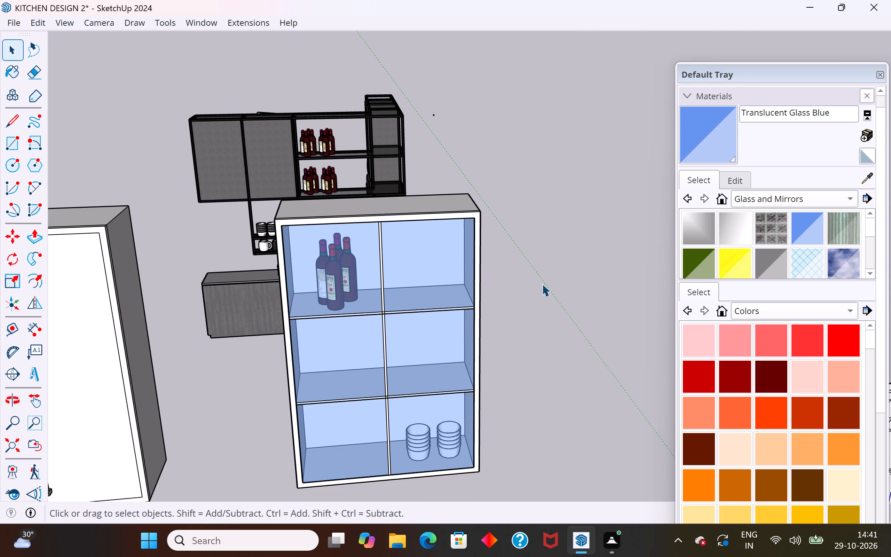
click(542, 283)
Copy the two black mugs from the kitchen set's lowest shelf into the blue-glass cabinet's top right compartment.
scroll(301, 165, up, 5)
middle_drag(309, 179, 303, 193)
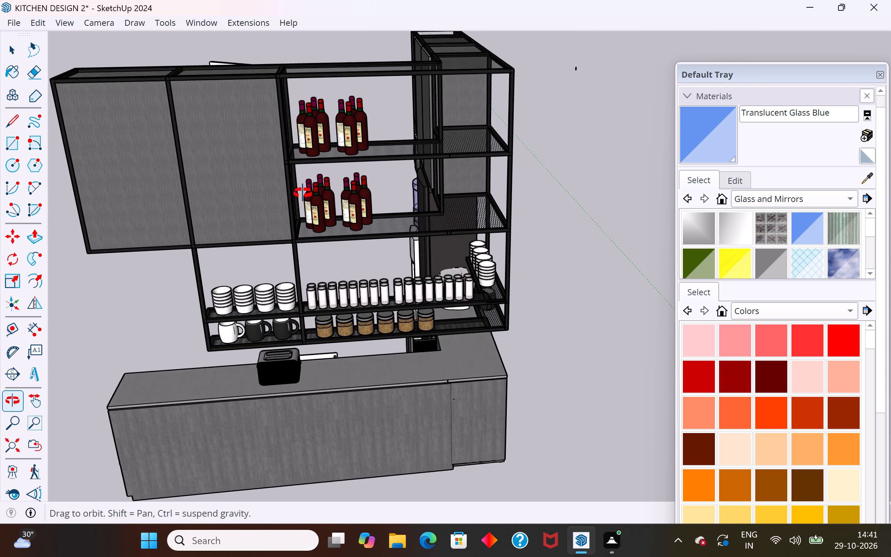
middle_drag(303, 193, 293, 170)
scroll(268, 314, up, 8)
click(299, 323)
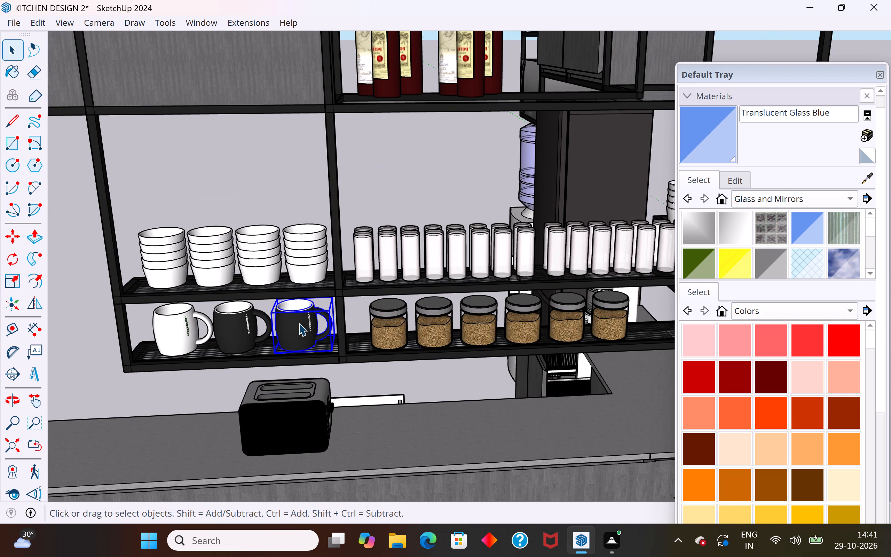
shift+click(235, 333)
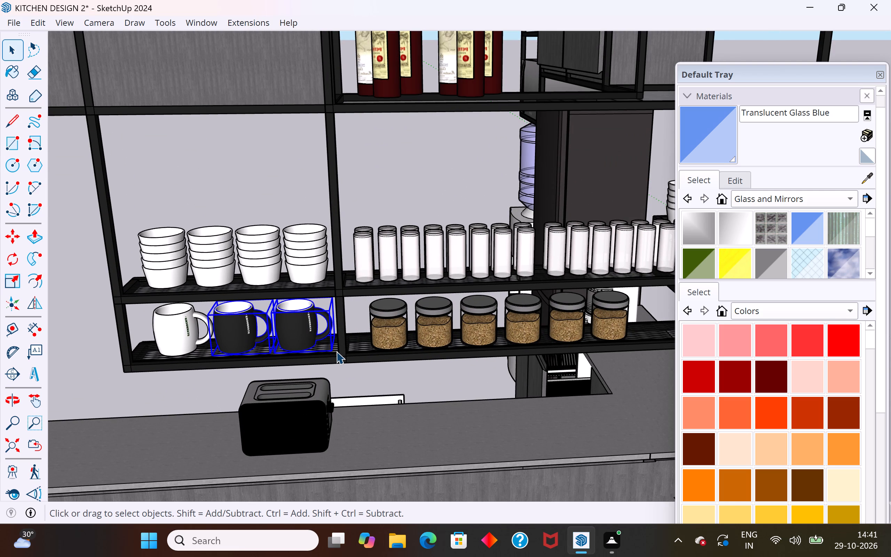
key(comma)
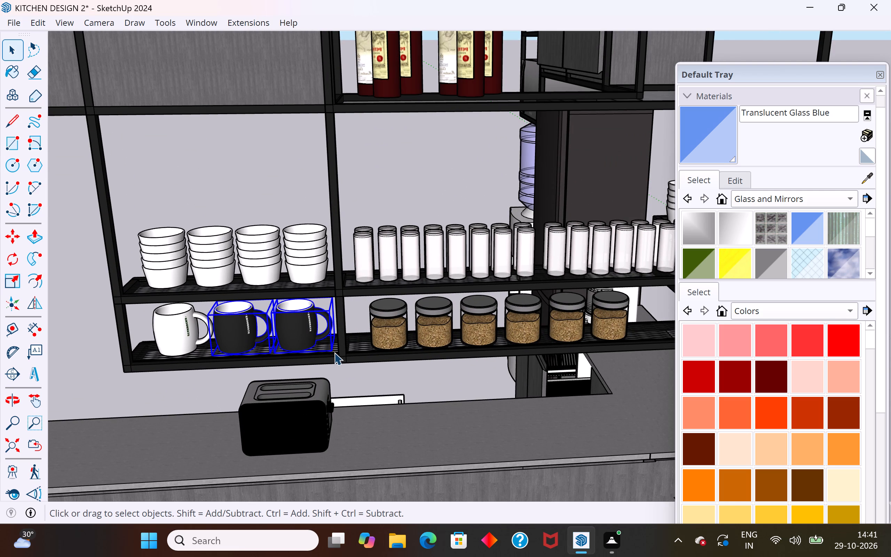
key(m)
click(331, 349)
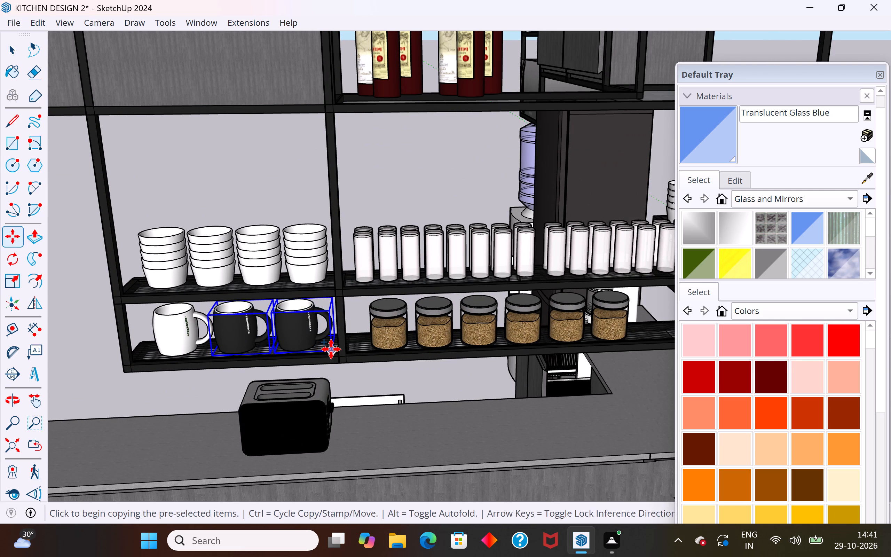
scroll(331, 349, down, 20)
scroll(331, 349, down, 6)
scroll(357, 416, up, 9)
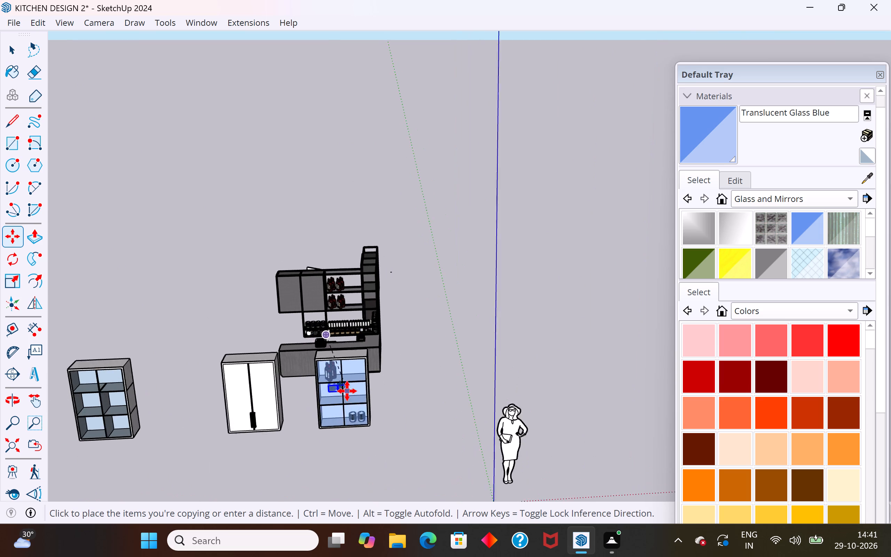
scroll(347, 391, up, 12)
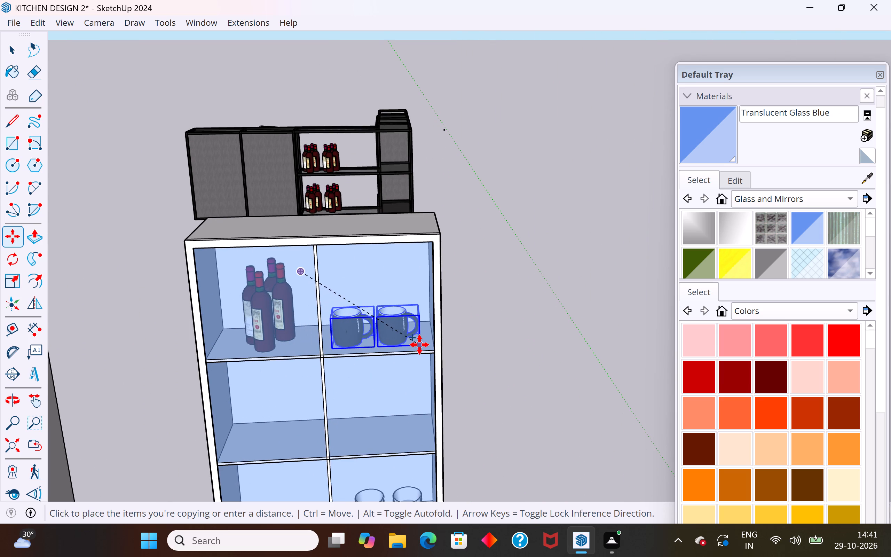
scroll(418, 345, up, 11)
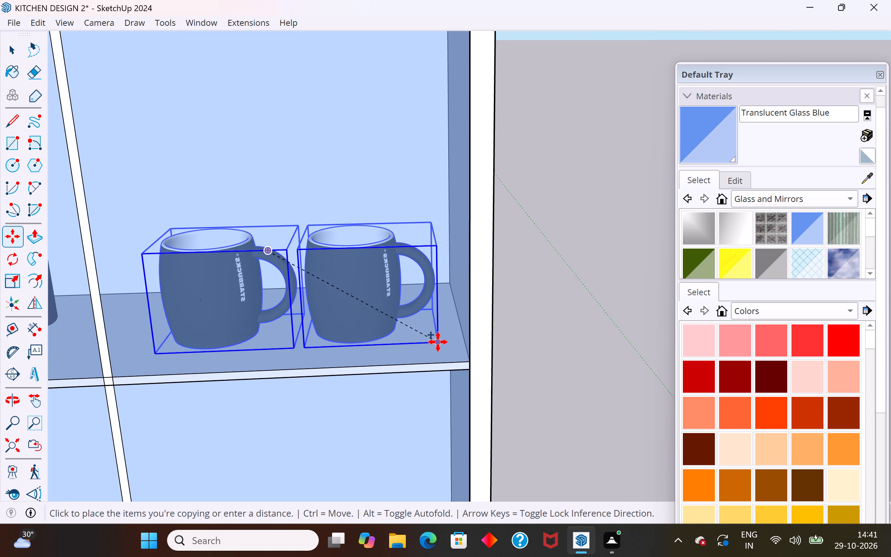
click(438, 342)
Shift the two copied mugs along the red axis toward the blue-glass cabinet's centre divider.
middle_drag(424, 359, 550, 173)
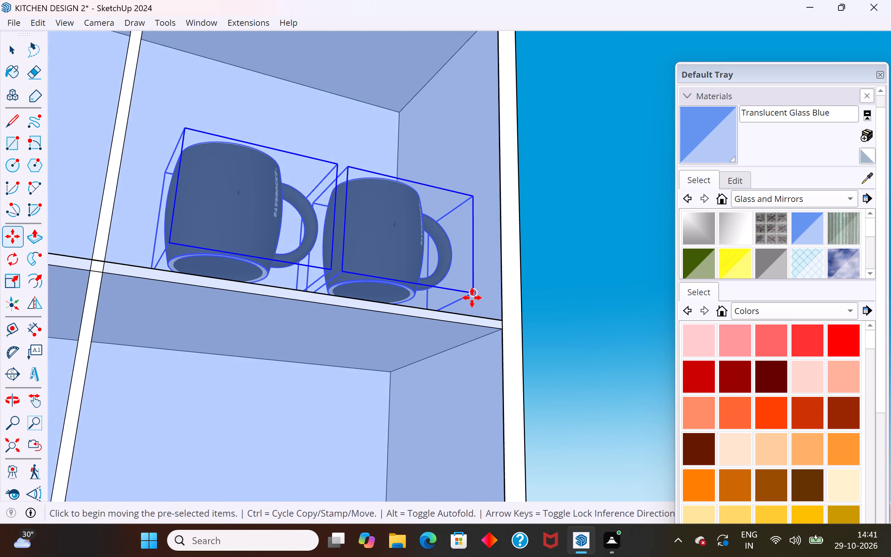
click(472, 298)
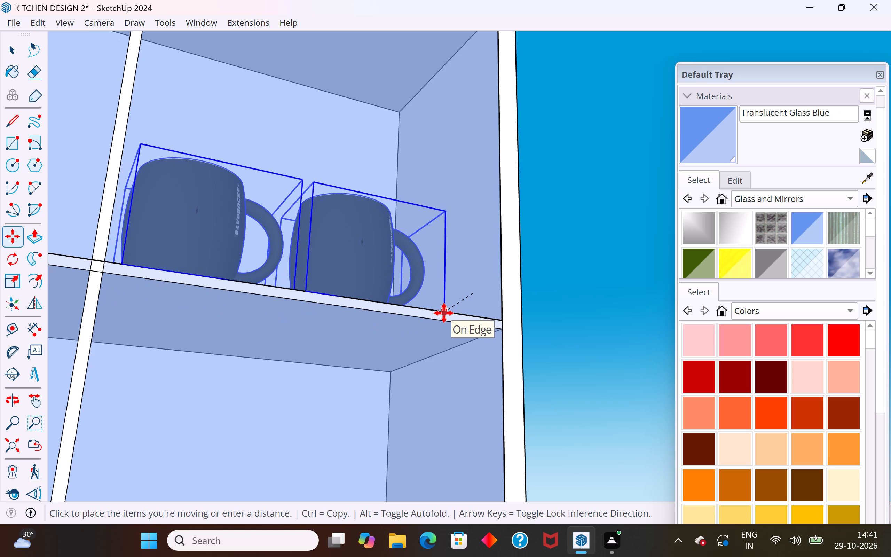
scroll(444, 313, up, 4)
middle_drag(444, 313, 472, 549)
scroll(428, 373, up, 5)
middle_drag(416, 361, 503, 166)
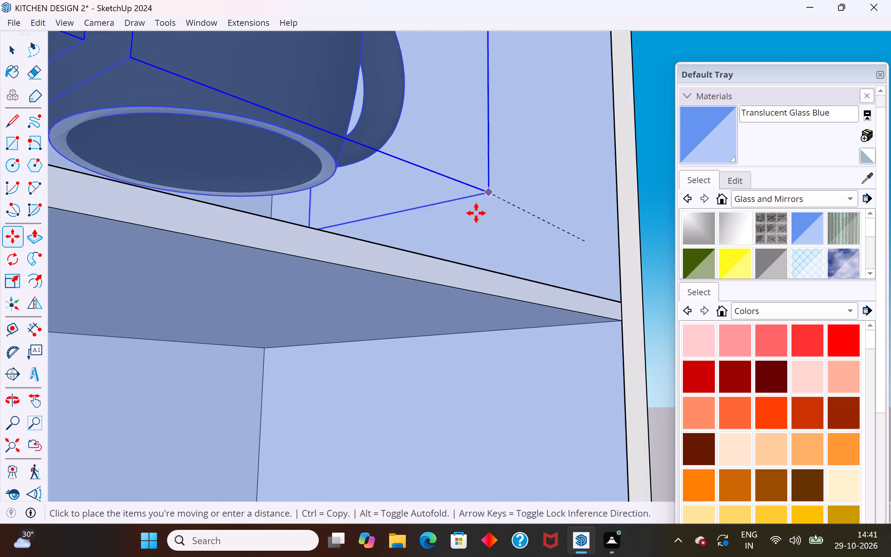
scroll(441, 271, up, 4)
middle_drag(441, 271, 469, 450)
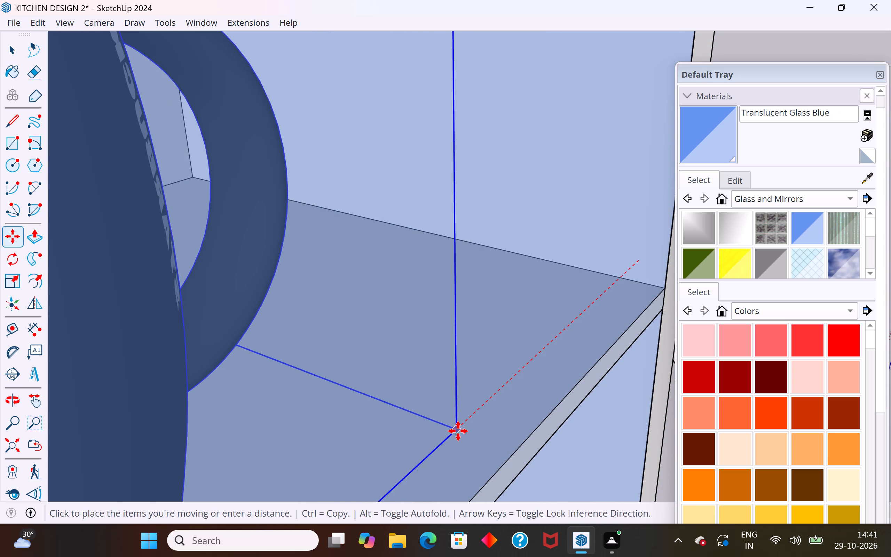
click(452, 437)
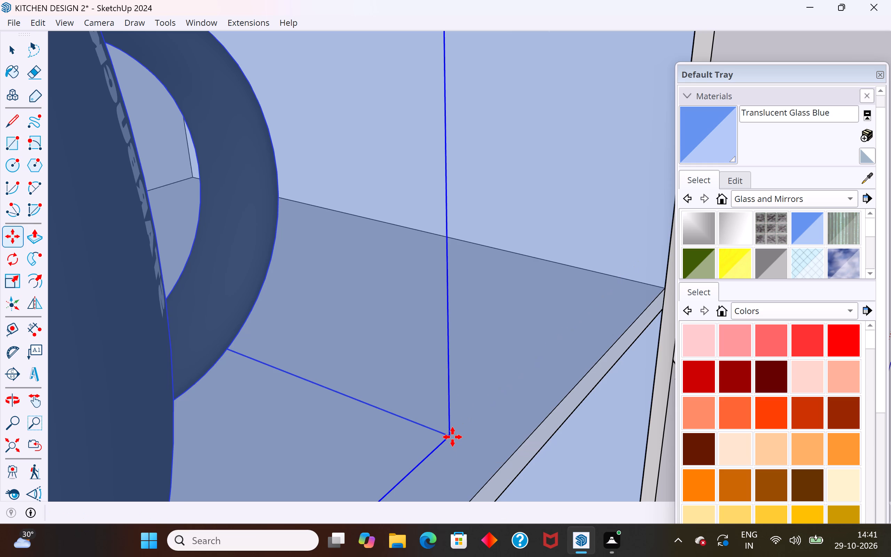
Move the two copied mugs deeper onto the shelf and back along the red axis toward the cabinet's right side, centring them in the compartment.
middle_drag(476, 338, 199, 427)
scroll(415, 304, down, 4)
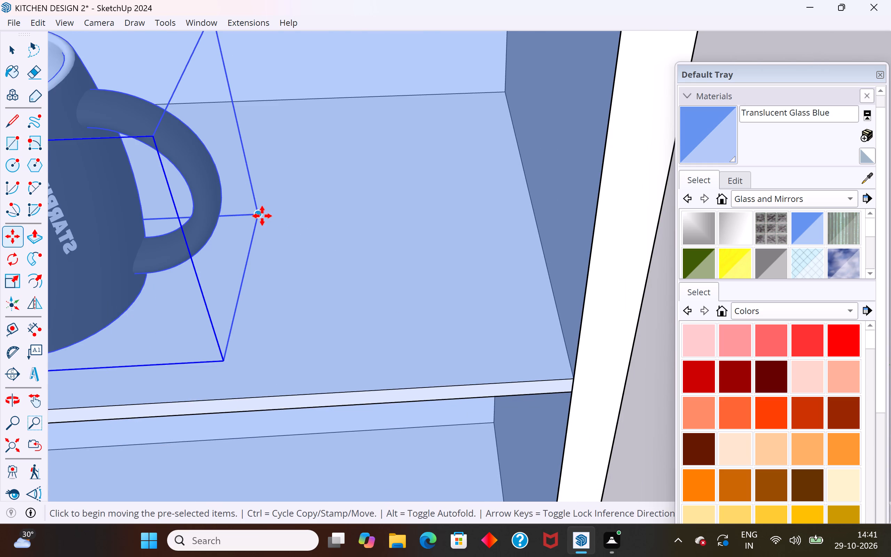
click(260, 215)
click(269, 172)
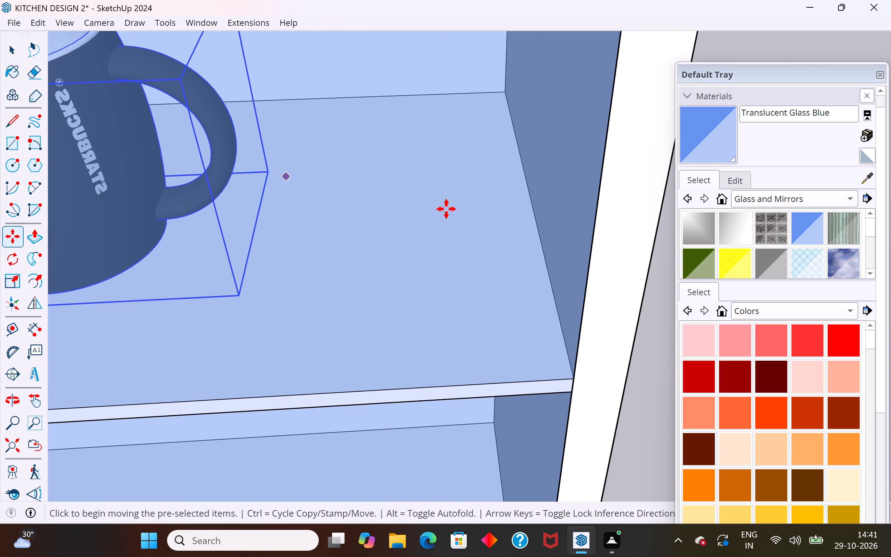
scroll(536, 250, down, 18)
click(477, 262)
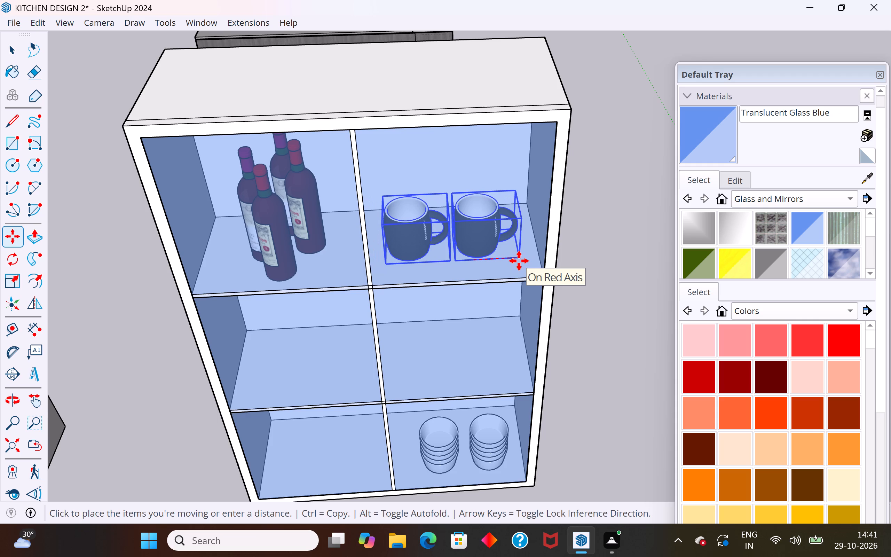
click(519, 261)
scroll(383, 366, down, 12)
middle_drag(392, 399, 427, 247)
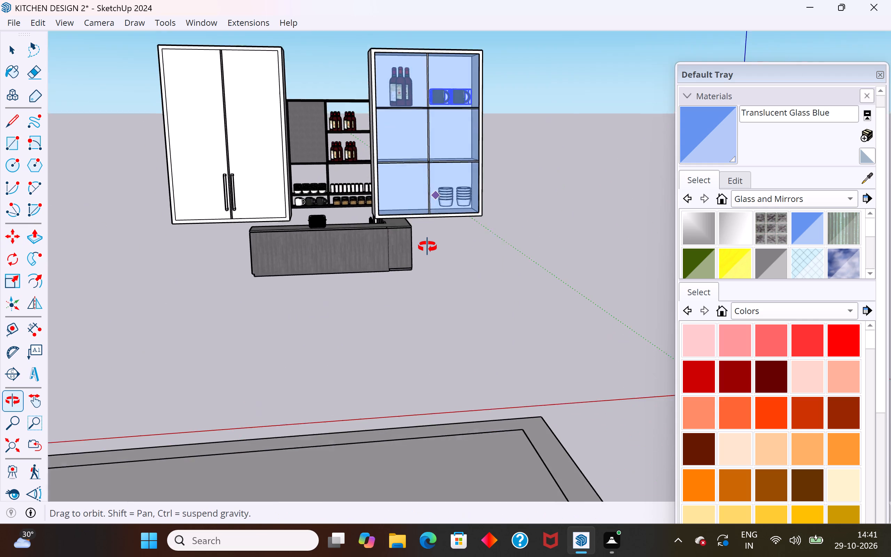
middle_drag(427, 247, 407, 268)
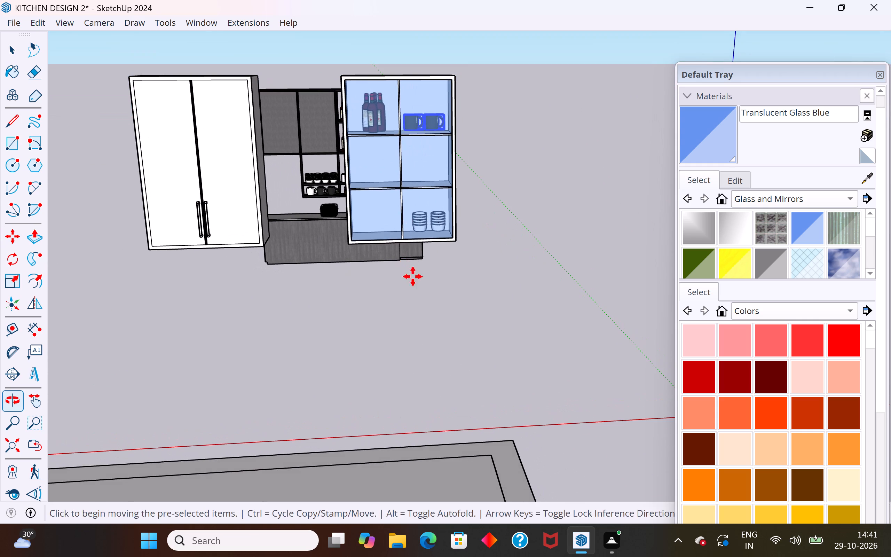
Hide the blue-glass front group of the open-shelf wall cabinet.
scroll(443, 293, up, 1)
middle_drag(443, 291, 432, 238)
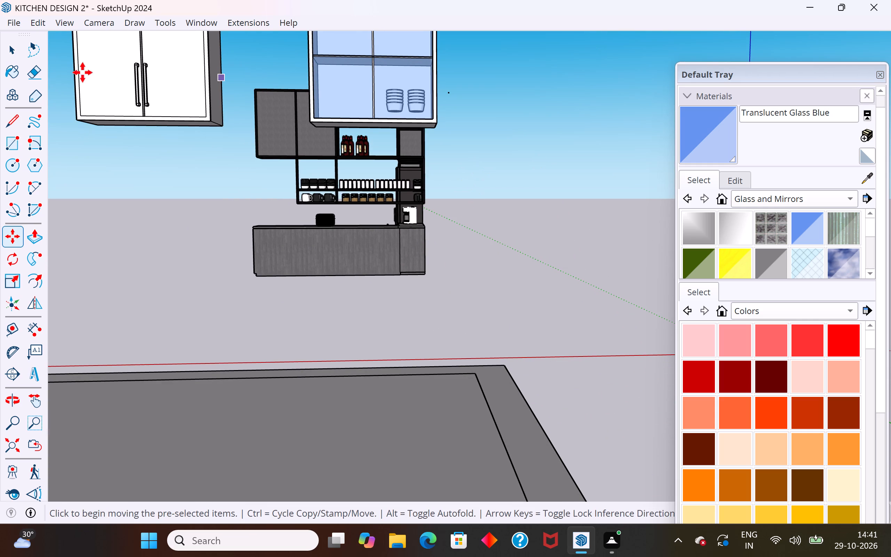
click(8, 49)
right_click(387, 102)
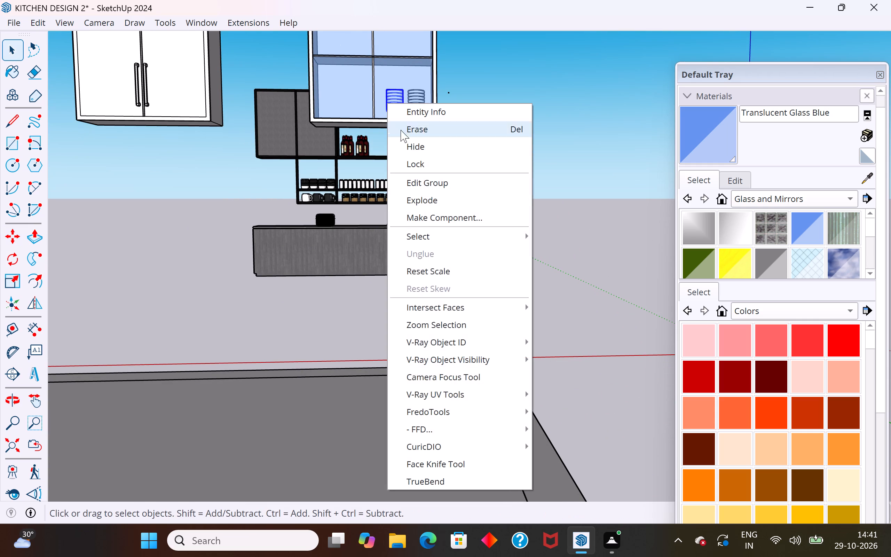
click(348, 83)
right_click(348, 83)
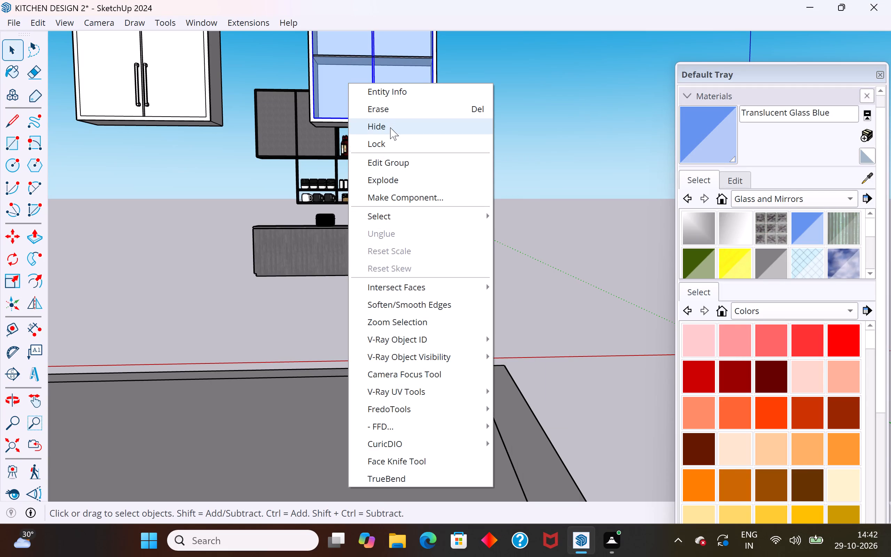
click(390, 123)
Lower the two bowl stacks onto the bottom shelf of the open wall cabinet.
middle_drag(447, 182, 453, 274)
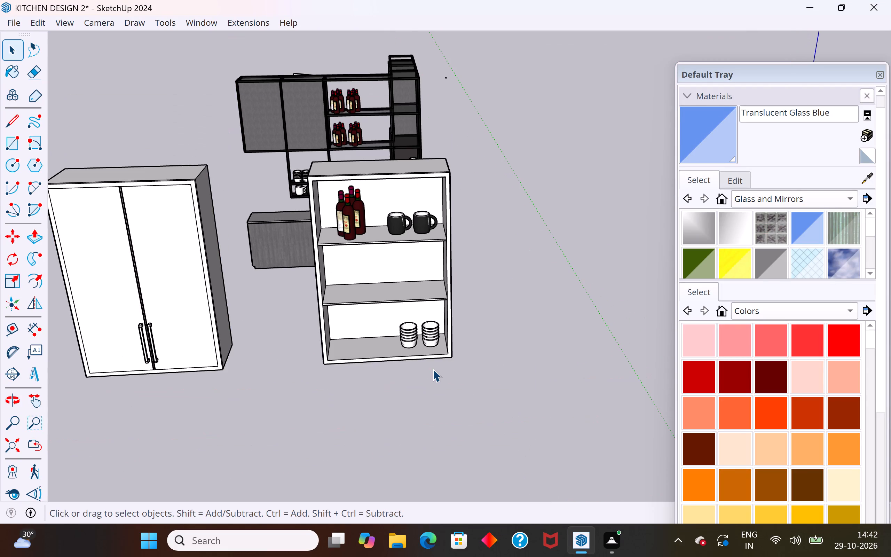
scroll(433, 370, up, 4)
scroll(417, 313, up, 3)
click(421, 311)
scroll(431, 330, up, 3)
middle_drag(431, 330, 422, 272)
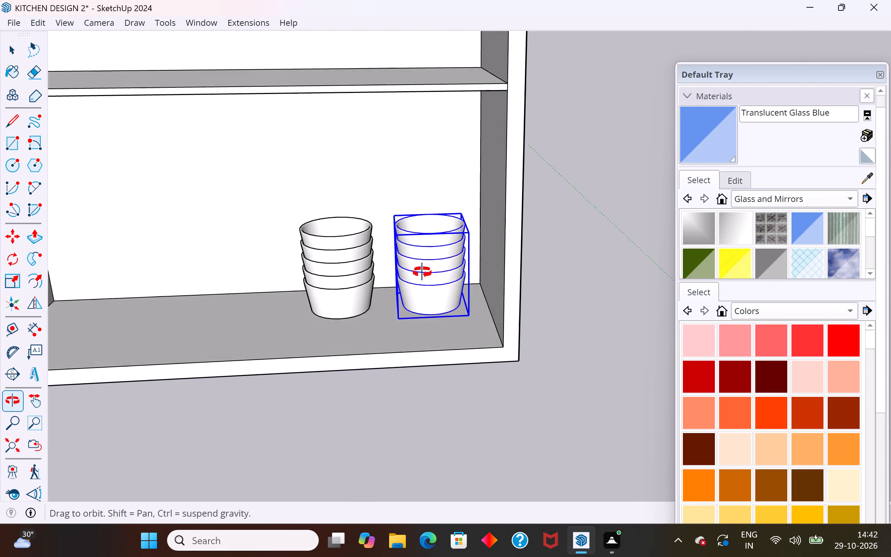
middle_drag(422, 272, 403, 204)
shift+click(347, 278)
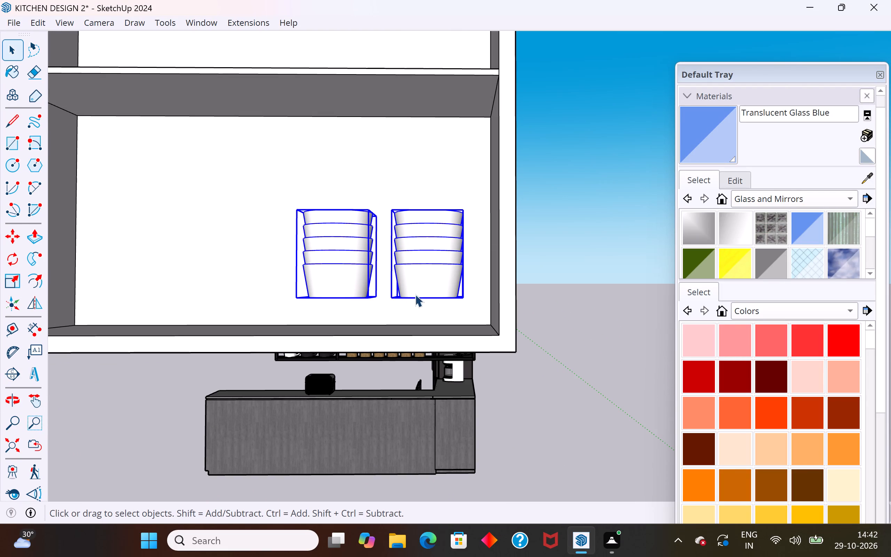
key(m)
click(463, 300)
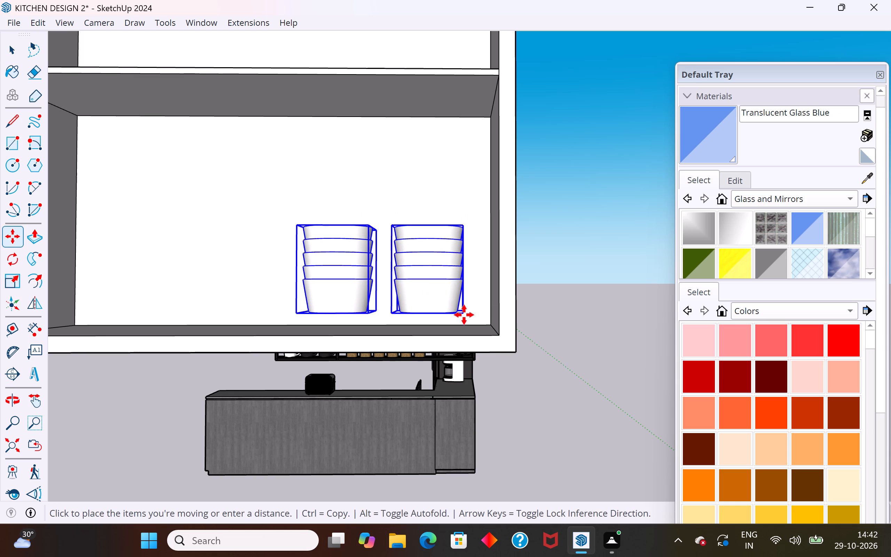
scroll(465, 326, up, 3)
middle_drag(465, 326, 458, 446)
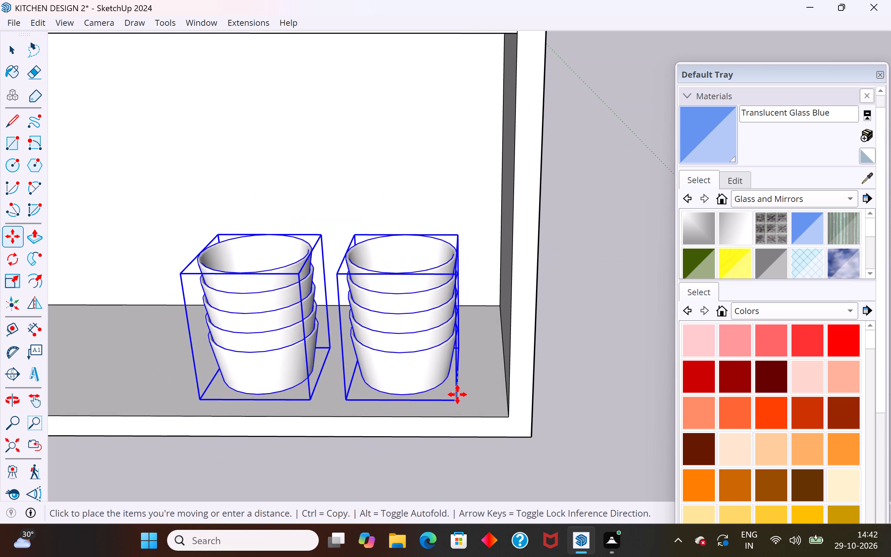
click(460, 388)
scroll(496, 372, down, 3)
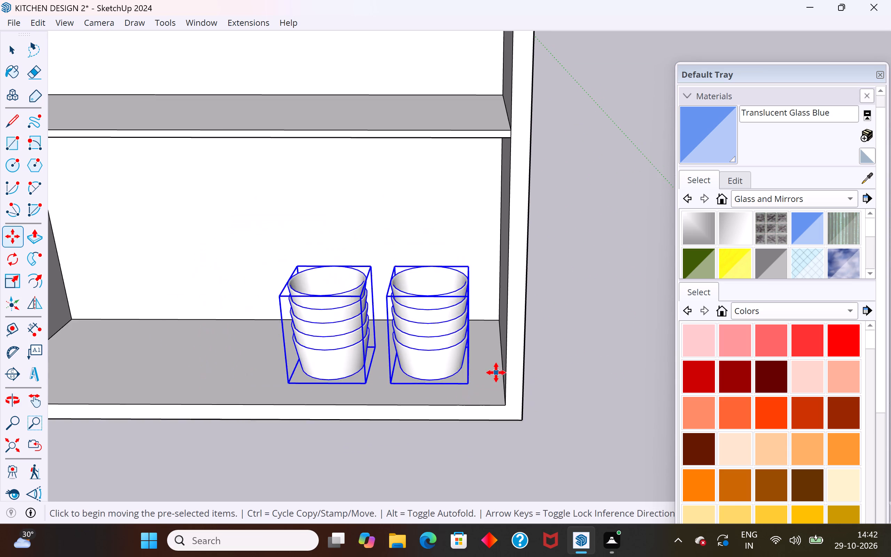
Move the black toaster from the kitchen set's counter onto the main kitchen's countertop, beside the hob on the curved-shelf side.
scroll(496, 372, down, 16)
middle_drag(425, 151, 523, 217)
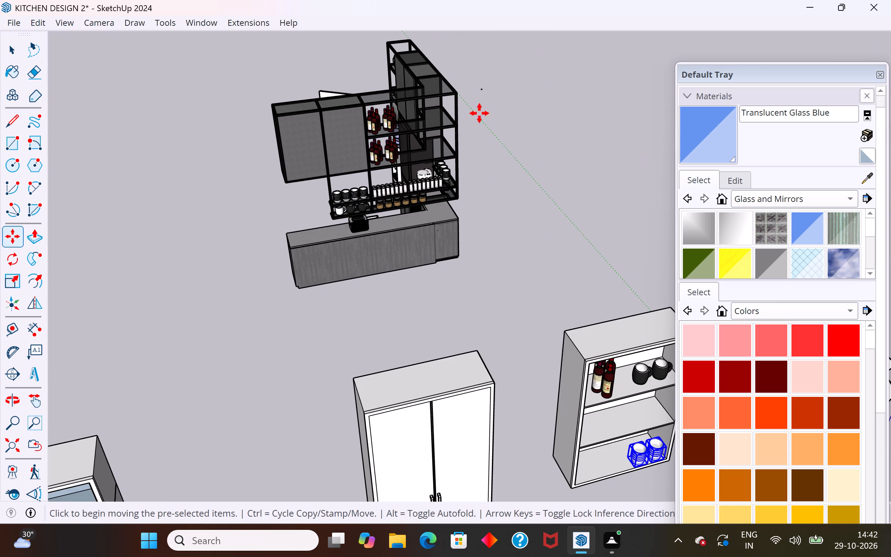
click(11, 53)
click(257, 393)
scroll(351, 234, up, 13)
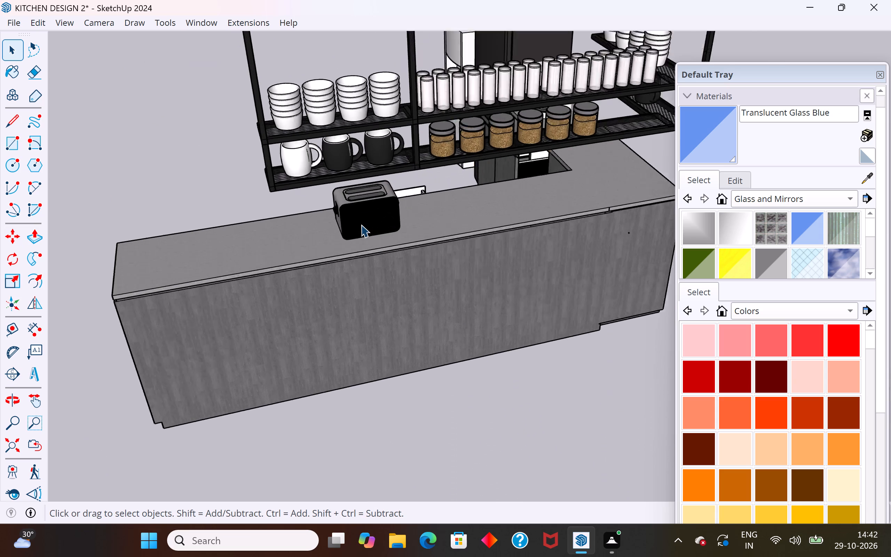
scroll(361, 225, up, 1)
click(362, 215)
scroll(378, 251, up, 4)
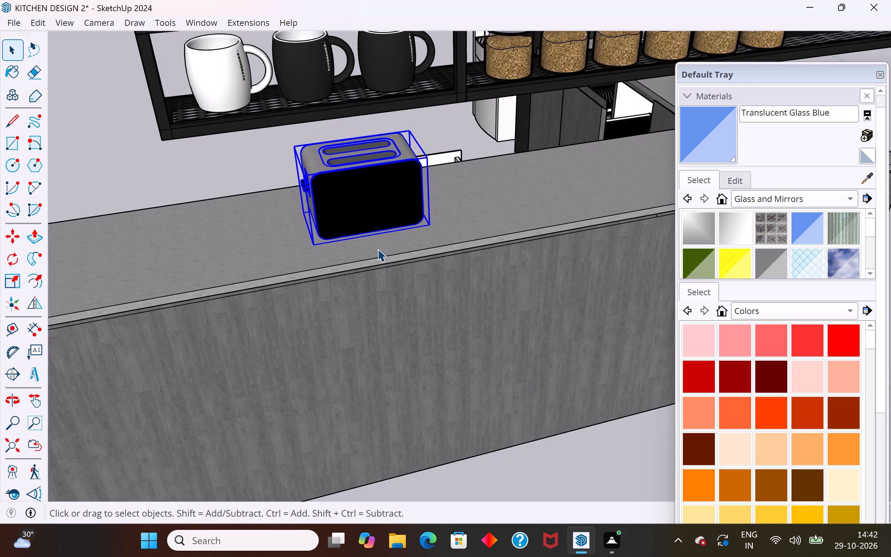
scroll(378, 249, up, 1)
key(m)
click(433, 227)
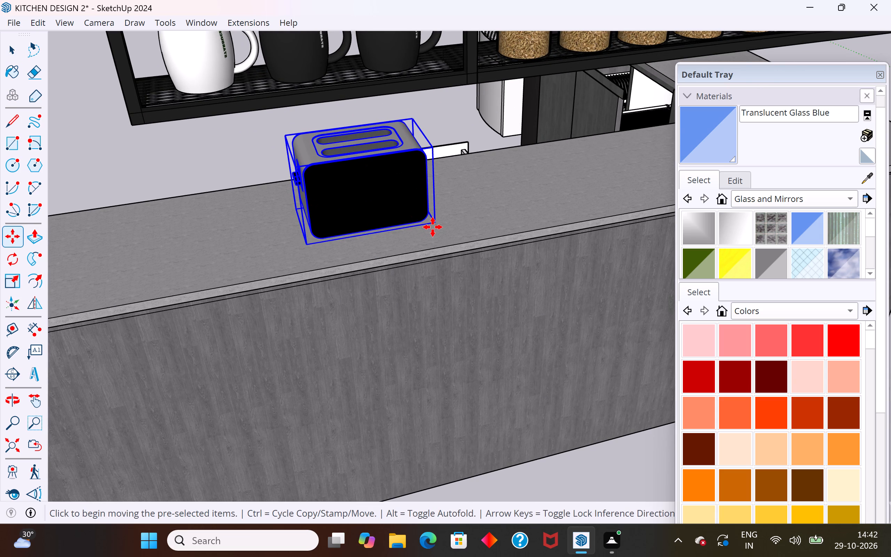
scroll(433, 227, down, 20)
scroll(433, 227, down, 11)
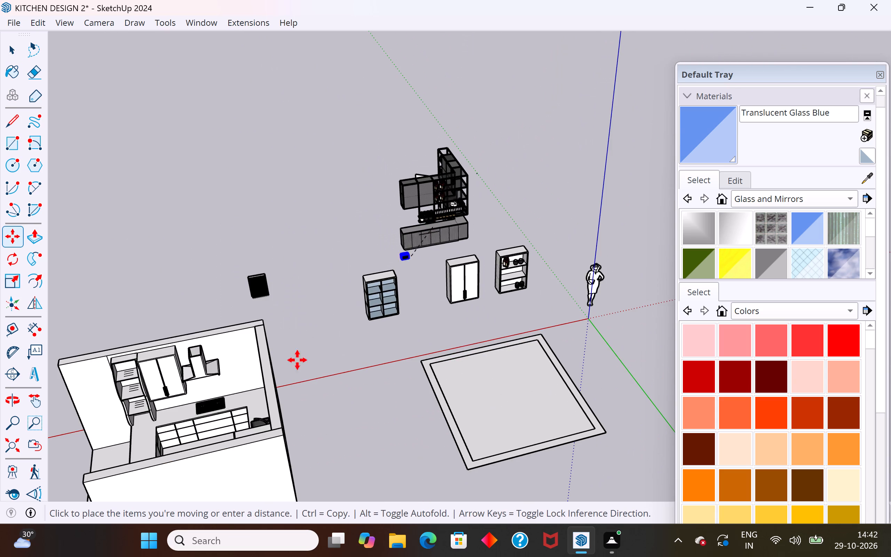
scroll(230, 405, up, 12)
scroll(323, 379, down, 4)
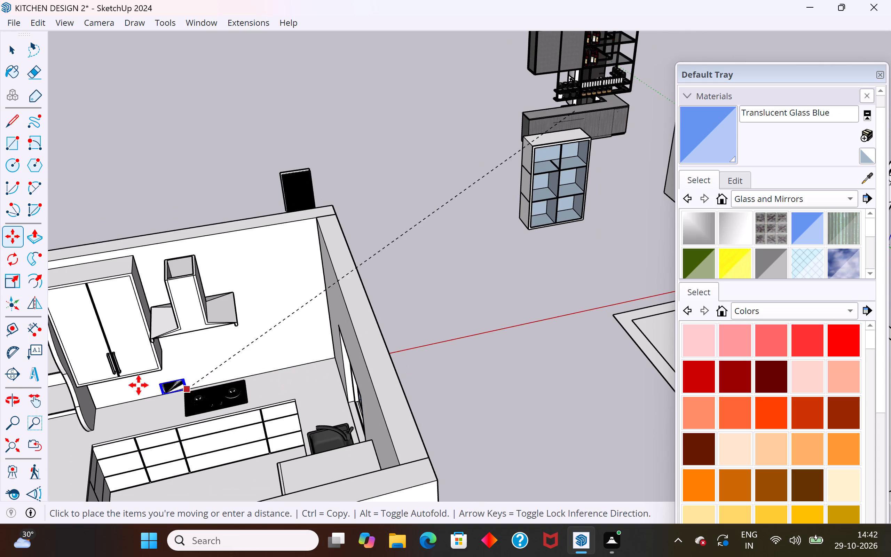
scroll(141, 410, up, 3)
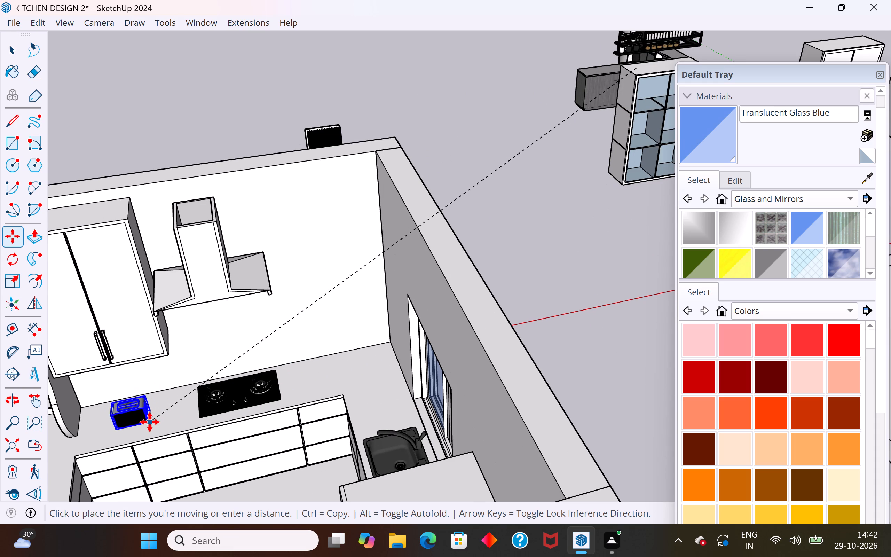
click(159, 419)
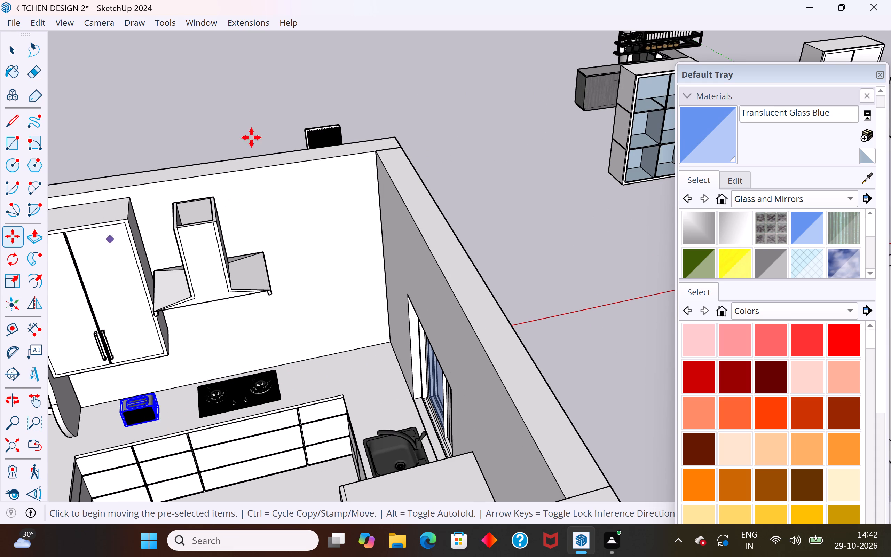
Move the pair of potted plants from the kitchen set's top open shelf onto the main kitchen's peninsula countertop, near the curved shelf unit.
click(15, 53)
click(574, 147)
scroll(373, 445, down, 6)
scroll(567, 149, up, 1)
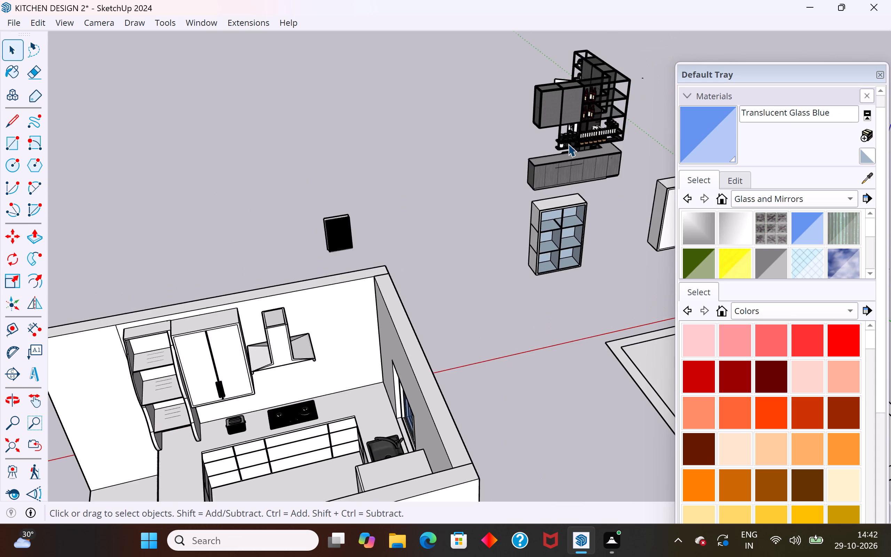
scroll(568, 144, up, 2)
scroll(409, 386, down, 6)
middle_drag(444, 262, 765, 305)
scroll(397, 268, up, 7)
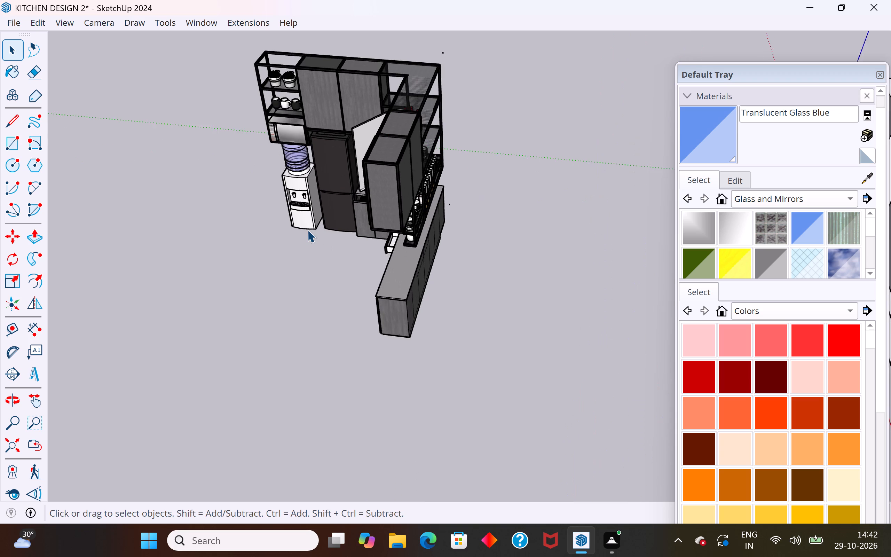
scroll(307, 230, up, 3)
scroll(324, 220, down, 5)
middle_drag(340, 228, 491, 129)
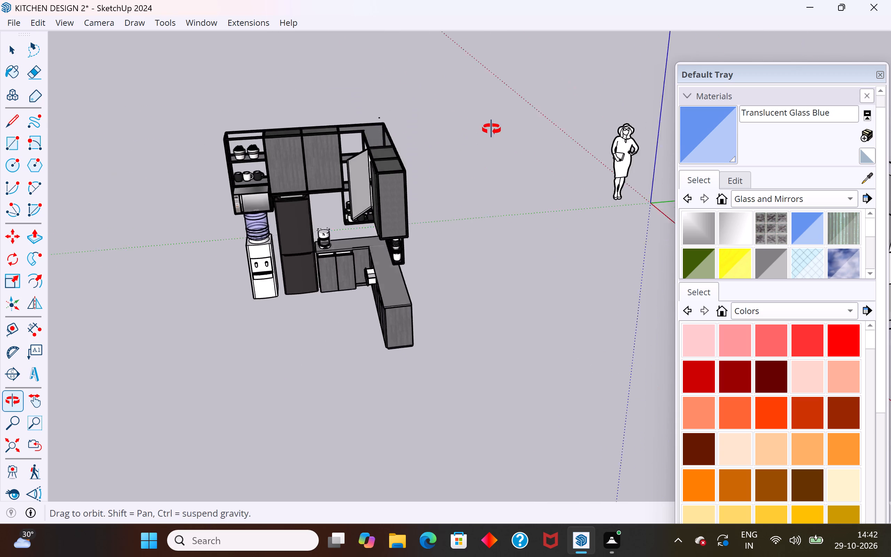
middle_drag(491, 129, 492, 128)
scroll(267, 180, up, 10)
click(235, 158)
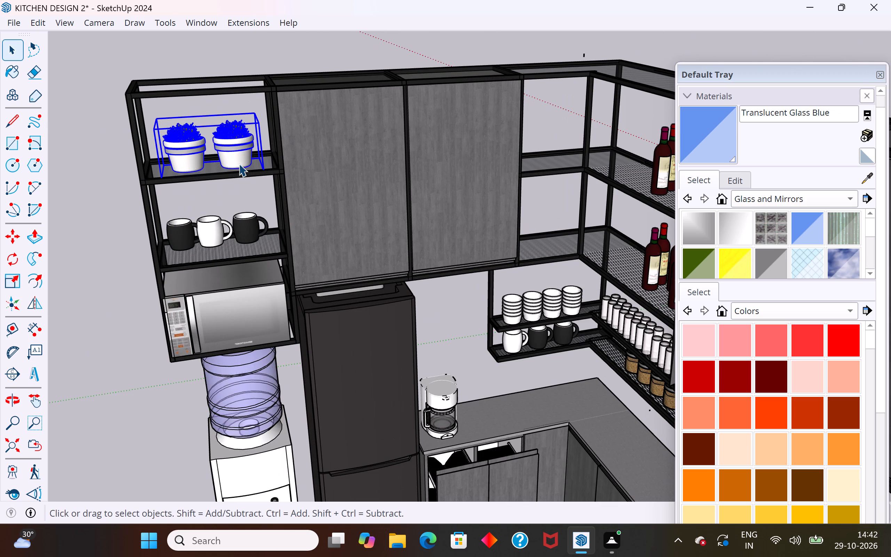
key(m)
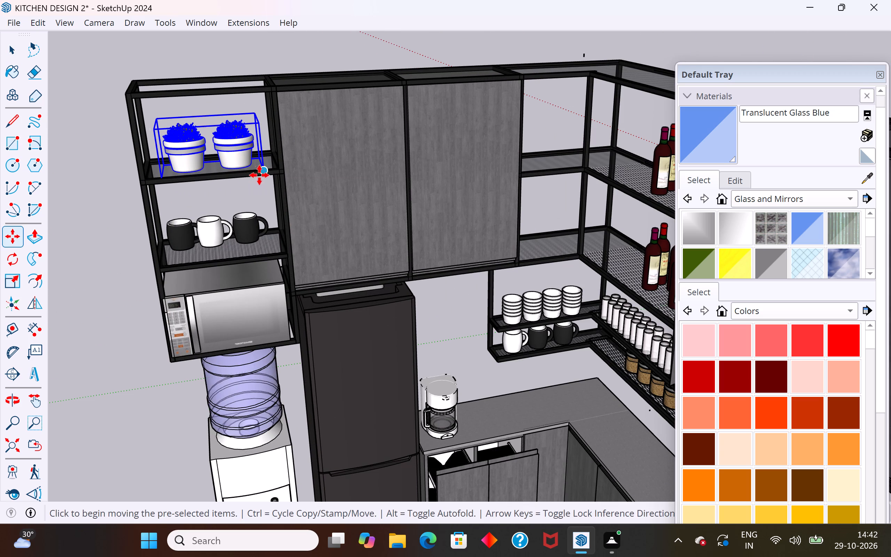
click(266, 169)
scroll(366, 352, down, 17)
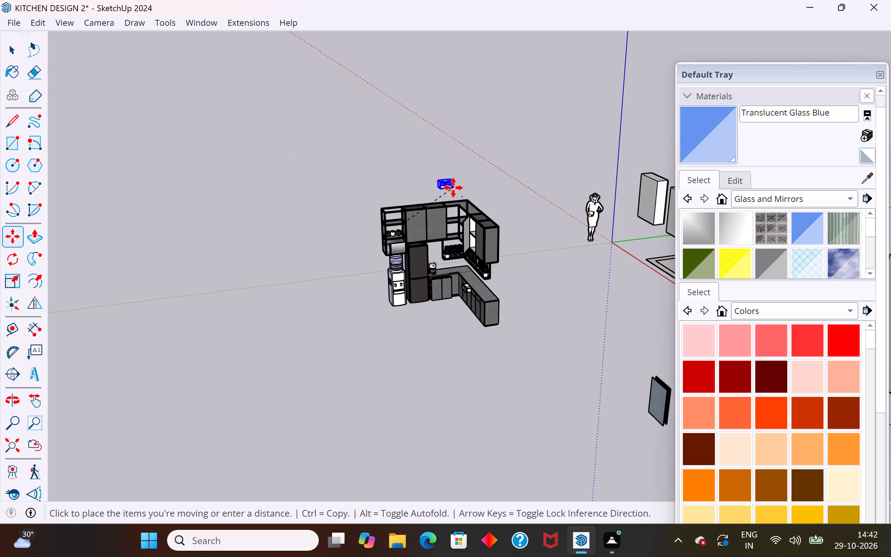
scroll(453, 188, down, 14)
middle_drag(531, 246, 26, 277)
scroll(412, 288, up, 2)
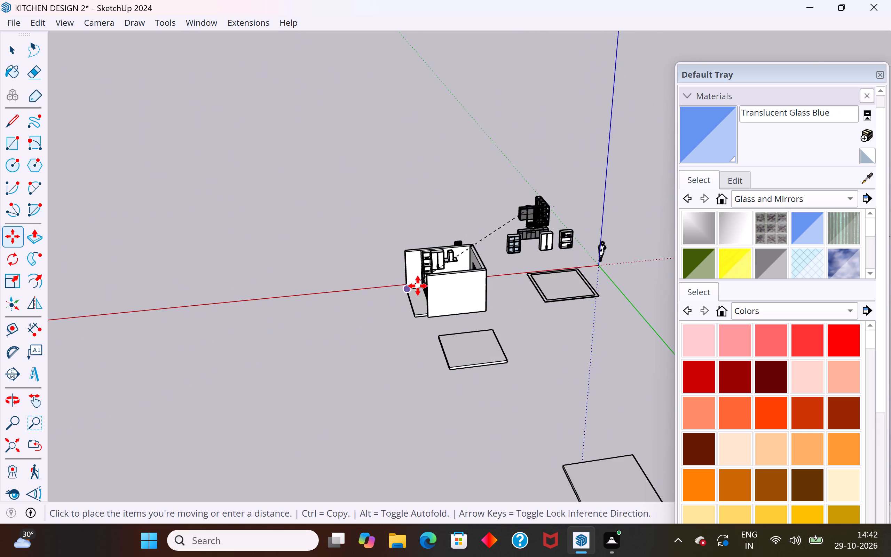
scroll(418, 286, up, 12)
middle_drag(419, 285, 588, 329)
scroll(499, 268, up, 5)
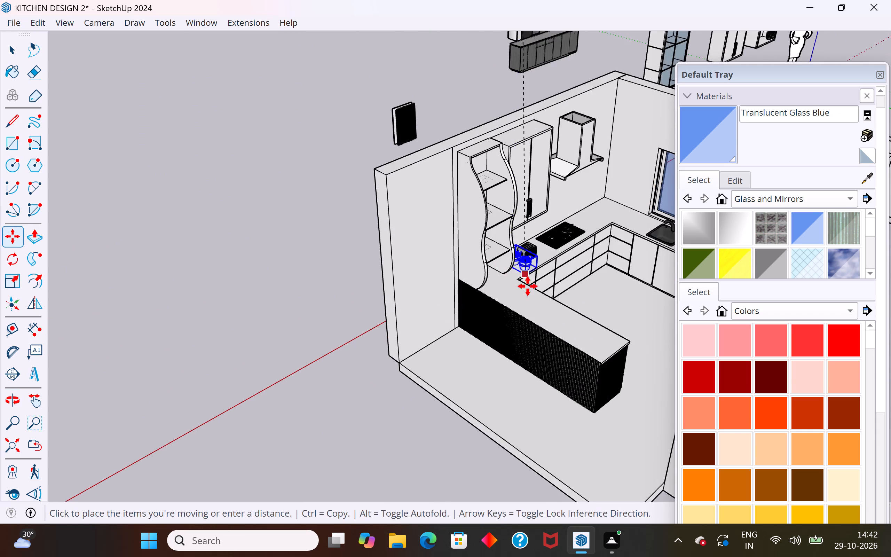
scroll(528, 286, up, 3)
click(533, 317)
click(15, 50)
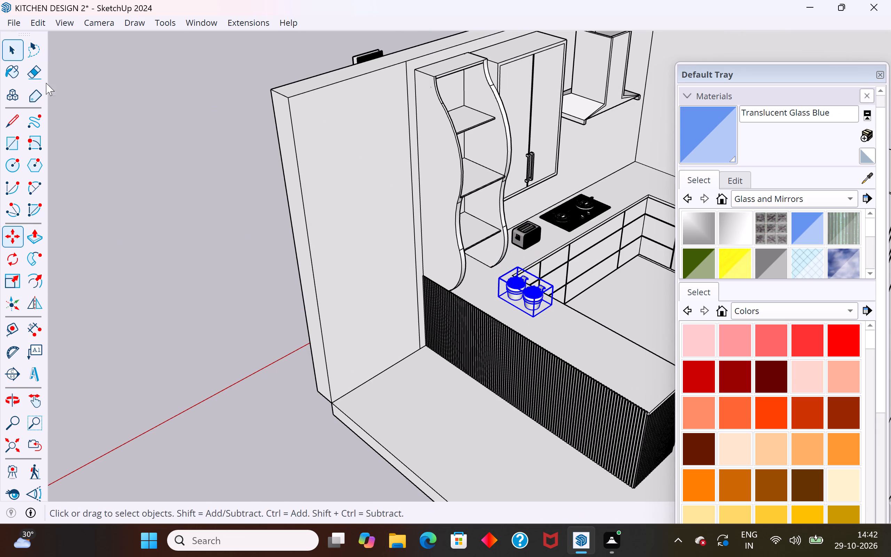
click(182, 232)
Examine the main kitchen from several angles with the toaster and potted plants placed on the counters.
scroll(490, 278, up, 4)
middle_drag(515, 302, 245, 263)
middle_drag(254, 266, 501, 347)
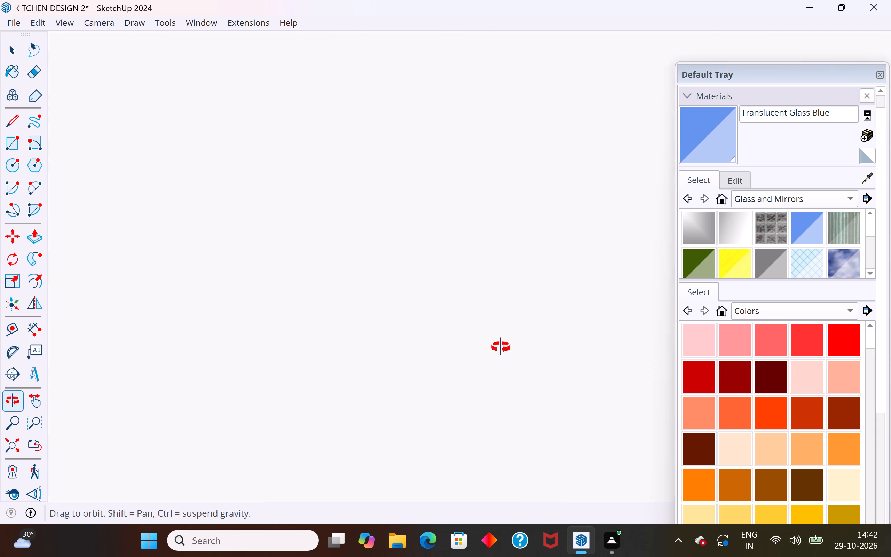
middle_drag(501, 347, 791, 399)
scroll(405, 463, down, 13)
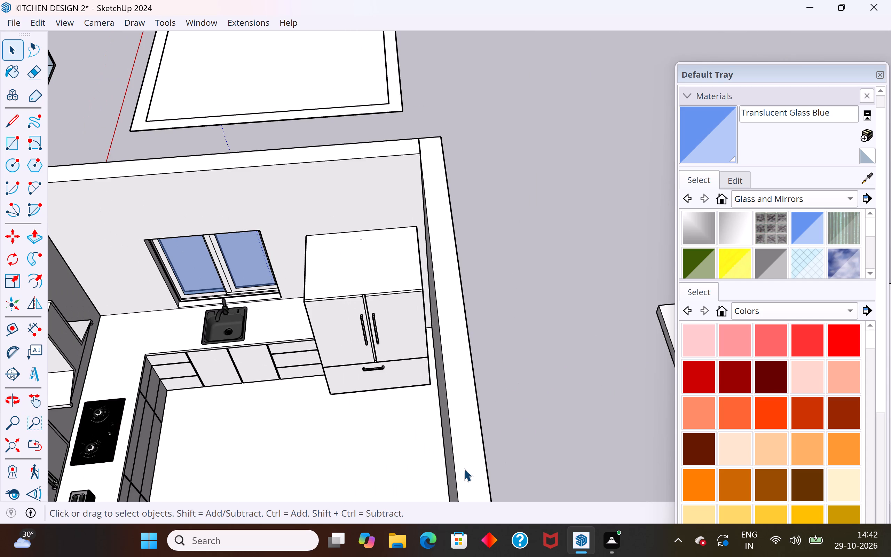
scroll(429, 274, down, 5)
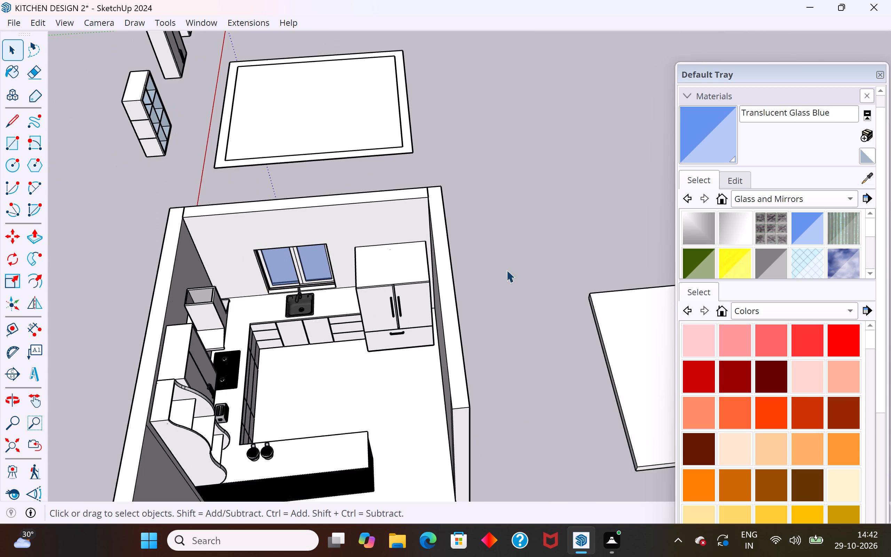
middle_drag(530, 316, 455, 214)
scroll(224, 364, up, 5)
scroll(540, 182, down, 3)
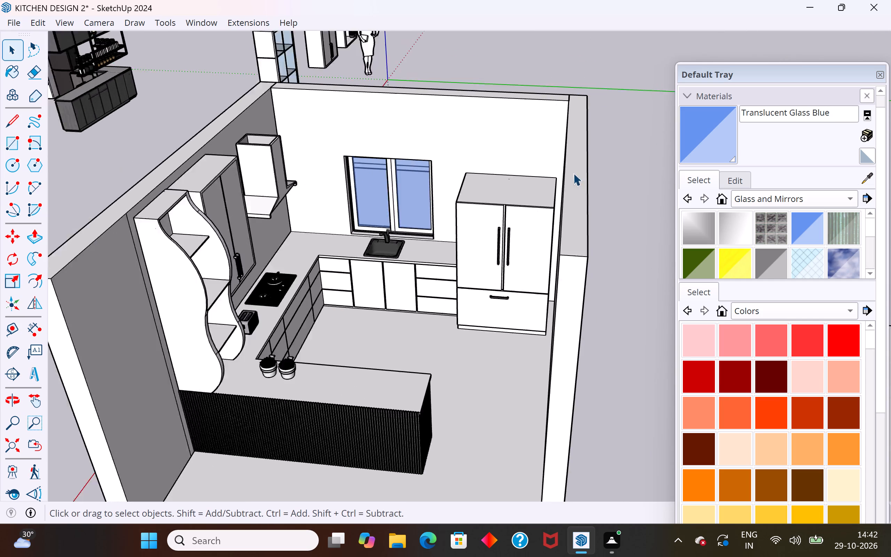
scroll(573, 173, down, 2)
Explode the group of two potted plants on the peninsula countertop into separate objects.
middle_drag(408, 338, 211, 377)
scroll(252, 264, up, 10)
click(315, 280)
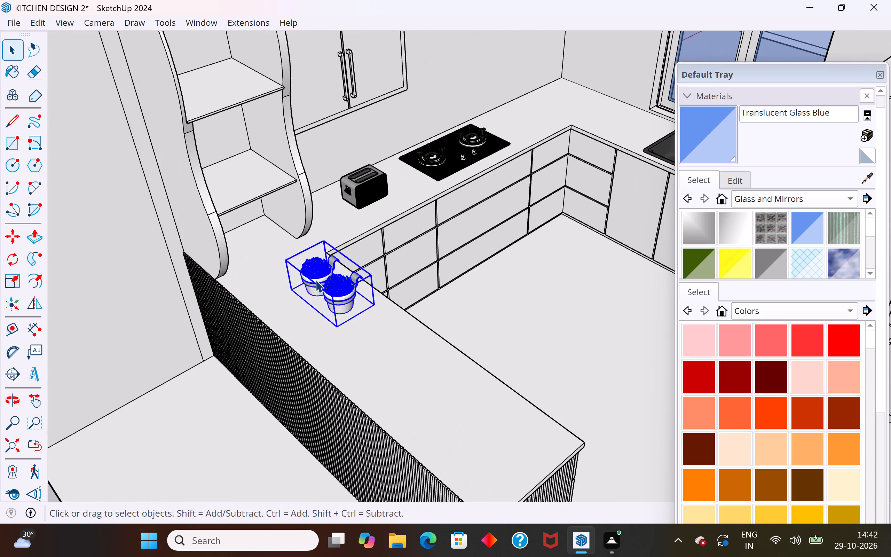
right_click(315, 280)
click(349, 97)
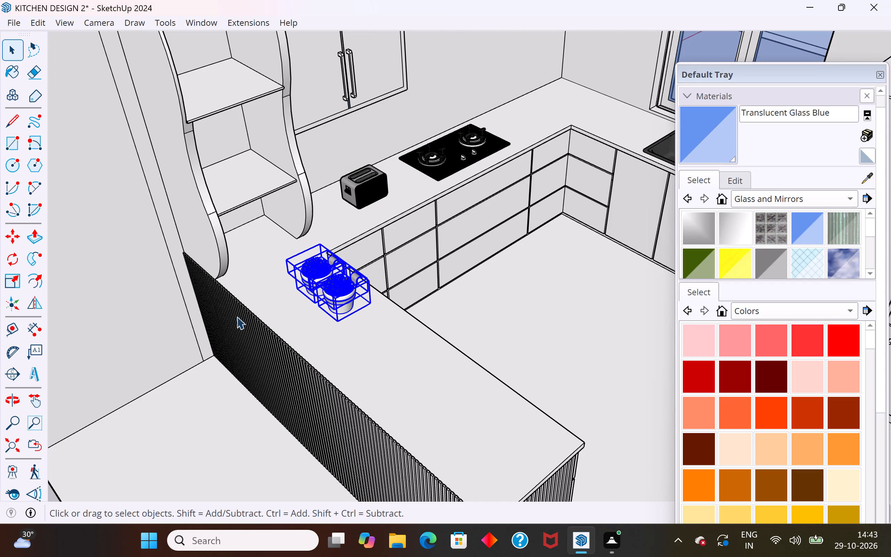
scroll(546, 240, down, 5)
click(238, 325)
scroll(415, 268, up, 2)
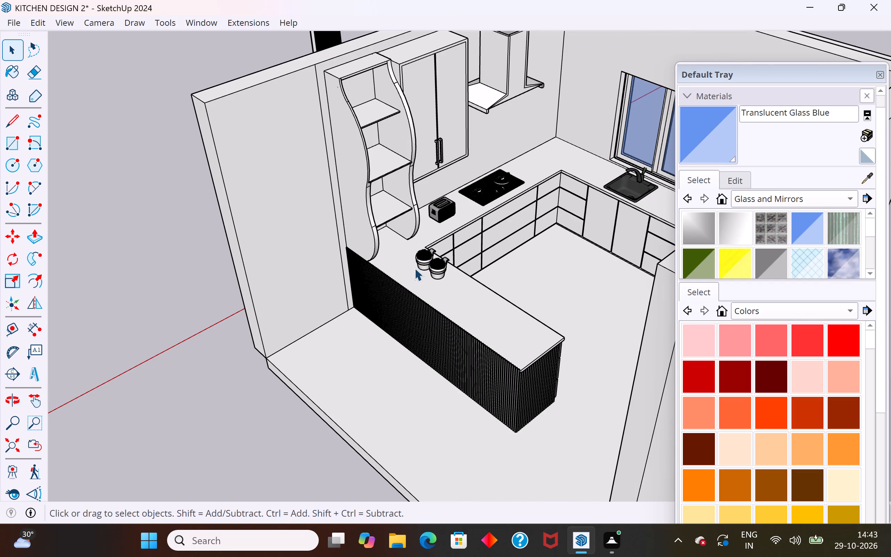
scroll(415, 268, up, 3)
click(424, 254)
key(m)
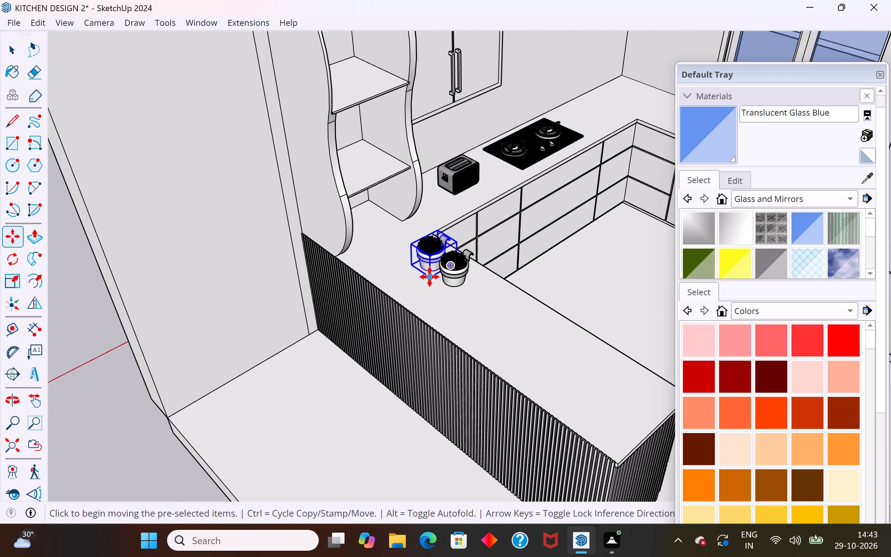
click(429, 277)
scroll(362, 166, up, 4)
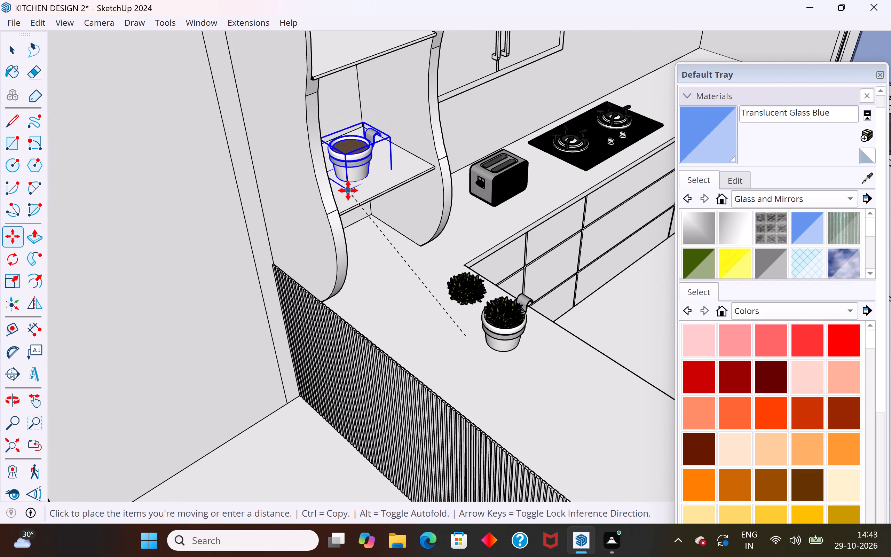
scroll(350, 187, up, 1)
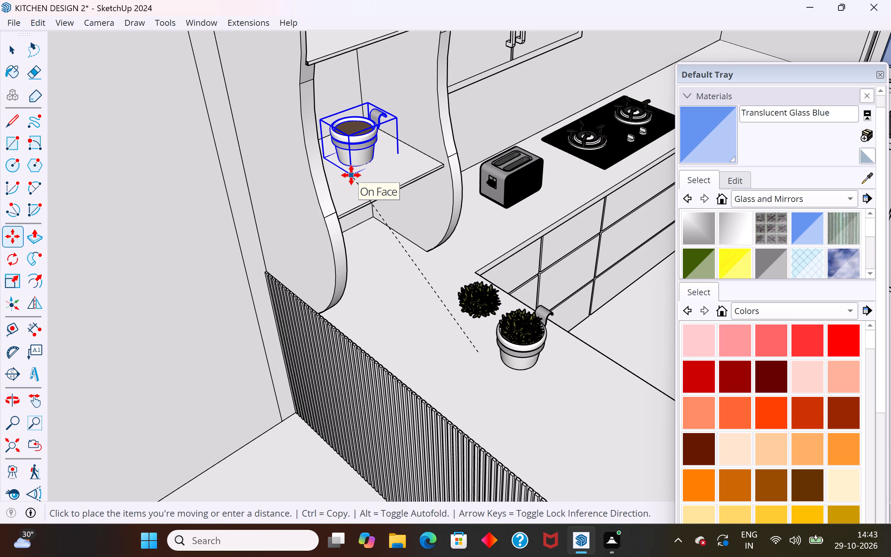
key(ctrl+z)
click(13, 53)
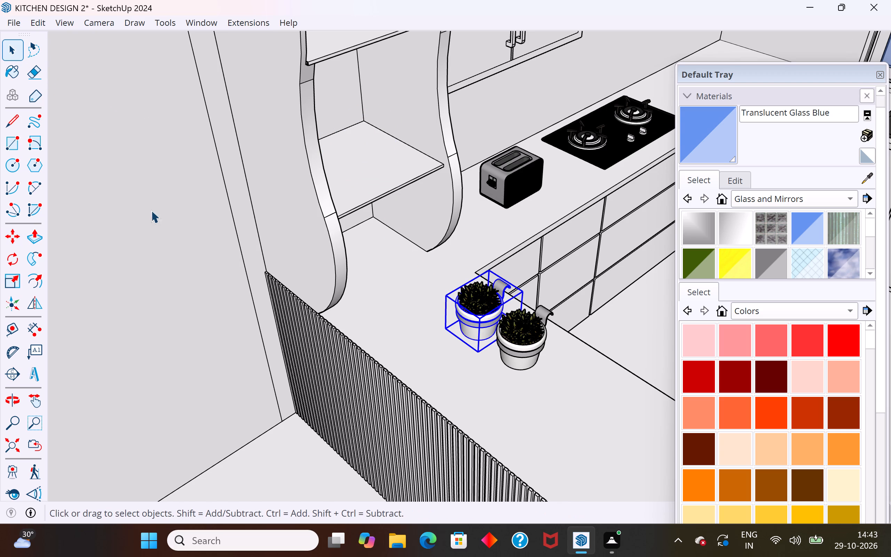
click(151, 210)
Move one potted plant, foliage and pot together, from the peninsula countertop onto the lowest shelf of the curved shelf unit.
click(469, 298)
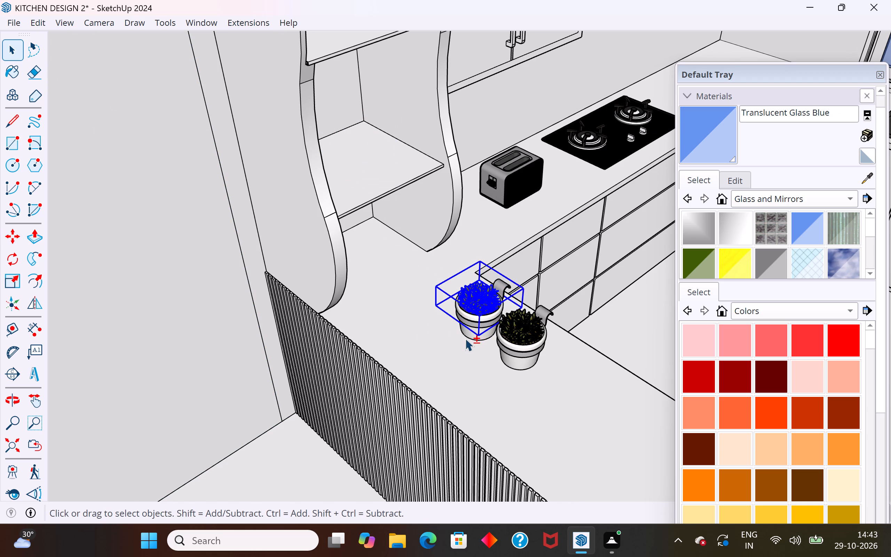
shift+click(468, 334)
key(m)
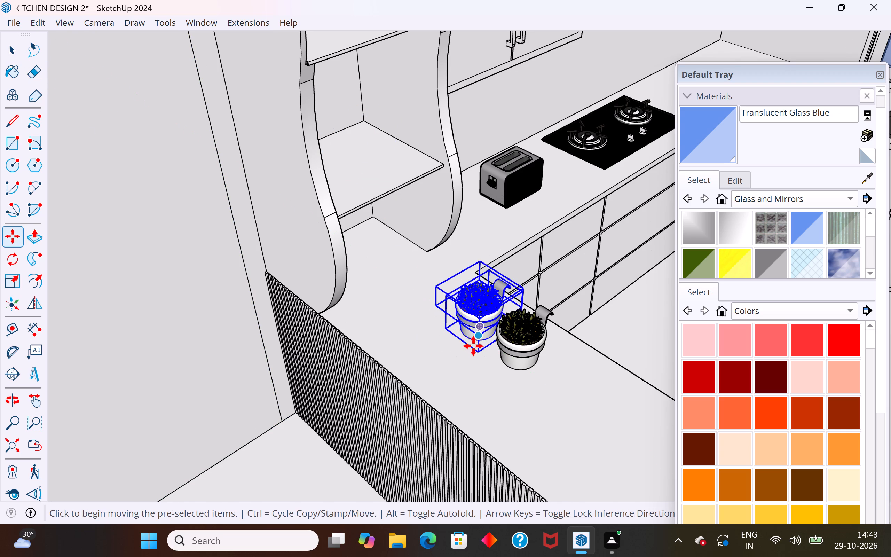
click(478, 355)
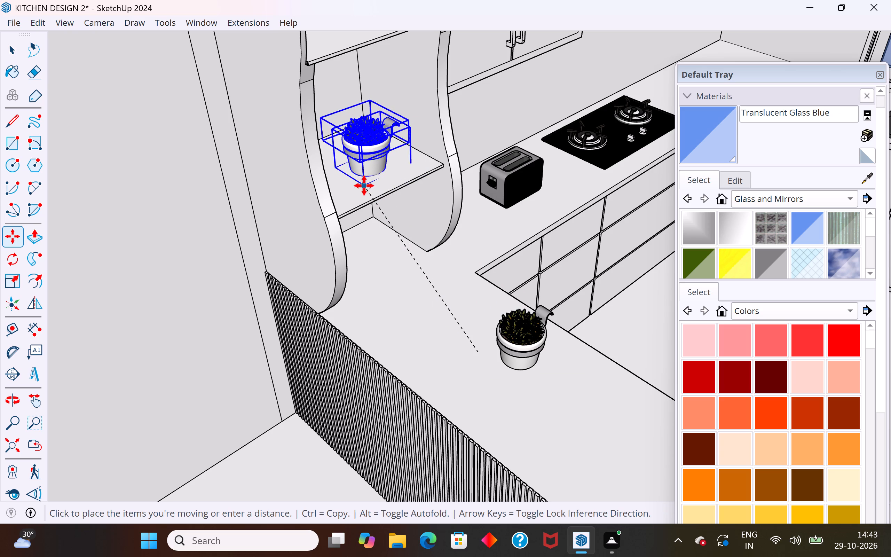
scroll(357, 187, up, 6)
middle_drag(357, 187, 345, 138)
click(339, 129)
scroll(363, 274, down, 4)
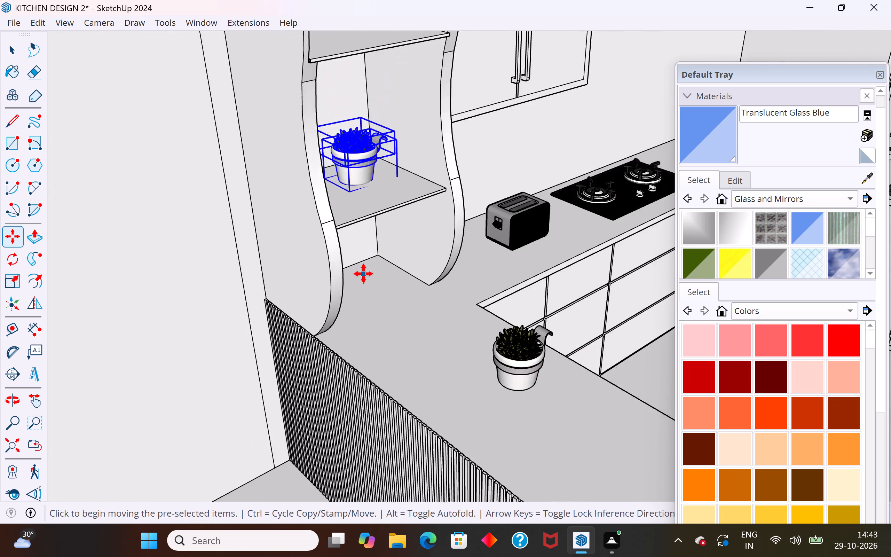
scroll(363, 274, down, 7)
click(18, 54)
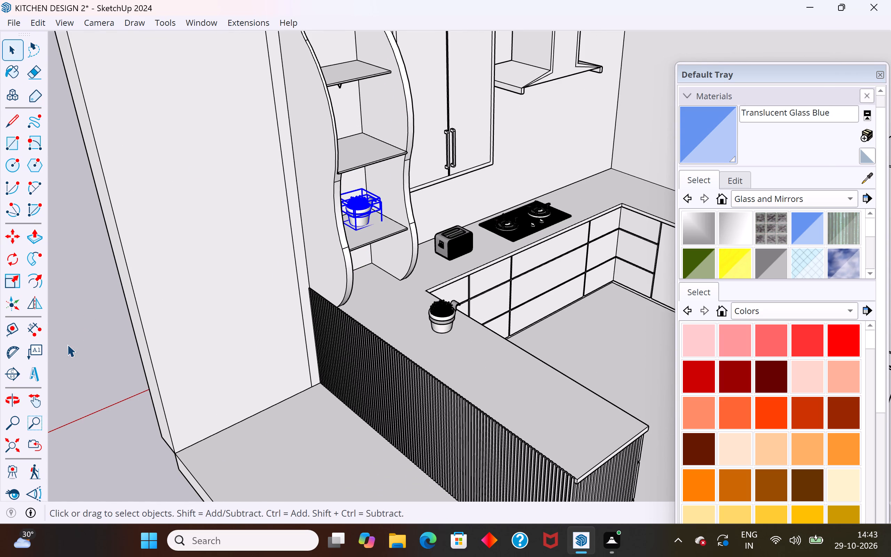
click(66, 345)
Shift the plant and its pot along the red axis toward the middle of the curved unit's lowest shelf.
middle_drag(442, 329, 269, 370)
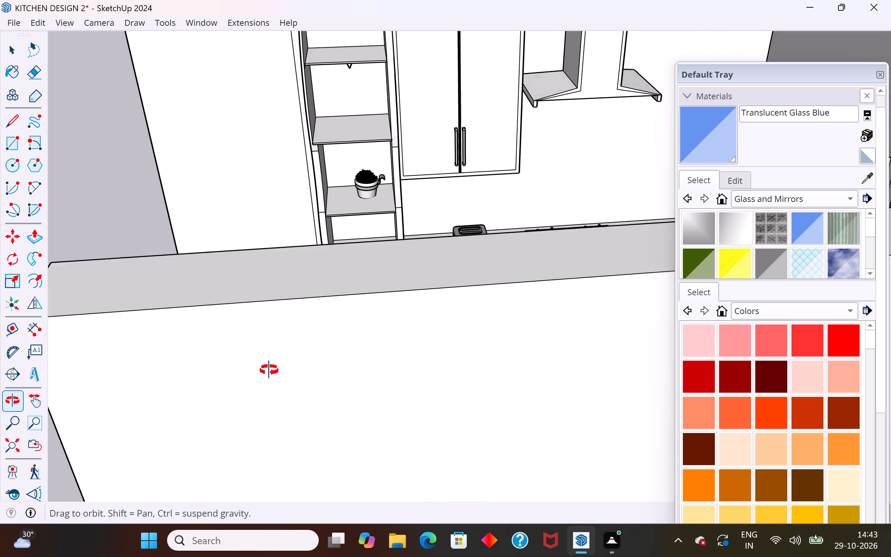
middle_drag(269, 370, 283, 397)
scroll(380, 195, up, 8)
middle_drag(364, 209, 241, 134)
scroll(384, 168, up, 4)
click(366, 179)
scroll(366, 178, up, 3)
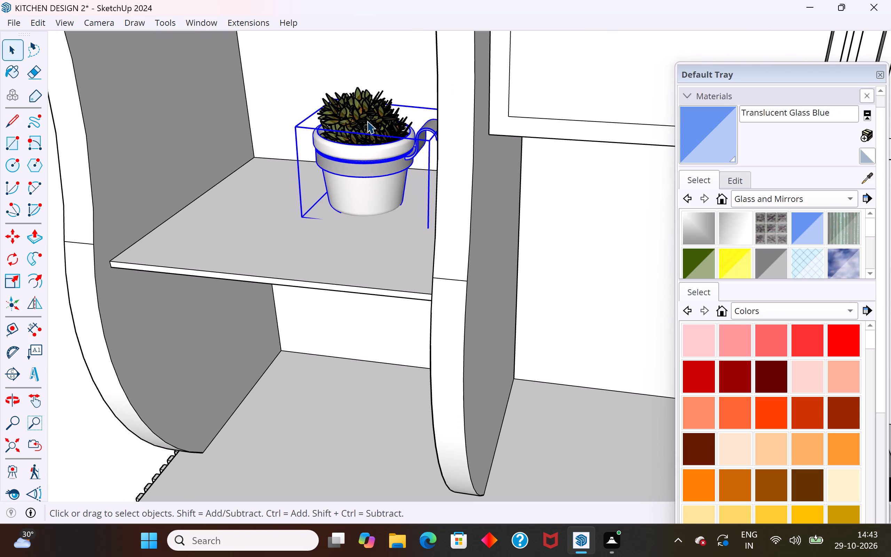
shift+click(367, 121)
middle_drag(373, 196, 376, 159)
scroll(367, 212, up, 1)
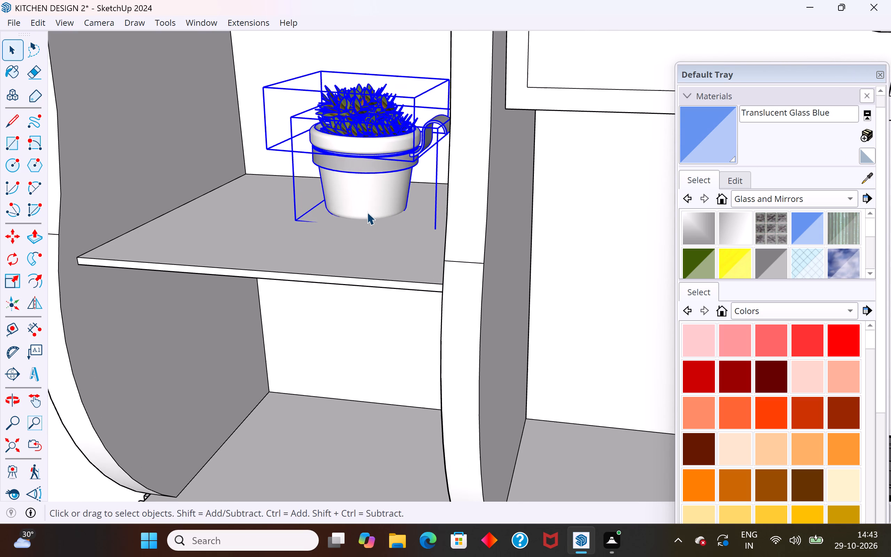
key(m)
middle_drag(377, 237, 458, 219)
scroll(425, 246, up, 2)
click(439, 236)
click(439, 231)
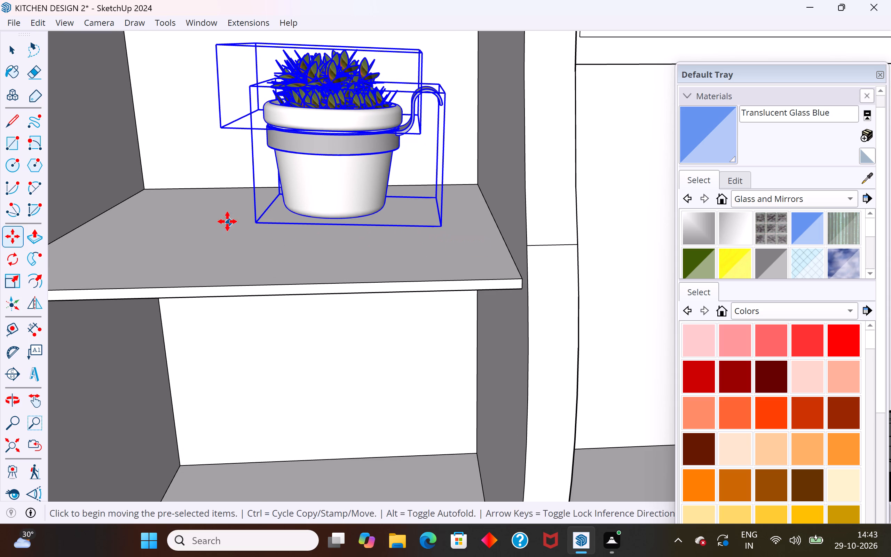
click(250, 224)
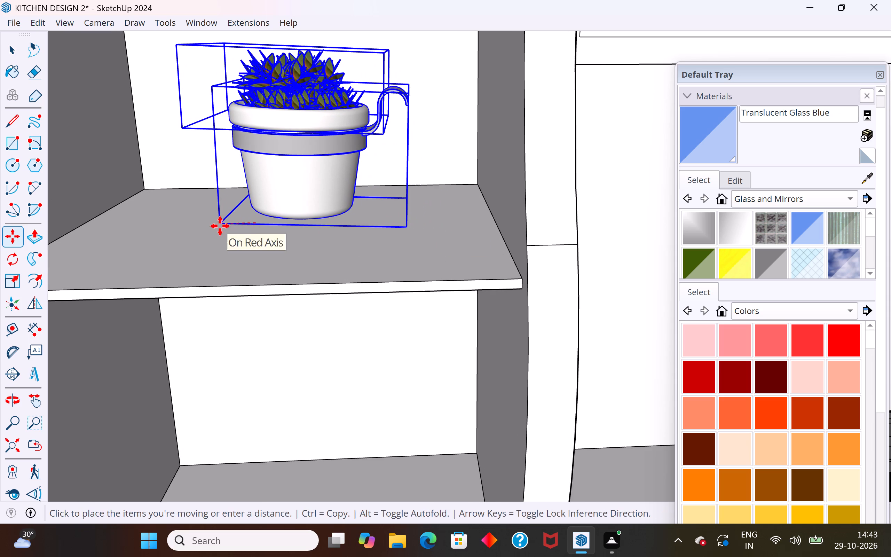
click(220, 226)
Rotate the potted plant slightly about its base corner to level the pot with the lowest shelf.
middle_drag(271, 242, 280, 175)
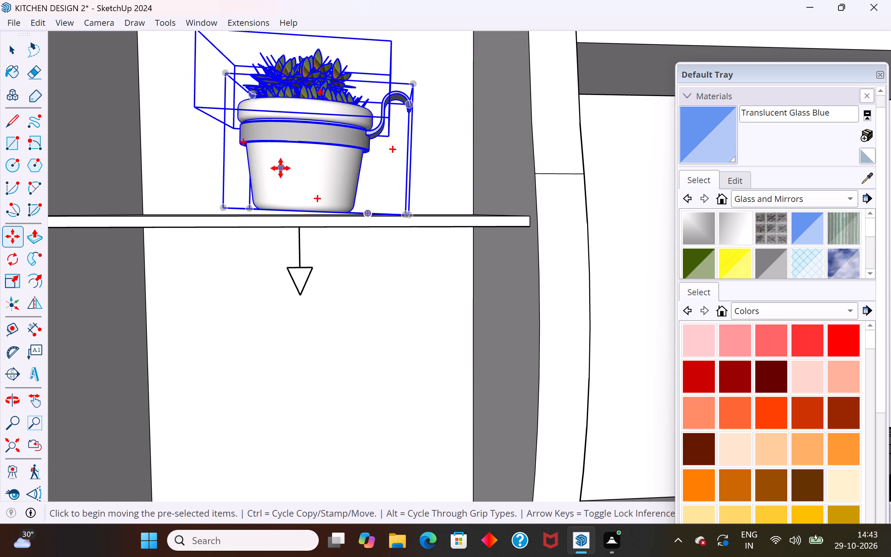
middle_drag(281, 168, 287, 170)
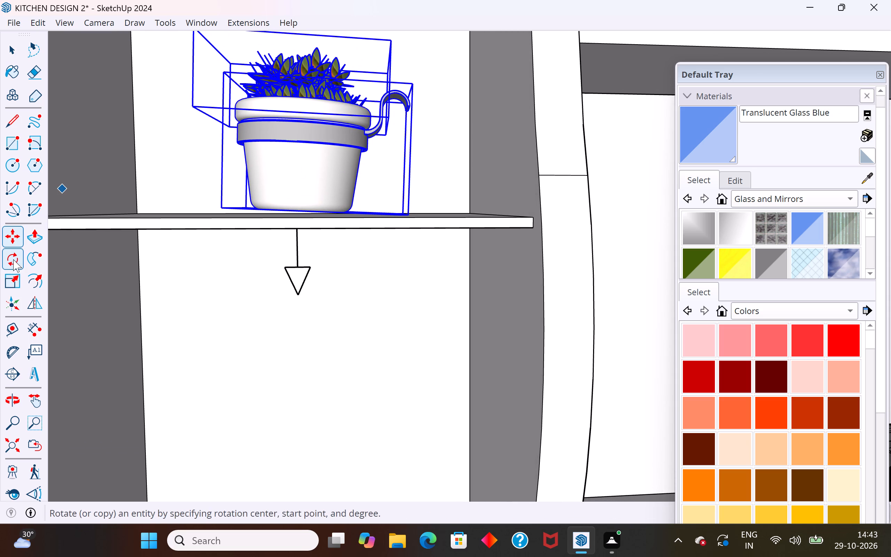
click(13, 259)
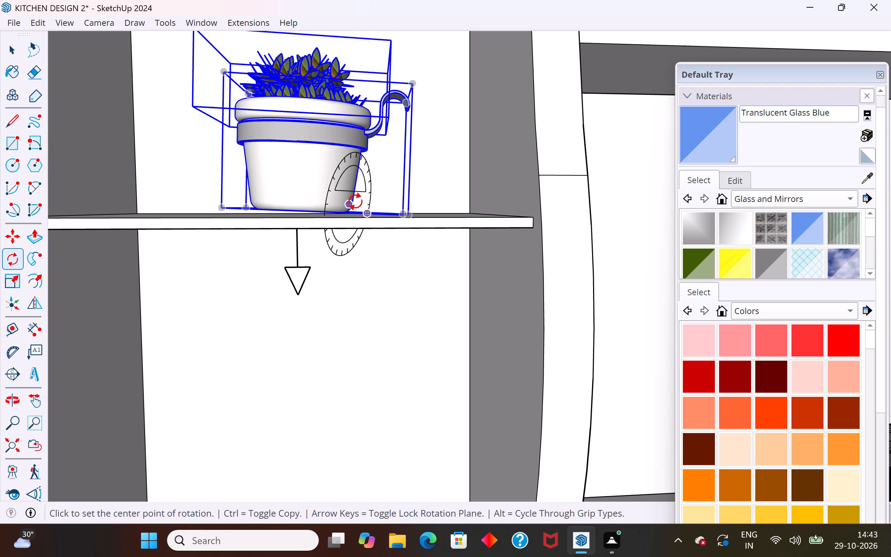
click(407, 210)
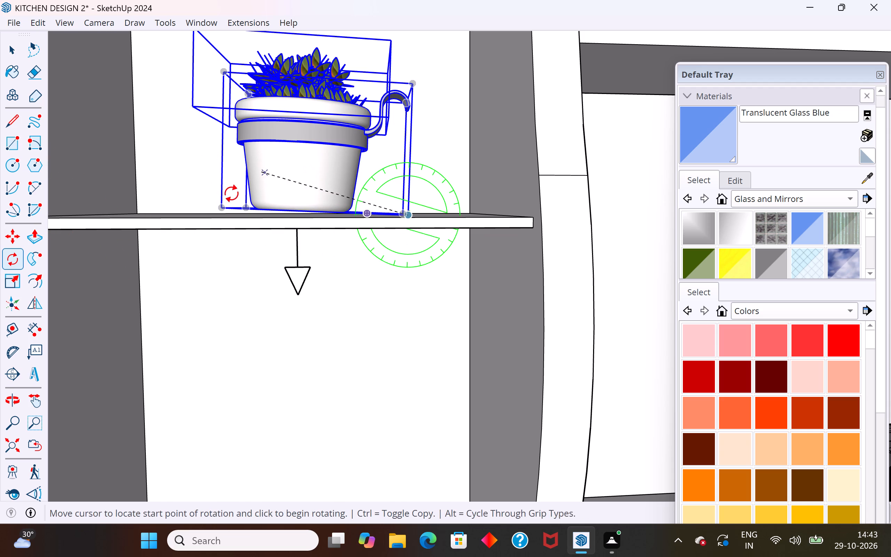
click(218, 203)
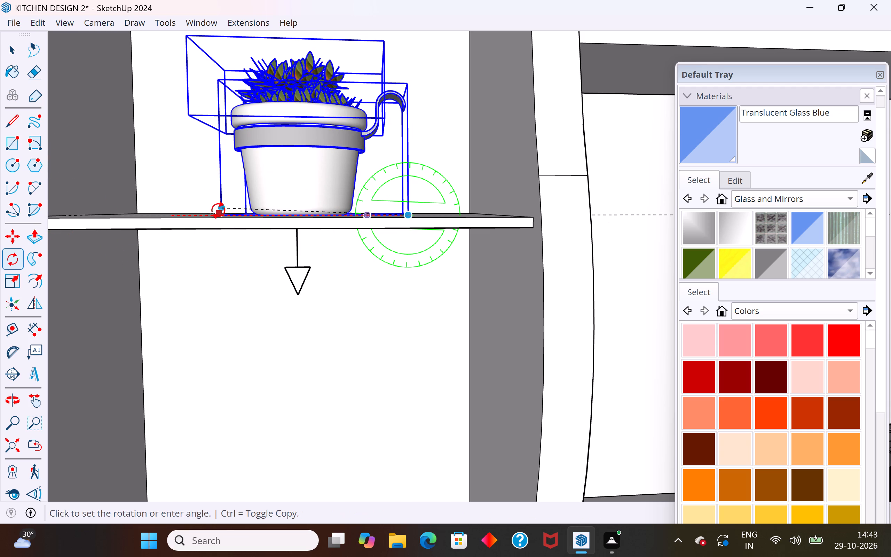
click(218, 210)
click(13, 46)
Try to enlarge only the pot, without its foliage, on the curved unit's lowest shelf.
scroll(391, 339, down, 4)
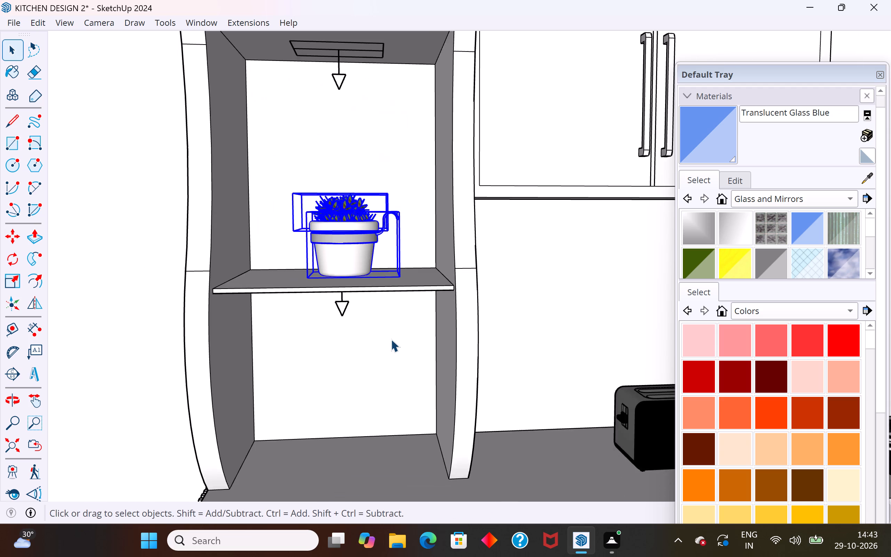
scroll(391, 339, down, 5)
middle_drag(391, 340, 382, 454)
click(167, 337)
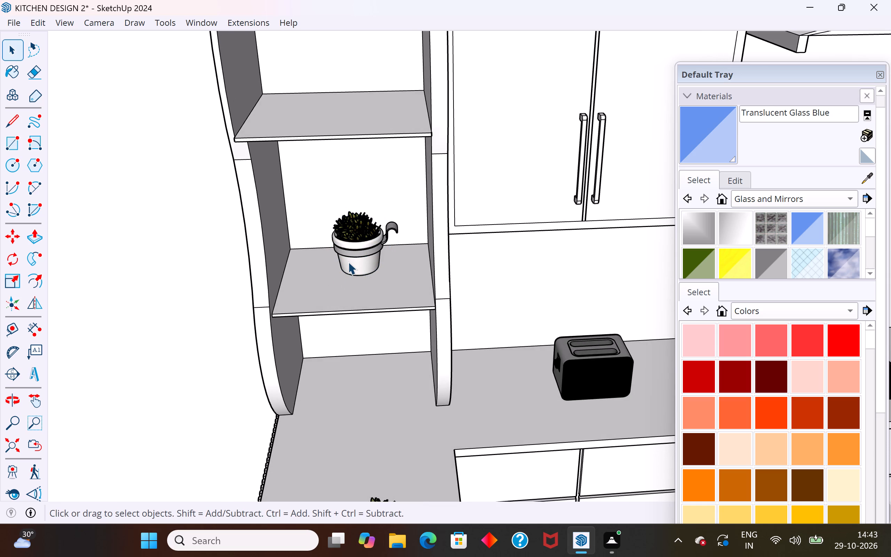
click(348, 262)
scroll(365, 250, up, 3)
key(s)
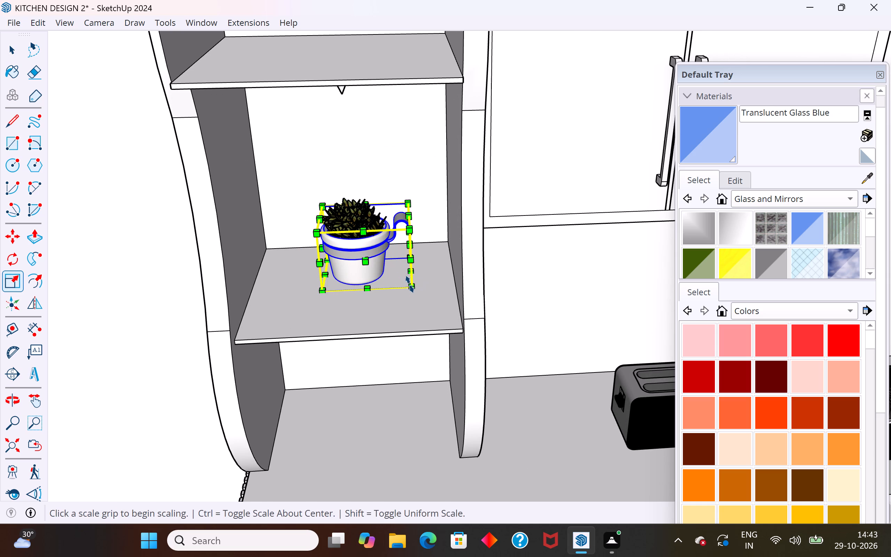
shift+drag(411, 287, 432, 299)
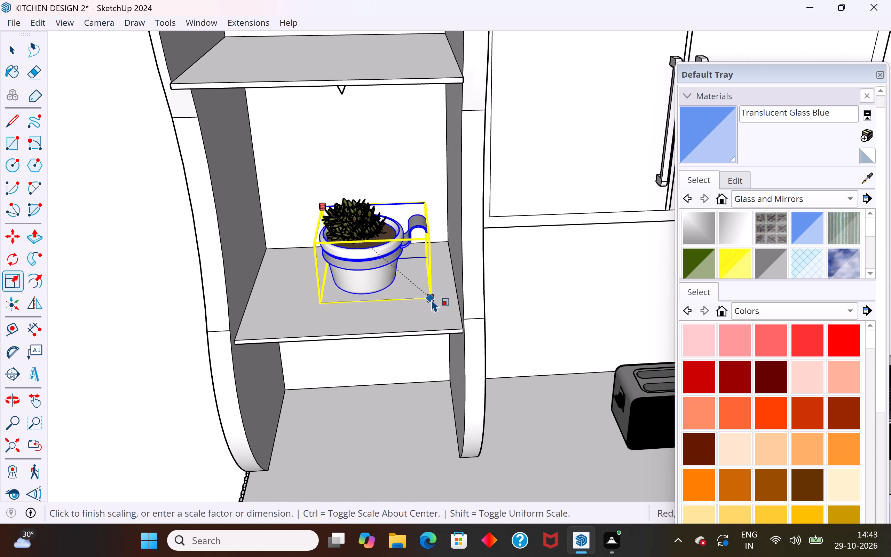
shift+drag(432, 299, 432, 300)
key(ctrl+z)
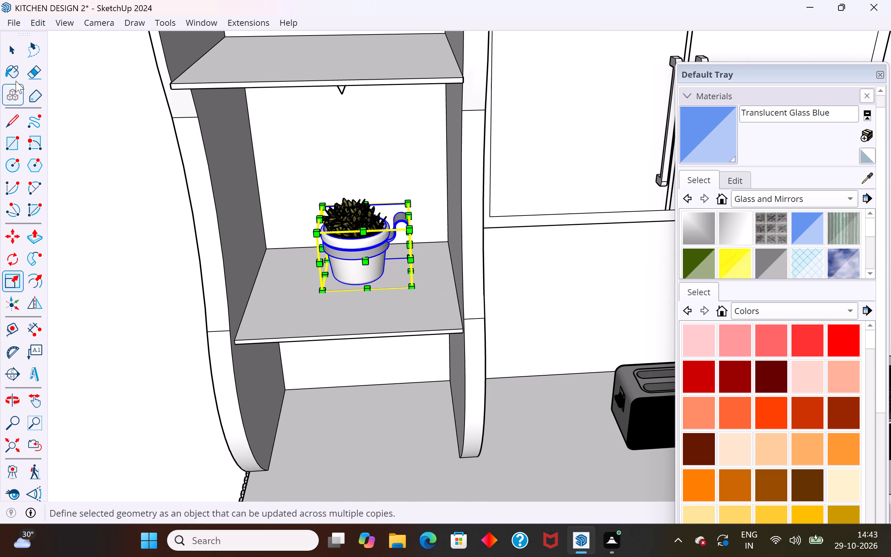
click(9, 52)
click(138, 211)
Scale up the foliage and pot together uniformly on the curved unit's lowest shelf.
click(358, 230)
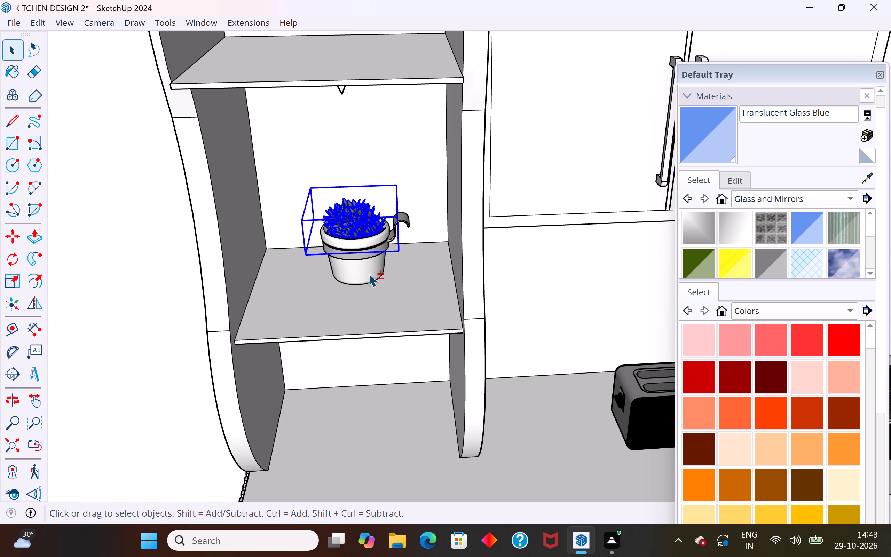
shift+click(363, 269)
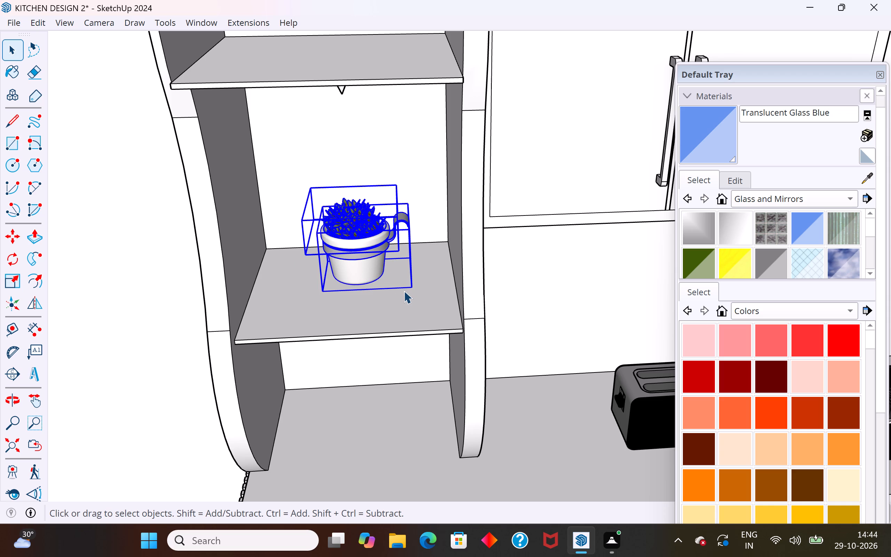
key(s)
drag(410, 288, 415, 289)
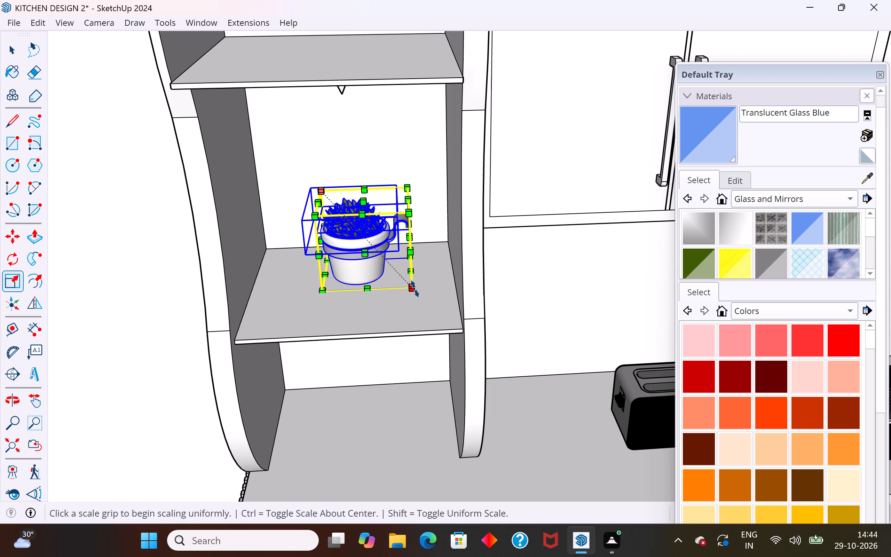
drag(415, 289, 432, 297)
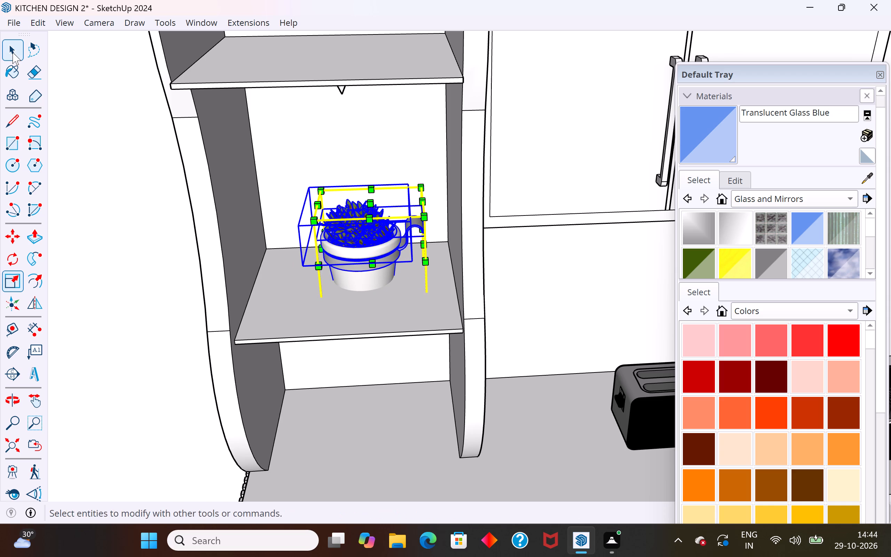
click(13, 52)
click(125, 239)
Raise the enlarged potted plant to rest on the lowest shelf's surface and shift it sideways to centre it.
middle_drag(323, 311, 313, 207)
click(372, 284)
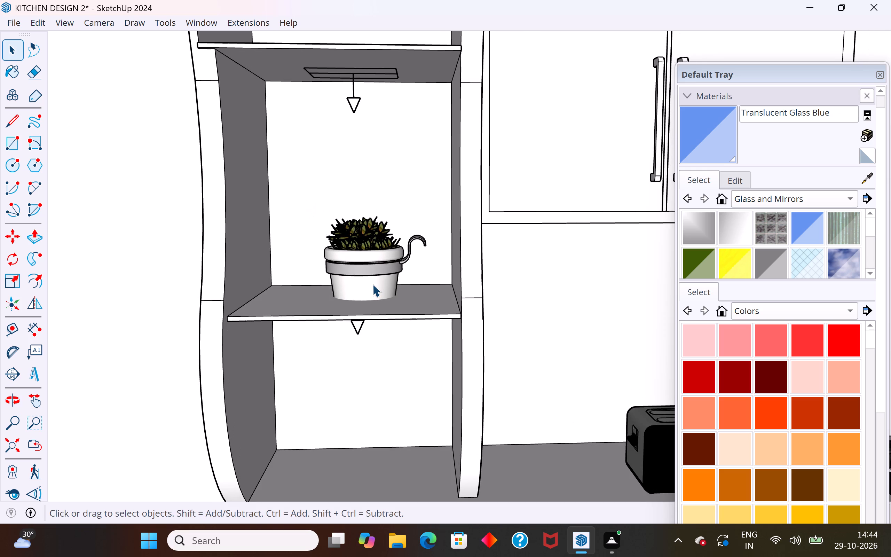
shift+click(375, 231)
key(m)
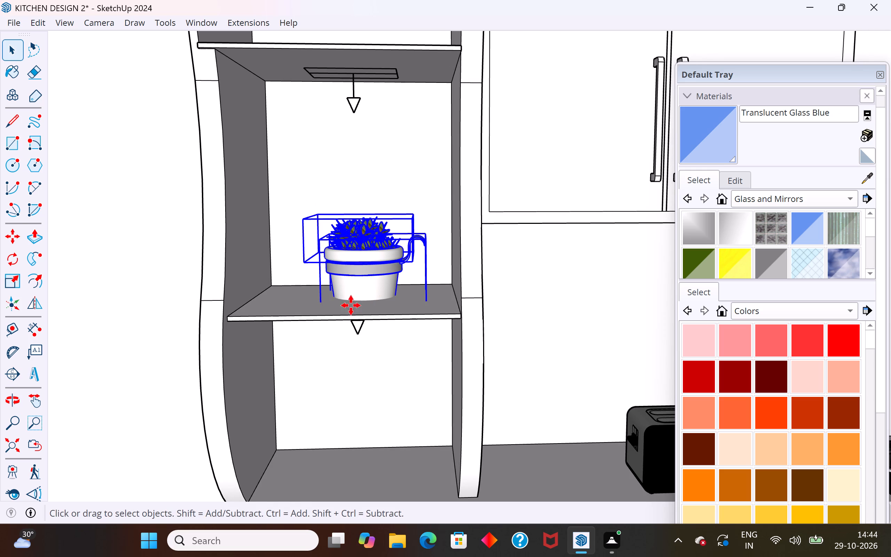
click(320, 319)
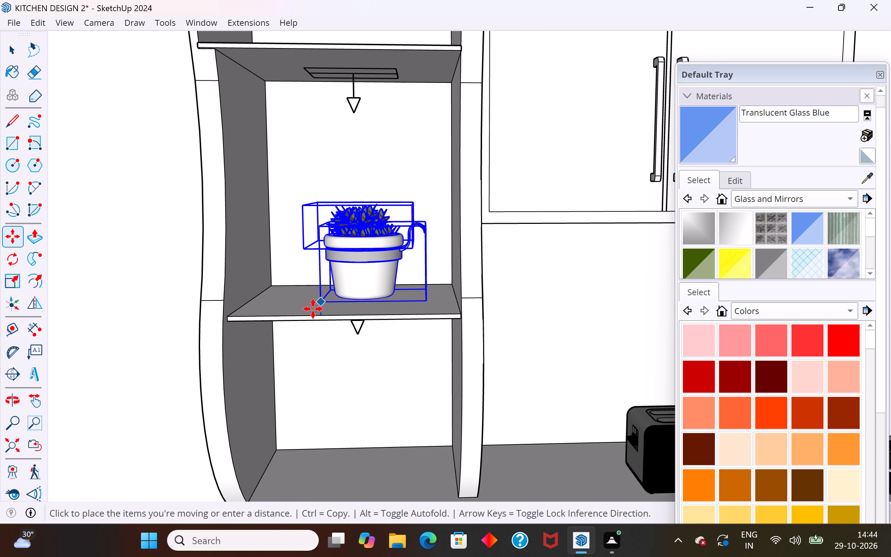
click(313, 309)
middle_drag(333, 310, 338, 413)
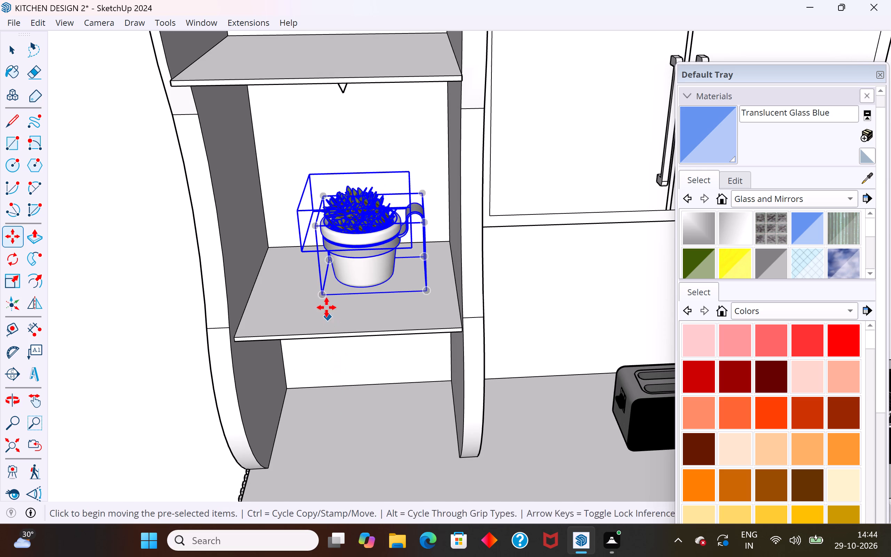
click(324, 299)
click(305, 295)
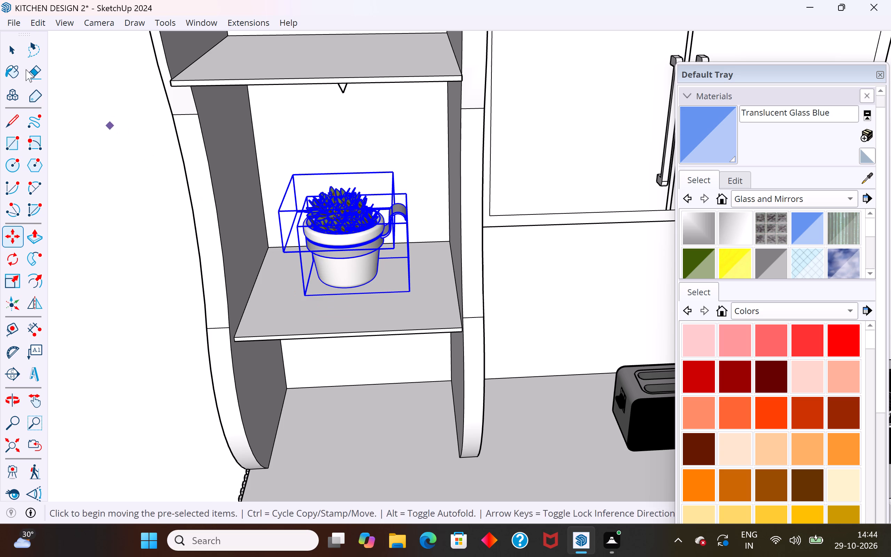
click(7, 46)
click(135, 212)
middle_drag(163, 340, 194, 232)
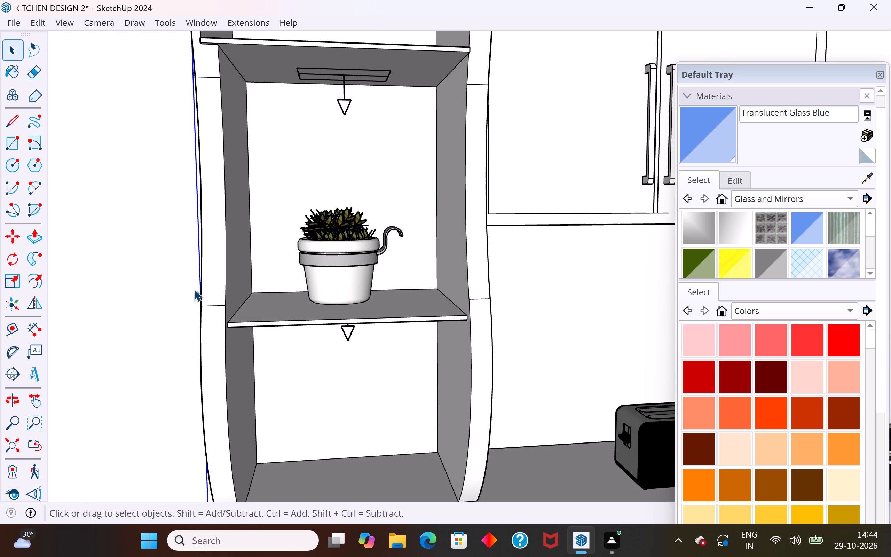
Scale up the pot and its foliage together uniformly on the curved unit's lowest shelf.
middle_drag(201, 297, 131, 371)
scroll(352, 310, down, 8)
middle_drag(355, 307, 374, 389)
scroll(374, 389, up, 1)
scroll(399, 350, down, 4)
scroll(401, 333, up, 4)
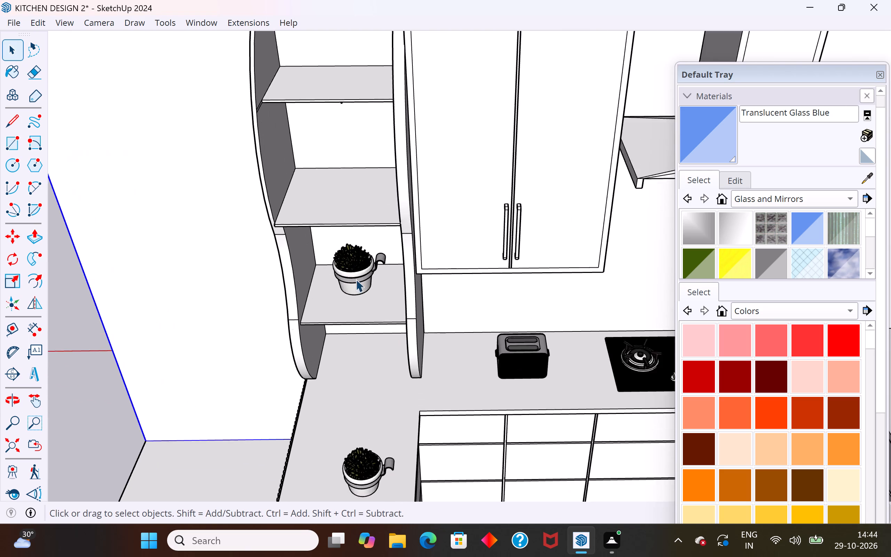
scroll(356, 279, up, 10)
middle_drag(354, 281, 427, 210)
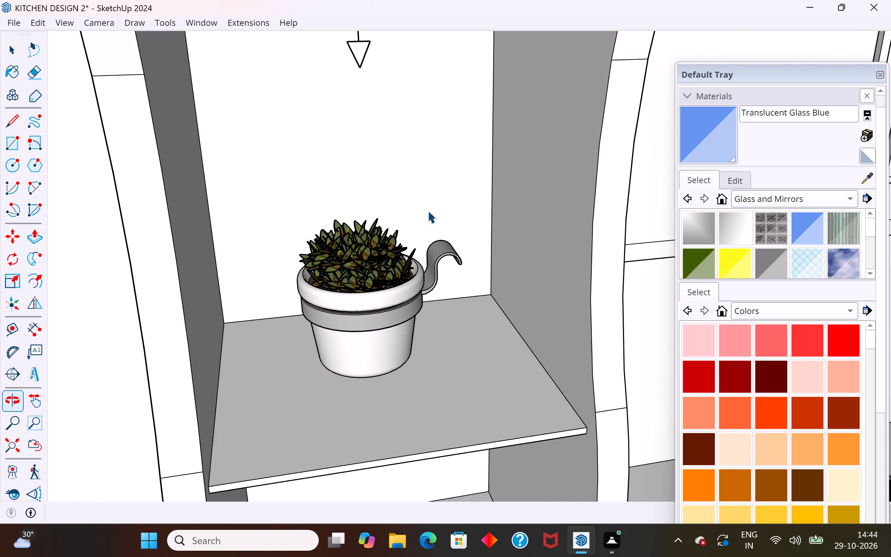
click(378, 332)
shift+click(368, 269)
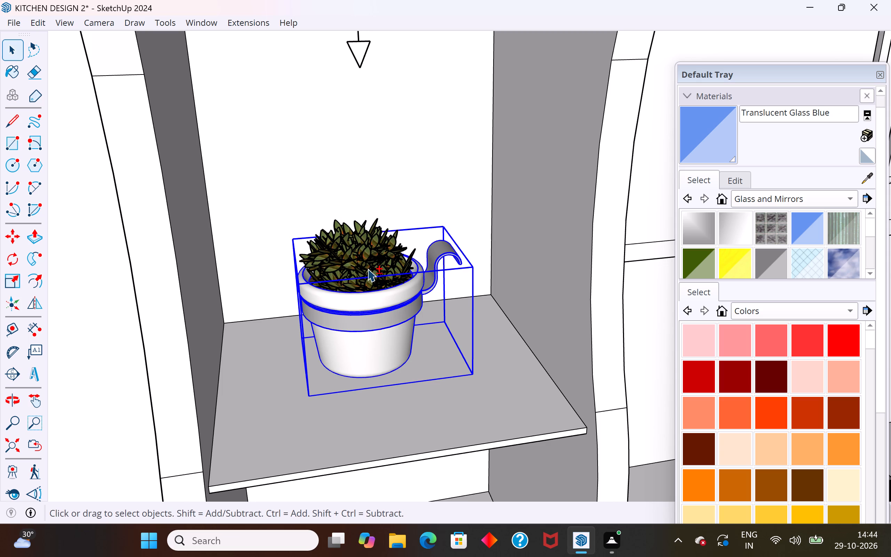
key(s)
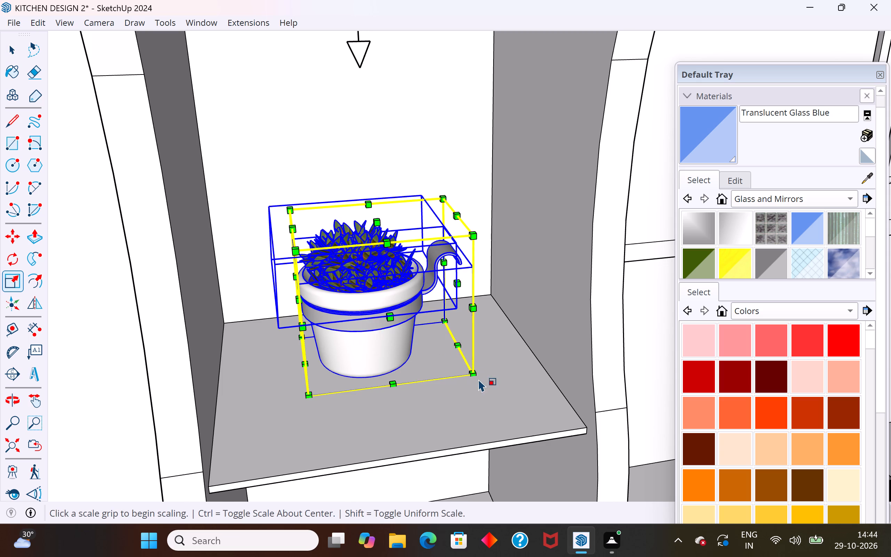
shift+drag(472, 374, 507, 383)
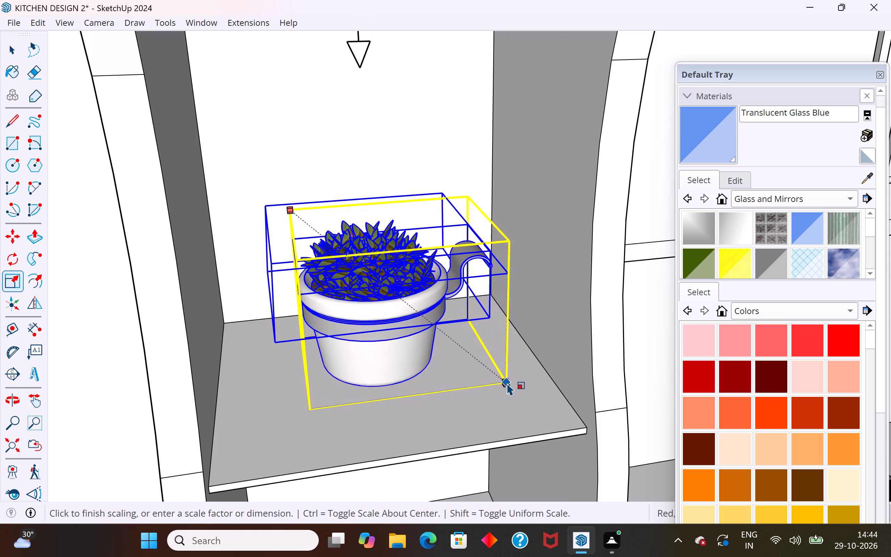
shift+drag(507, 383, 512, 384)
key(ctrl+z)
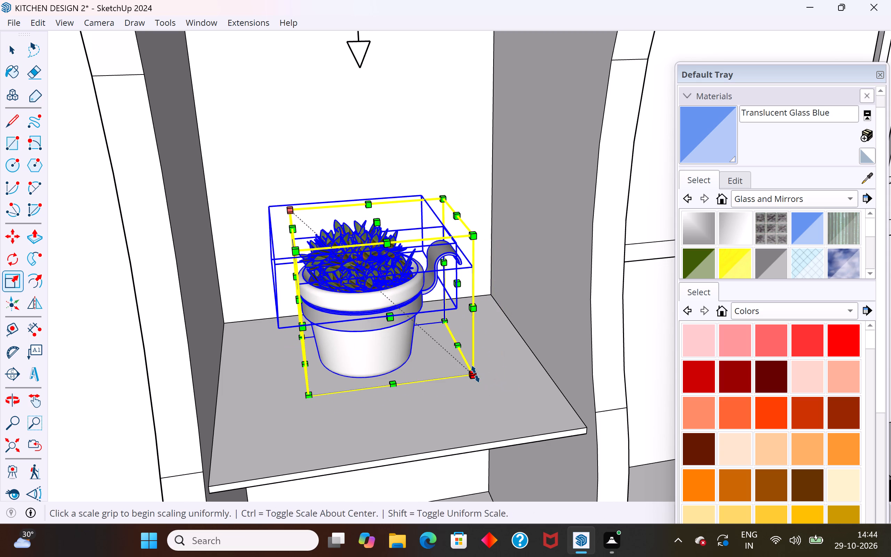
ctrl+drag(474, 374, 504, 383)
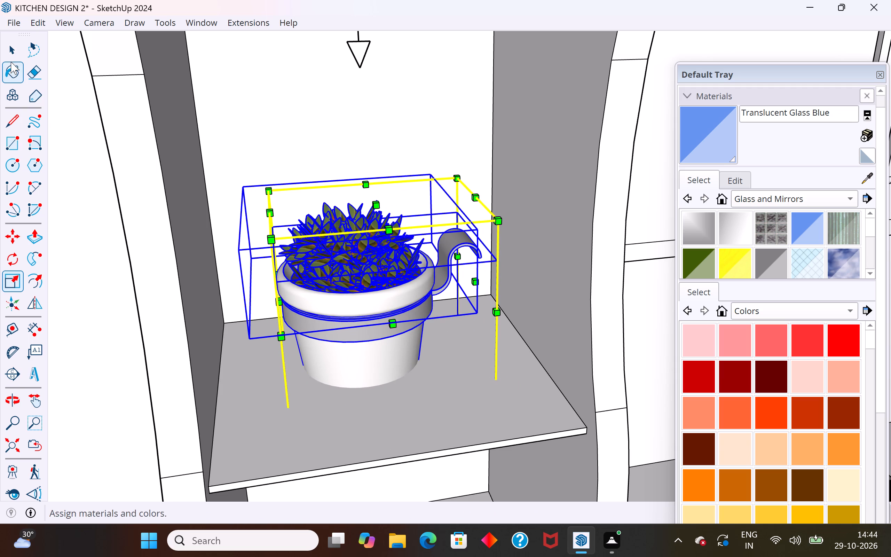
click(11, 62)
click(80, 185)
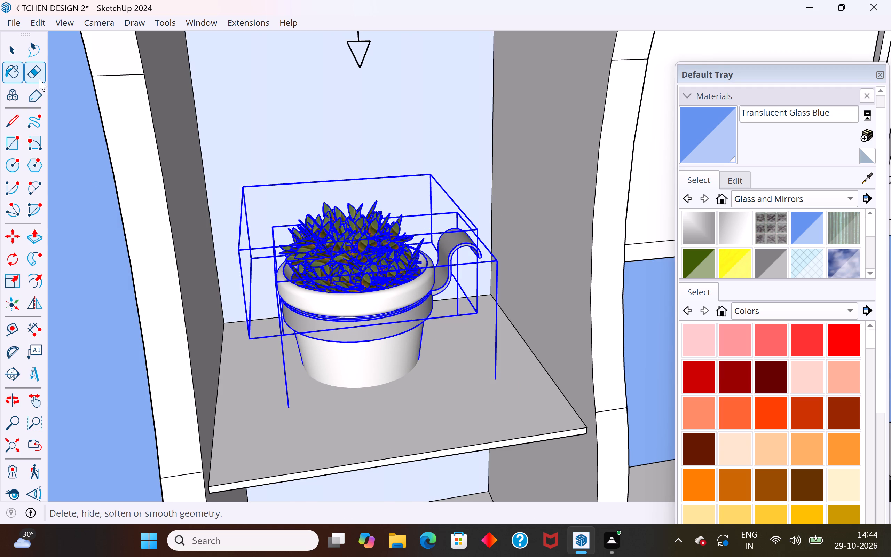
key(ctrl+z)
Raise the enlarged potted plant so its base rests on the curved unit's lowest shelf.
click(12, 43)
scroll(101, 238, down, 12)
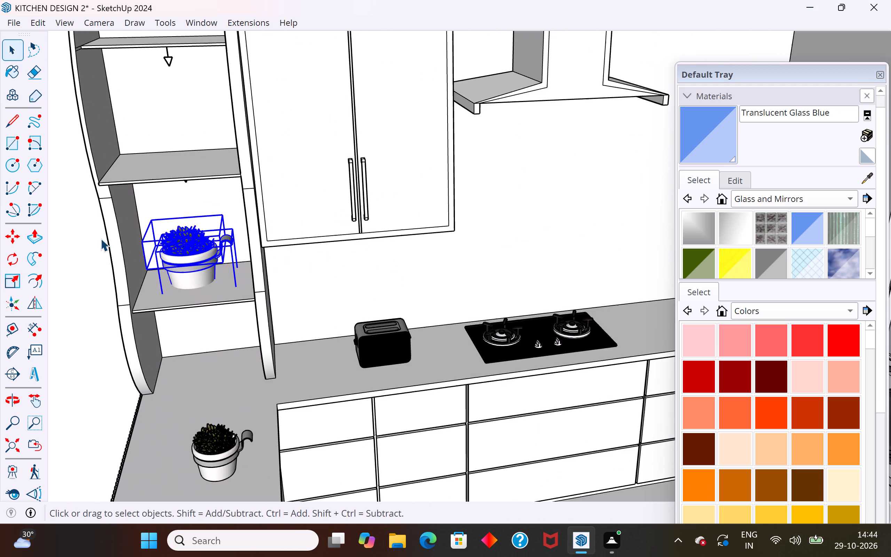
scroll(453, 192, down, 7)
click(8, 455)
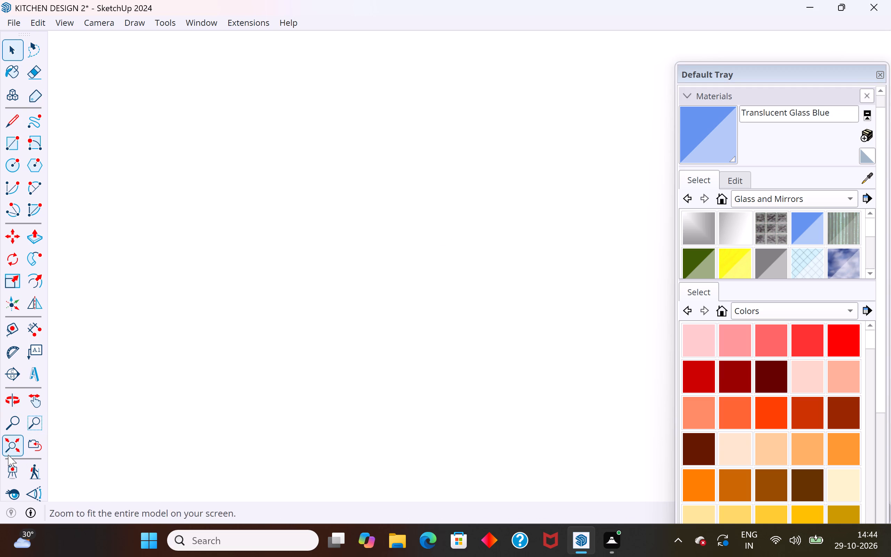
scroll(363, 361, down, 4)
middle_drag(172, 104, 345, 134)
scroll(224, 163, up, 5)
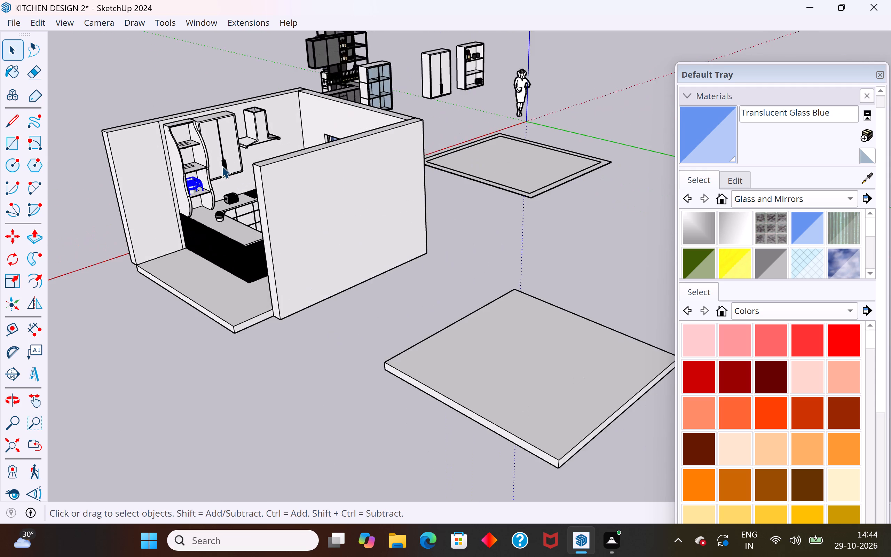
scroll(222, 166, up, 18)
middle_drag(202, 182, 127, 171)
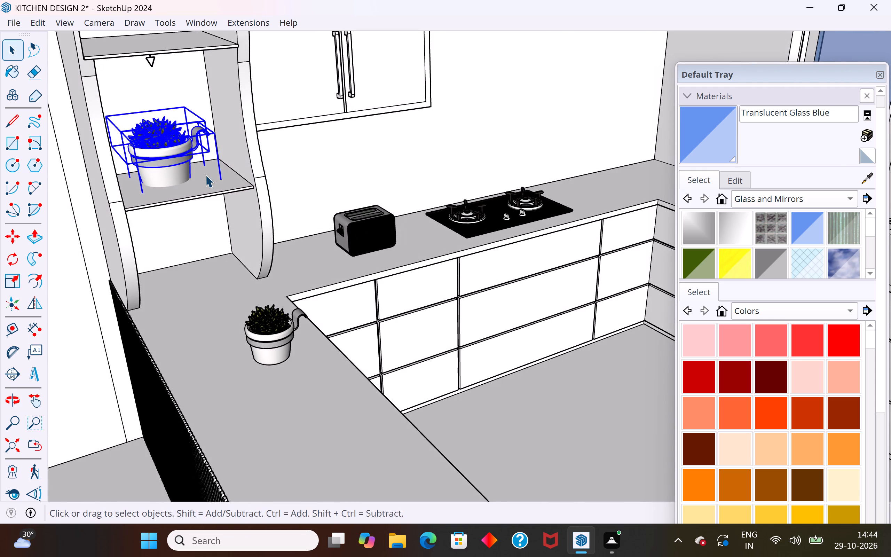
key(m)
scroll(216, 187, up, 4)
click(226, 182)
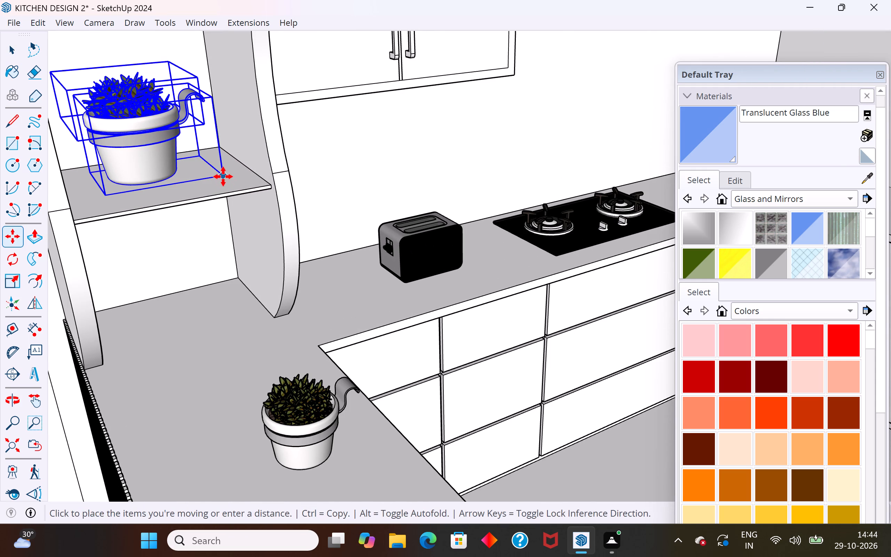
click(223, 176)
Copy the enlarged potted plant straight up onto the next shelf of the curved unit.
scroll(231, 267, down, 4)
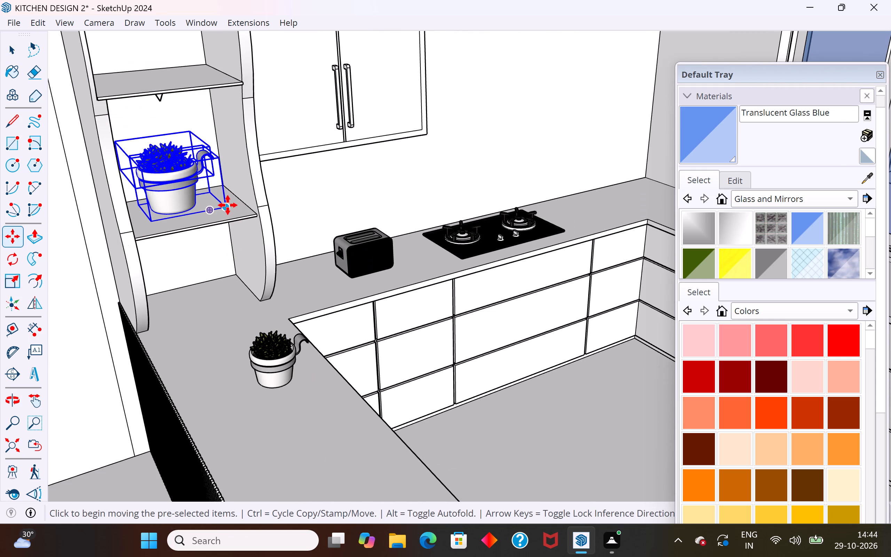
click(228, 205)
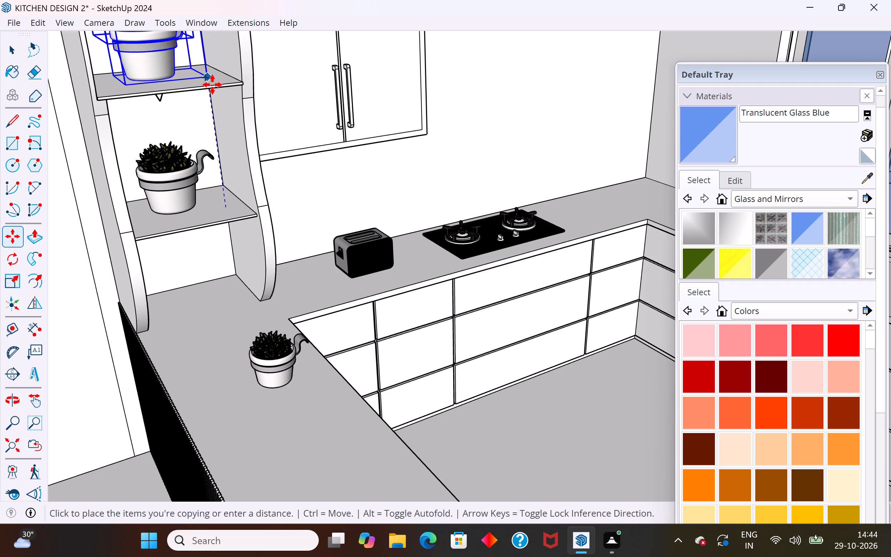
click(212, 84)
click(9, 52)
scroll(408, 336, down, 3)
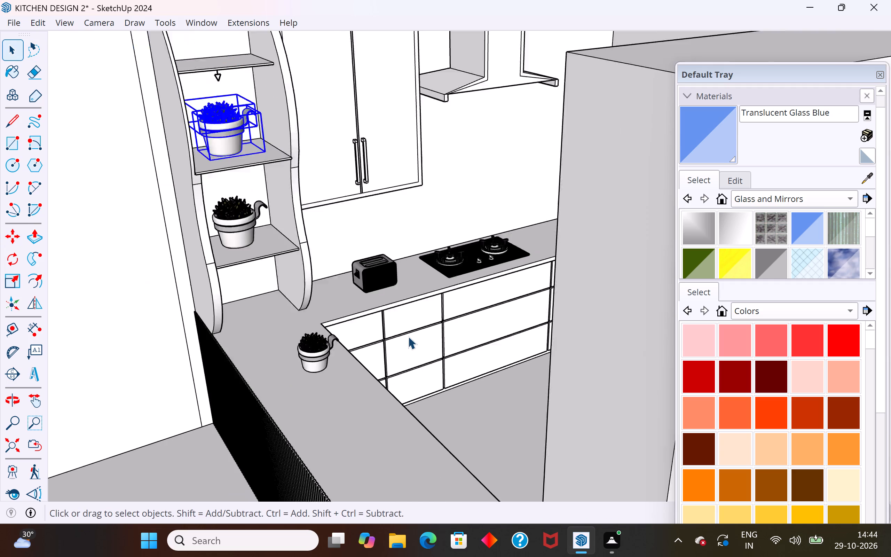
scroll(408, 336, down, 9)
middle_drag(413, 346, 444, 379)
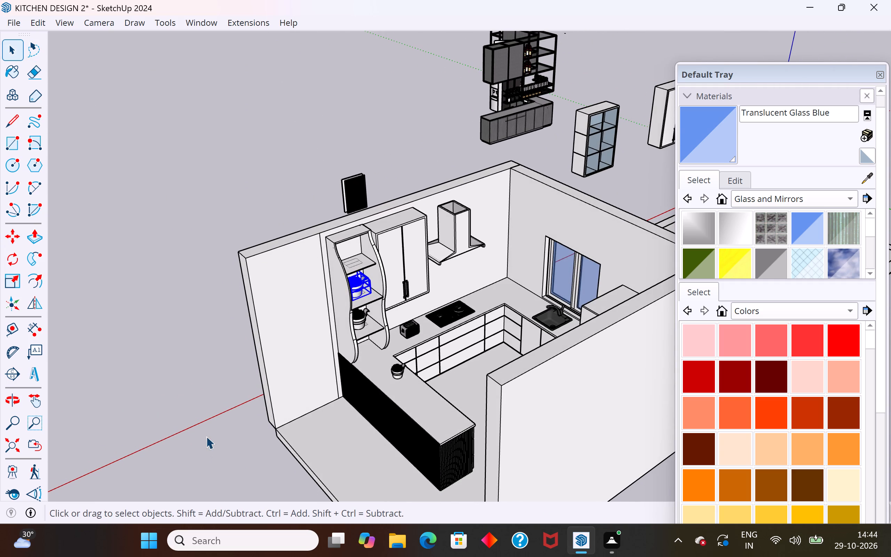
click(206, 436)
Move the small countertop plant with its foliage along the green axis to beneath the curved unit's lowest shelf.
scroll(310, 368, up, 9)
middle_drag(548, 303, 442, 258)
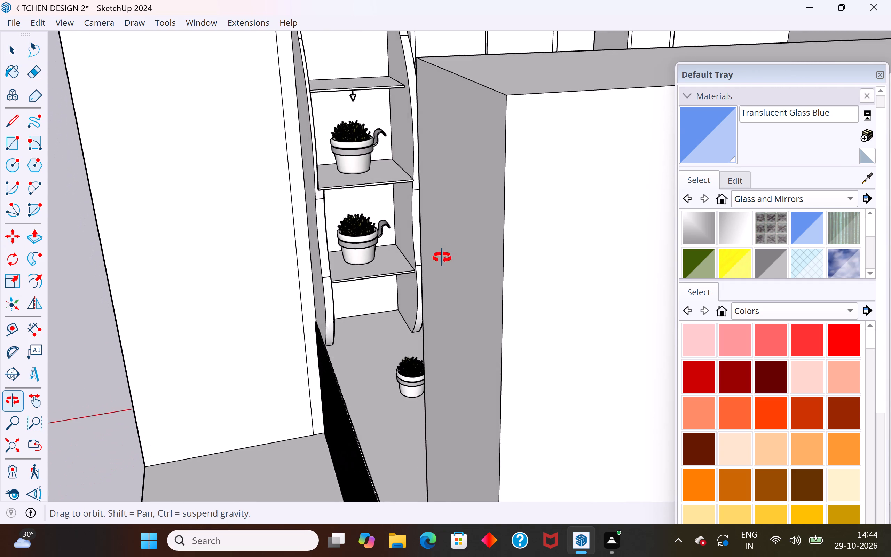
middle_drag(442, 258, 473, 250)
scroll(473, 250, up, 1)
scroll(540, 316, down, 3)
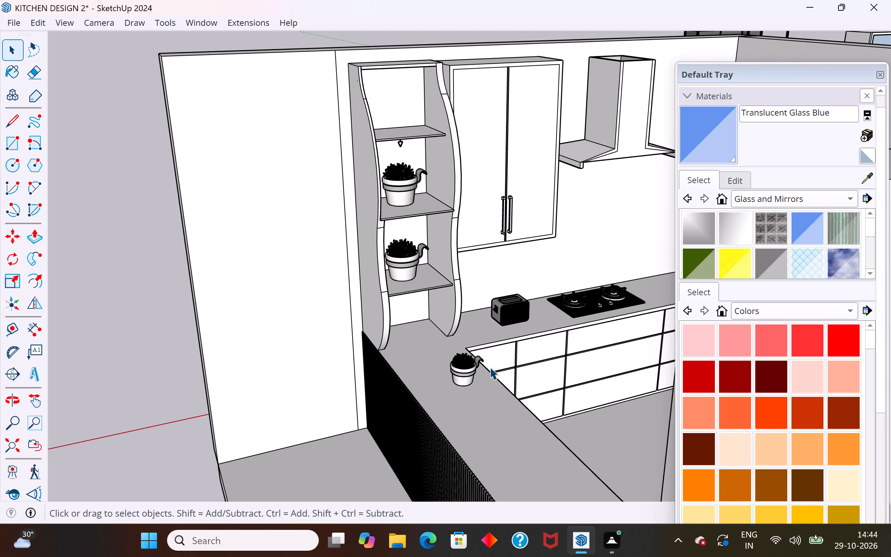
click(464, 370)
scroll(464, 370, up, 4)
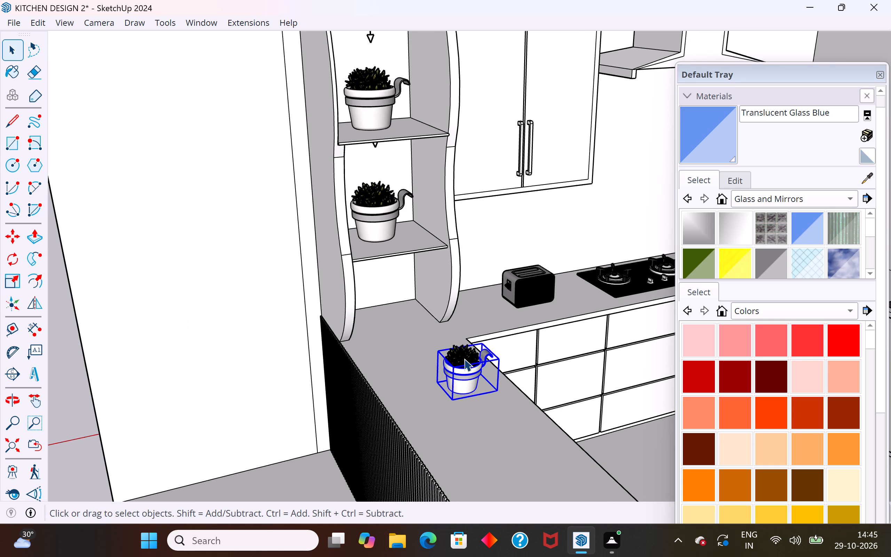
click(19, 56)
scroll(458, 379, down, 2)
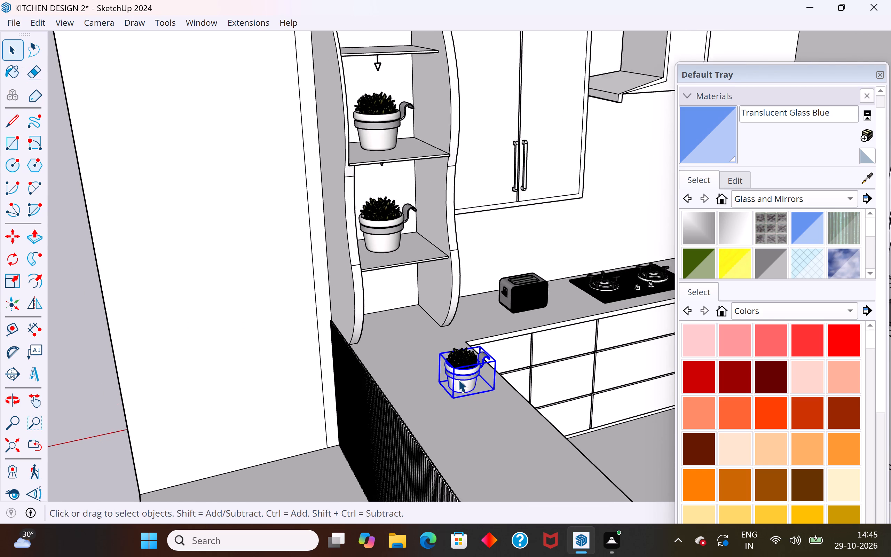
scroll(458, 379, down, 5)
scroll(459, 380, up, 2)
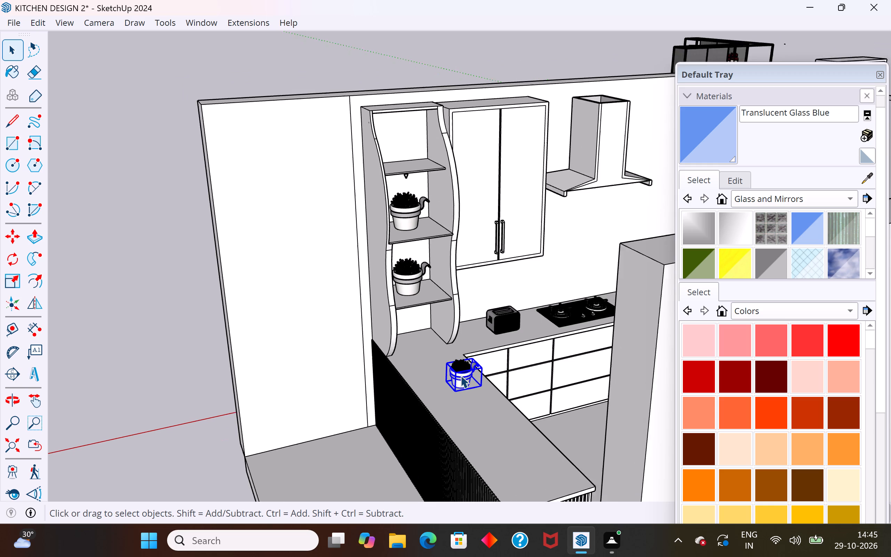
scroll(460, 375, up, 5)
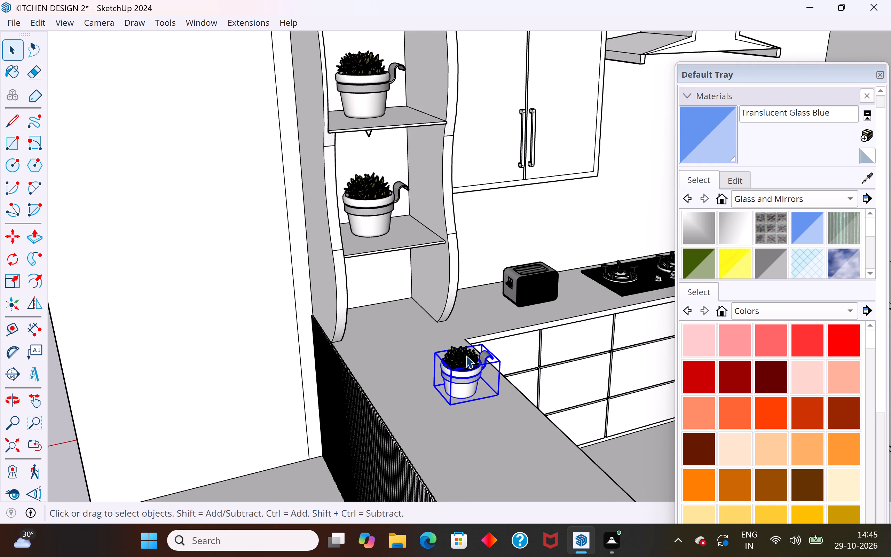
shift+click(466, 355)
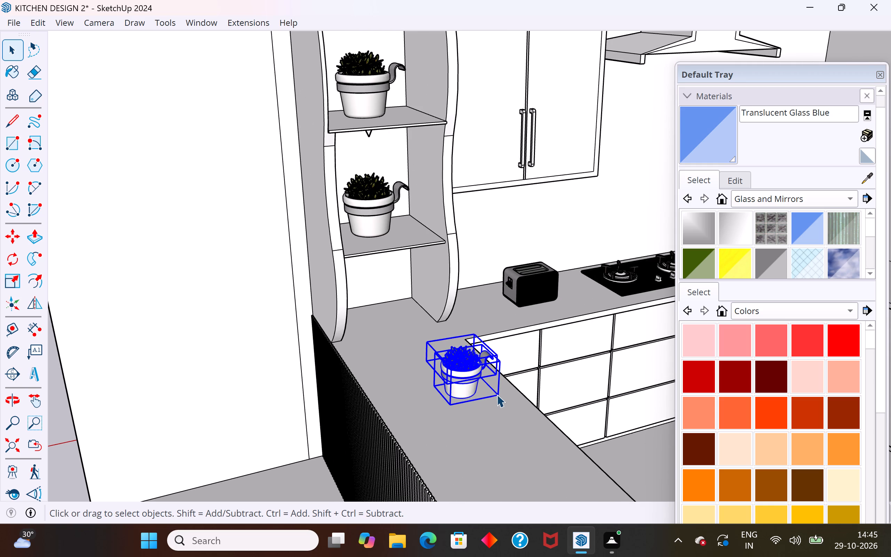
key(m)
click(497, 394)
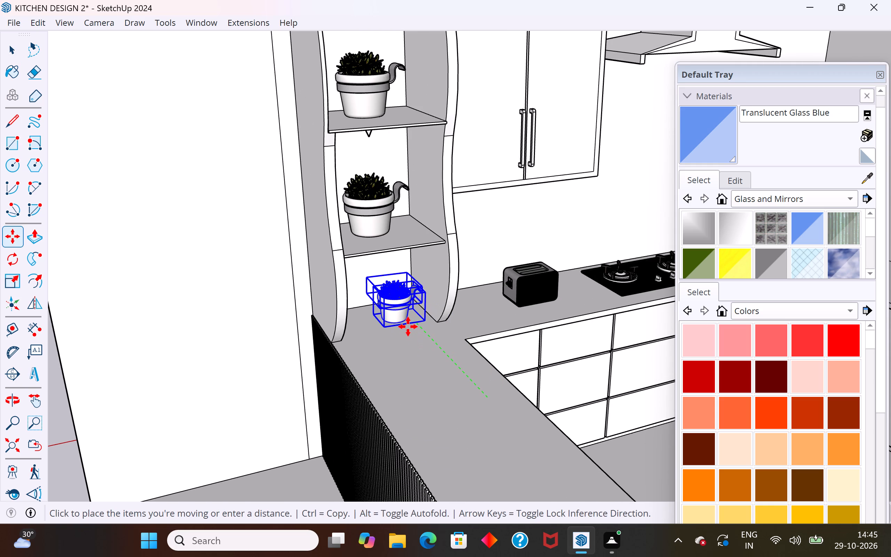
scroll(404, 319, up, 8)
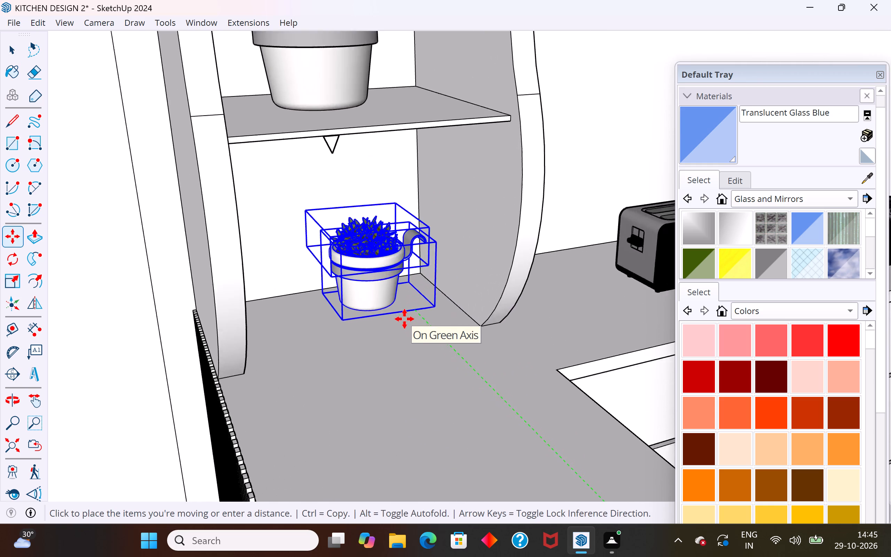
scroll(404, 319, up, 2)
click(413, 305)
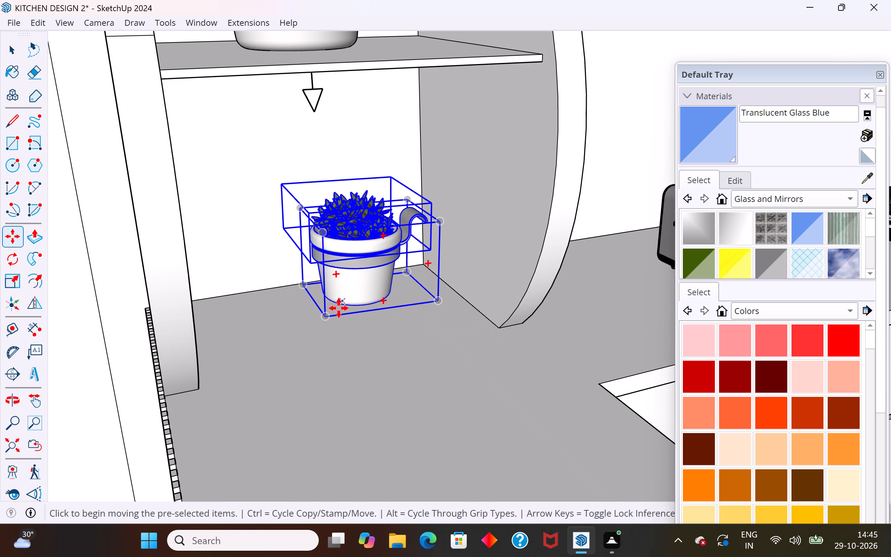
Delete the small potted plant and its foliage from the countertop beneath the curved shelves.
key(Delete)
scroll(412, 433, down, 11)
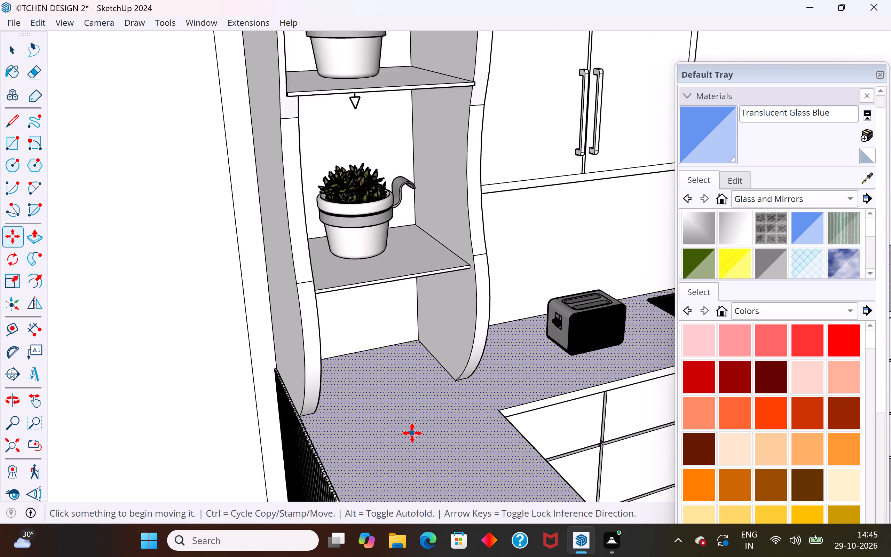
scroll(412, 433, down, 1)
click(16, 47)
click(148, 302)
Move the white coffee maker from the dark kitchen's countertop onto the main kitchen's corner countertop, near the curved shelves.
scroll(171, 317, down, 3)
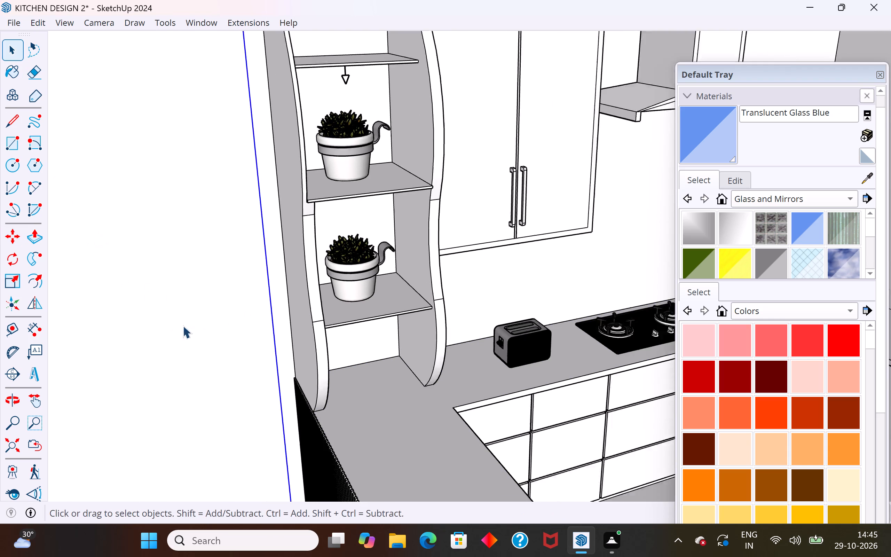
scroll(183, 325, down, 4)
middle_drag(207, 307, 283, 367)
scroll(207, 331, down, 7)
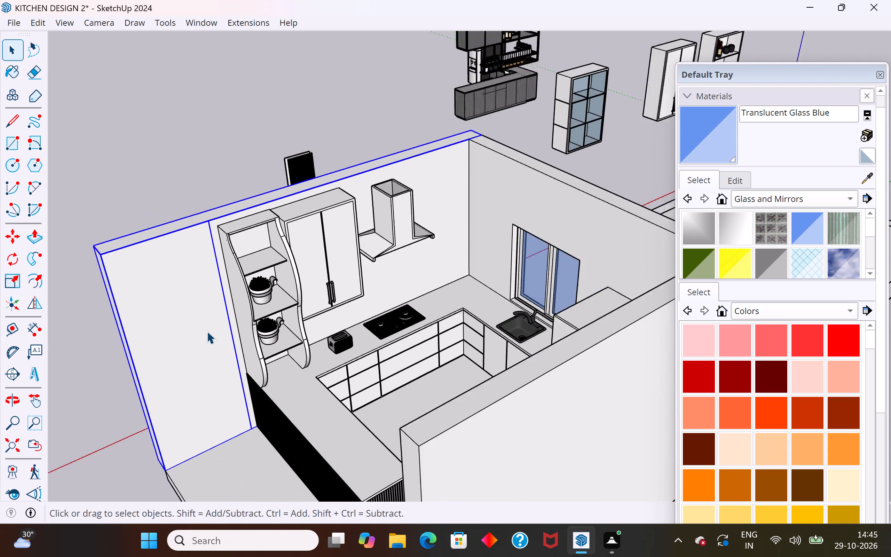
scroll(207, 331, down, 2)
middle_drag(310, 340, 425, 297)
scroll(462, 223, up, 3)
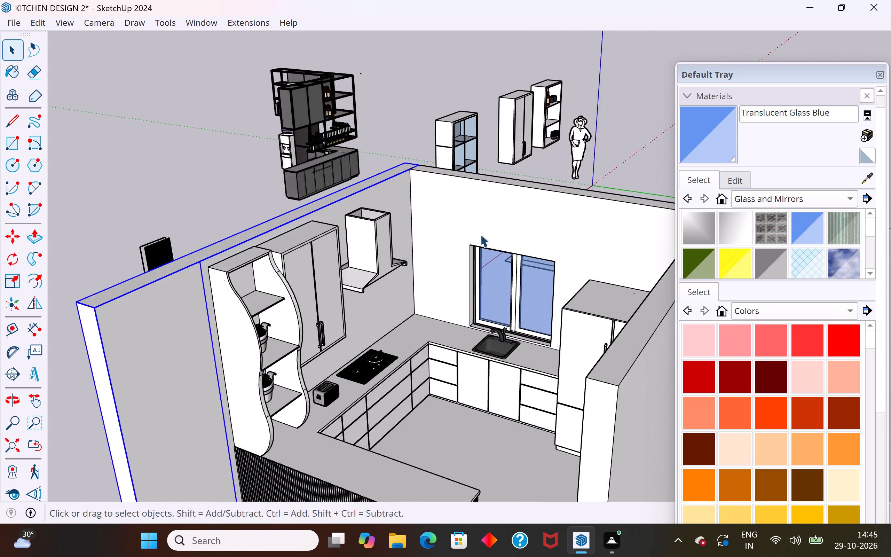
scroll(500, 257, up, 1)
middle_drag(507, 262, 298, 372)
scroll(311, 359, down, 2)
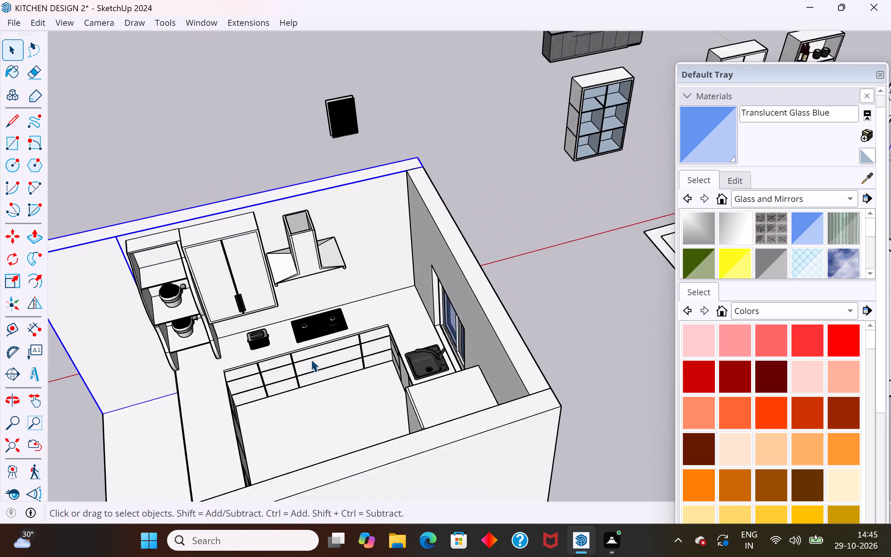
scroll(311, 359, down, 9)
middle_drag(359, 224, 737, 191)
scroll(259, 300, up, 13)
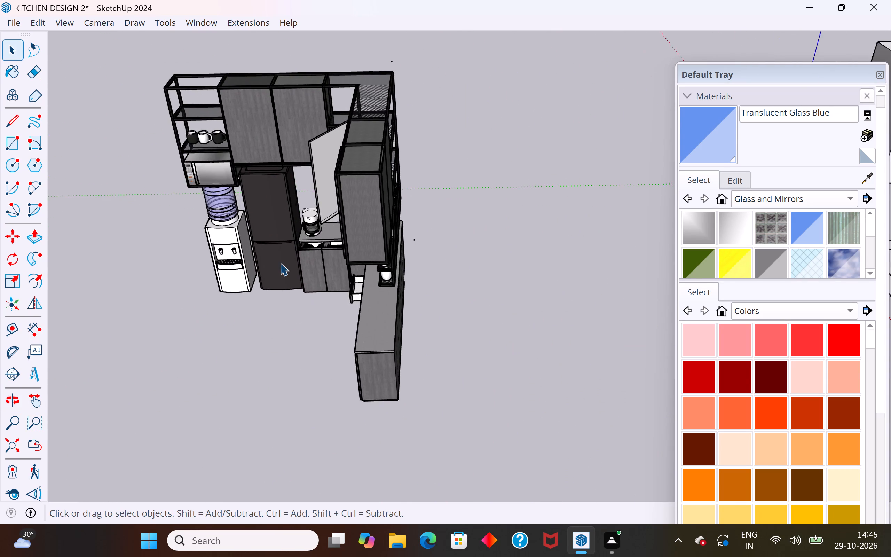
middle_drag(280, 263, 482, 188)
scroll(292, 266, up, 17)
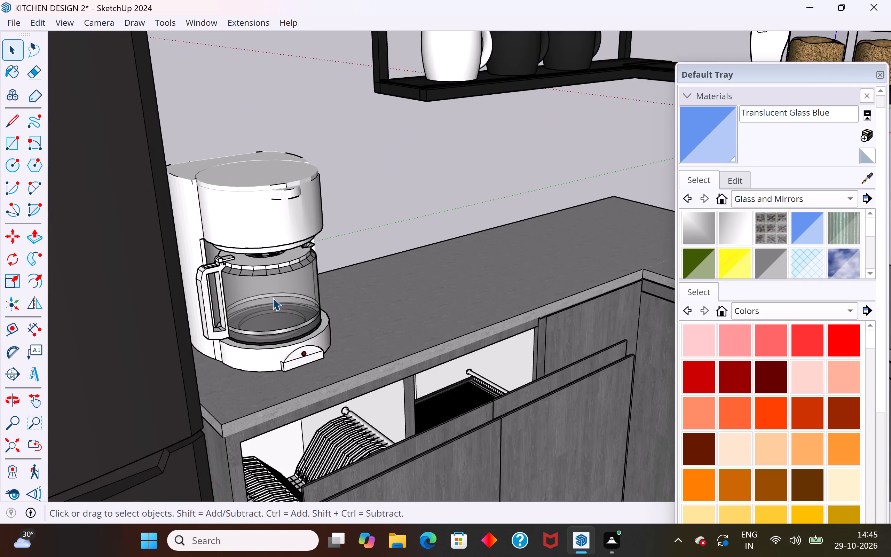
scroll(273, 298, up, 6)
middle_drag(273, 298, 209, 265)
click(284, 331)
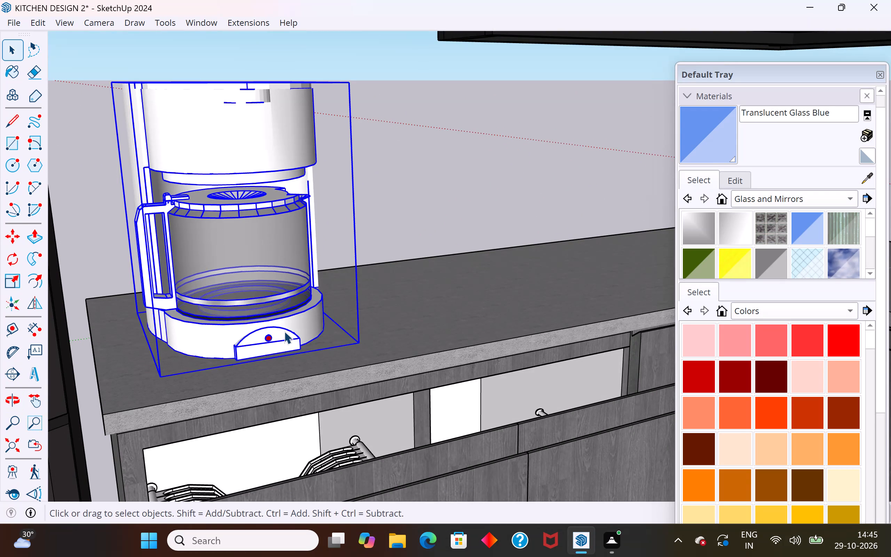
key(m)
click(160, 381)
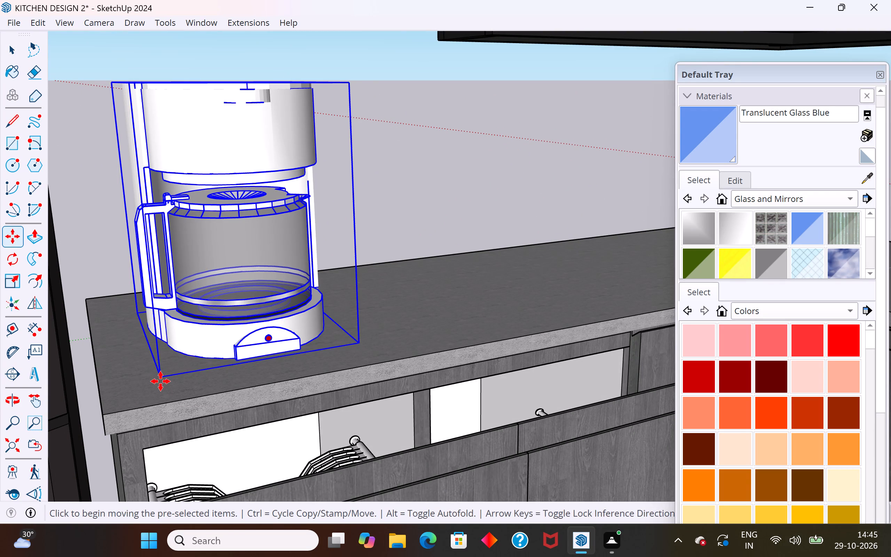
scroll(226, 321, down, 20)
scroll(226, 321, down, 6)
middle_drag(248, 345, 101, 409)
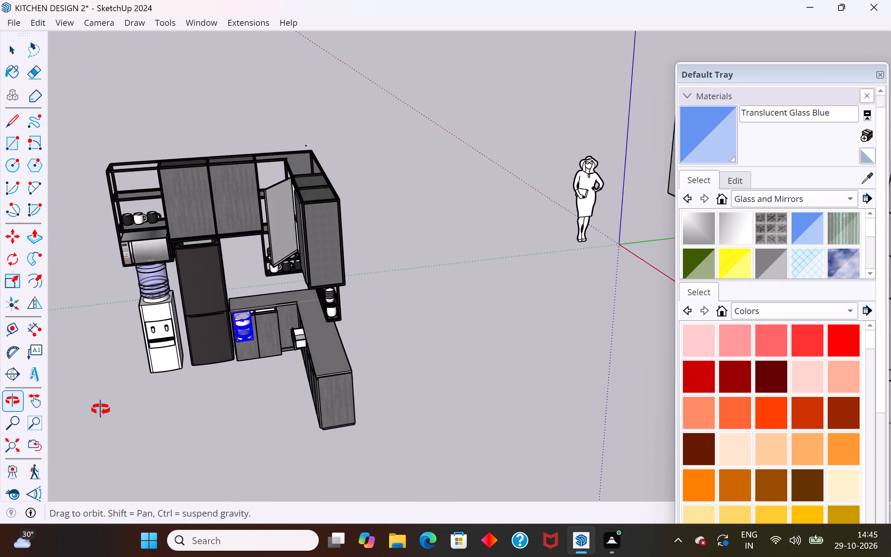
middle_drag(101, 409, 12, 429)
scroll(400, 312, down, 12)
middle_drag(511, 359, 122, 297)
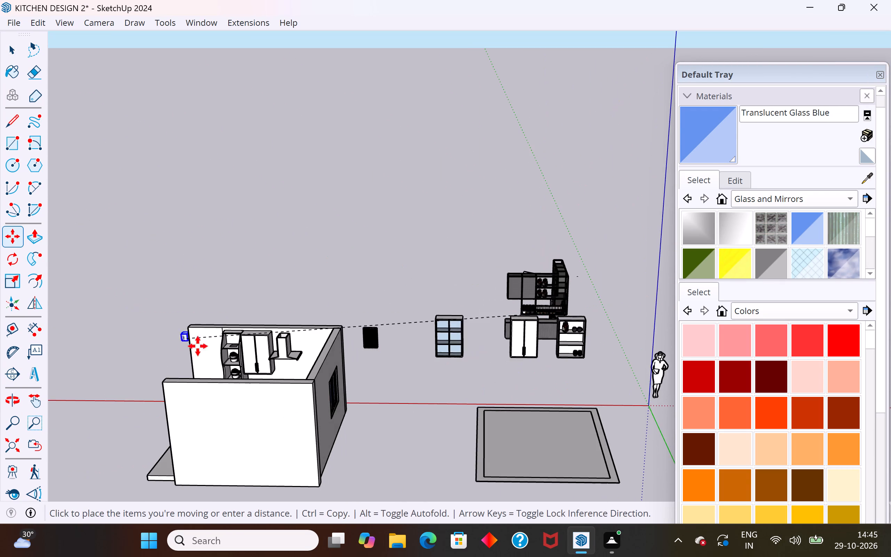
scroll(281, 373, up, 12)
middle_drag(273, 359, 303, 438)
scroll(346, 319, down, 5)
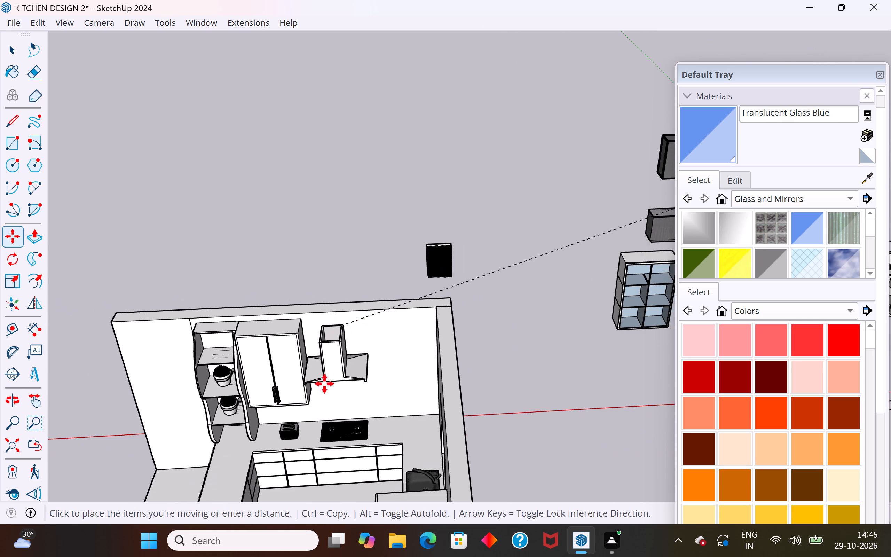
scroll(277, 447, up, 9)
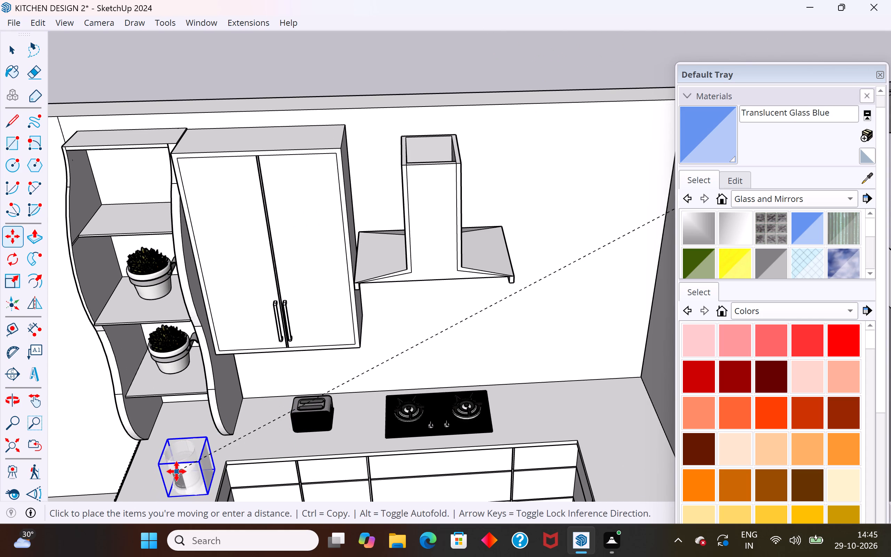
click(171, 473)
Rotate the coffee maker about half a turn around its base corner on the countertop.
scroll(437, 258, down, 4)
scroll(280, 427, up, 2)
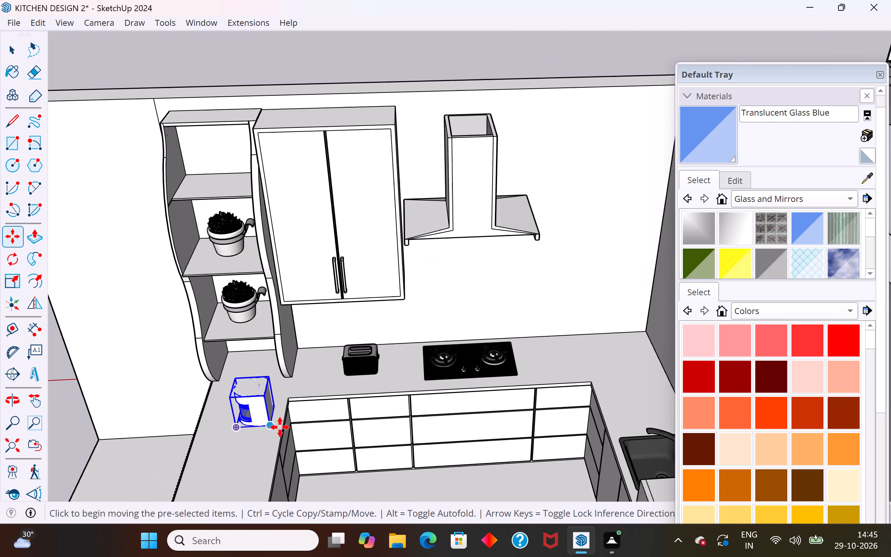
scroll(280, 427, up, 9)
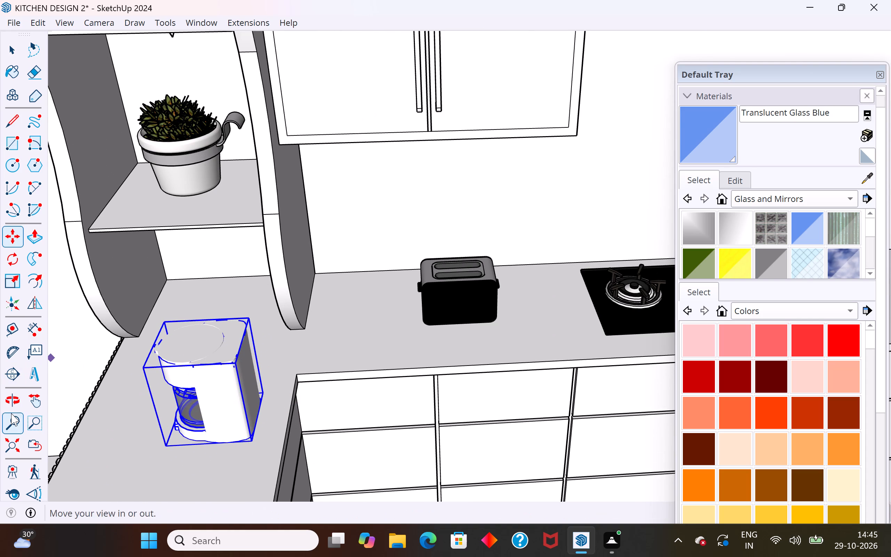
click(18, 265)
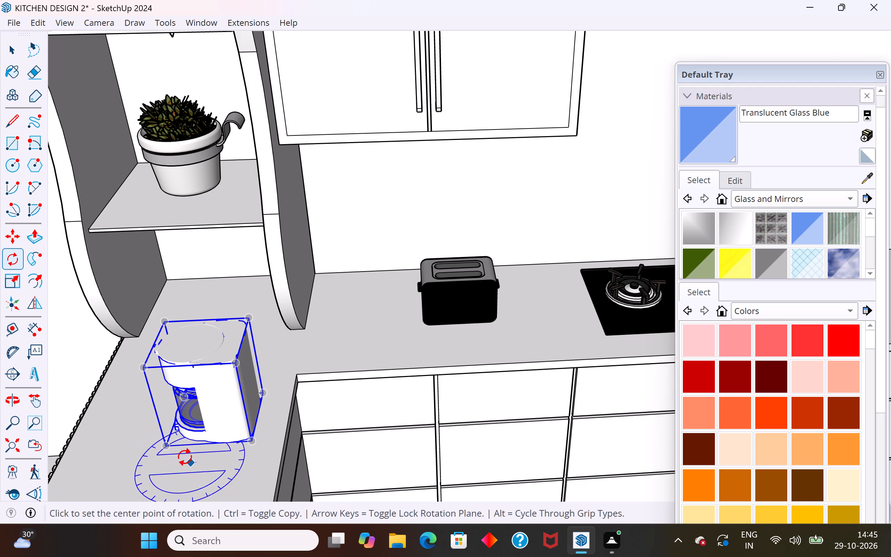
click(168, 445)
click(255, 445)
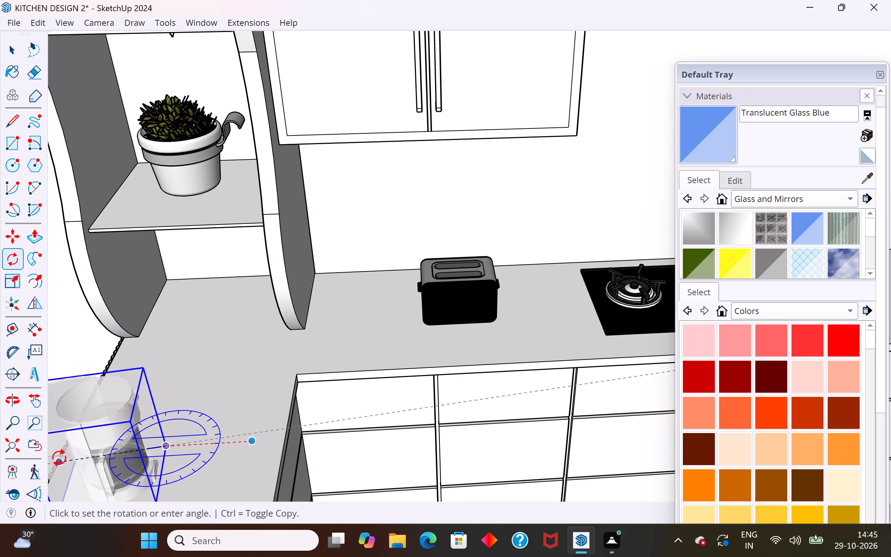
click(53, 446)
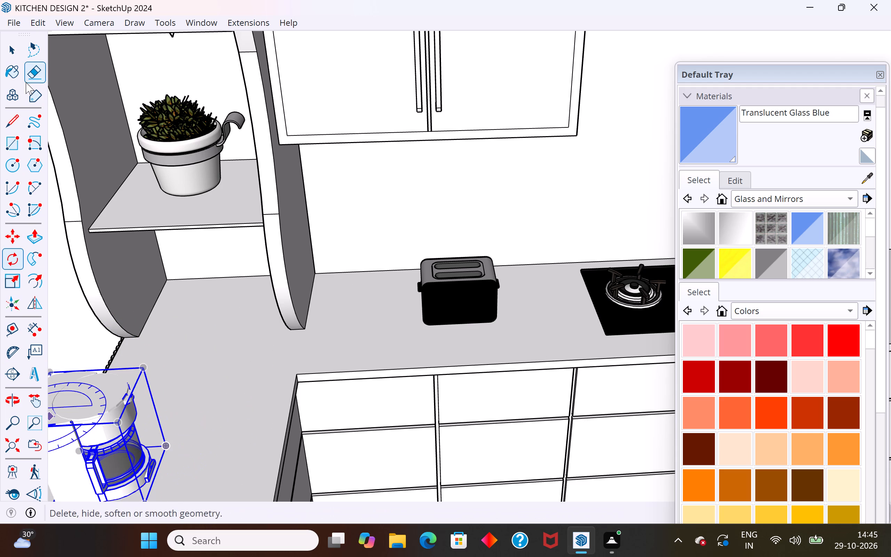
click(16, 56)
Move the coffee maker inward from the countertop's outer edge so it sits fully on the corner countertop.
scroll(233, 320, down, 5)
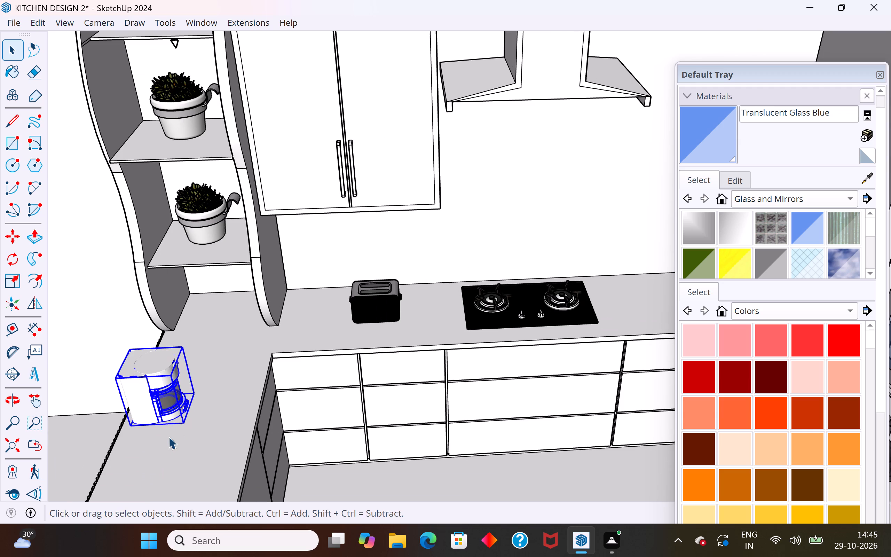
key(m)
click(187, 422)
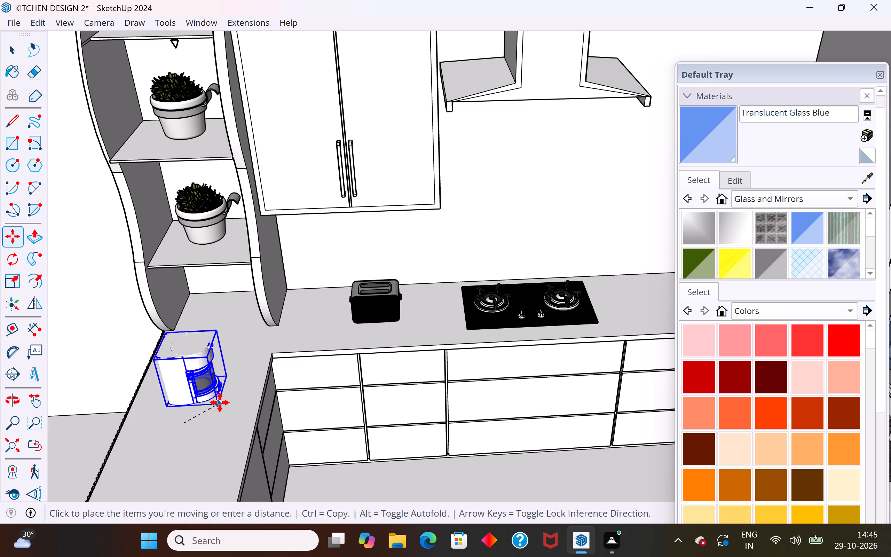
click(234, 398)
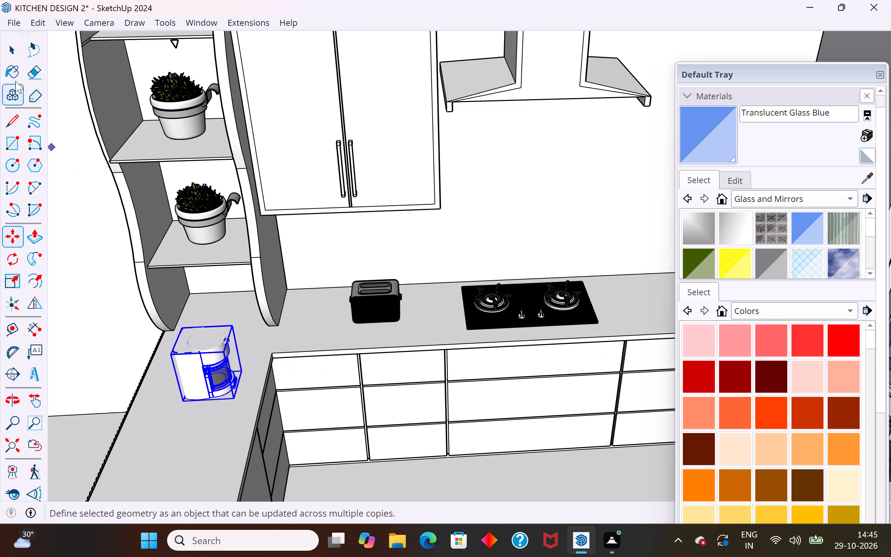
click(14, 52)
click(78, 290)
Examine the main kitchen's coffee maker, curved shelves, wall cabinet and hood from several angles.
scroll(367, 421, down, 5)
middle_drag(348, 431, 561, 328)
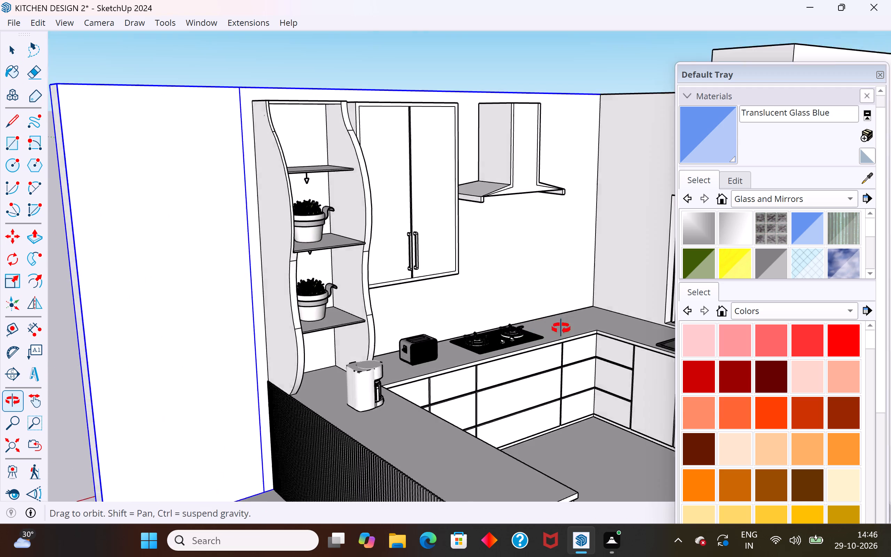
middle_drag(561, 328, 500, 234)
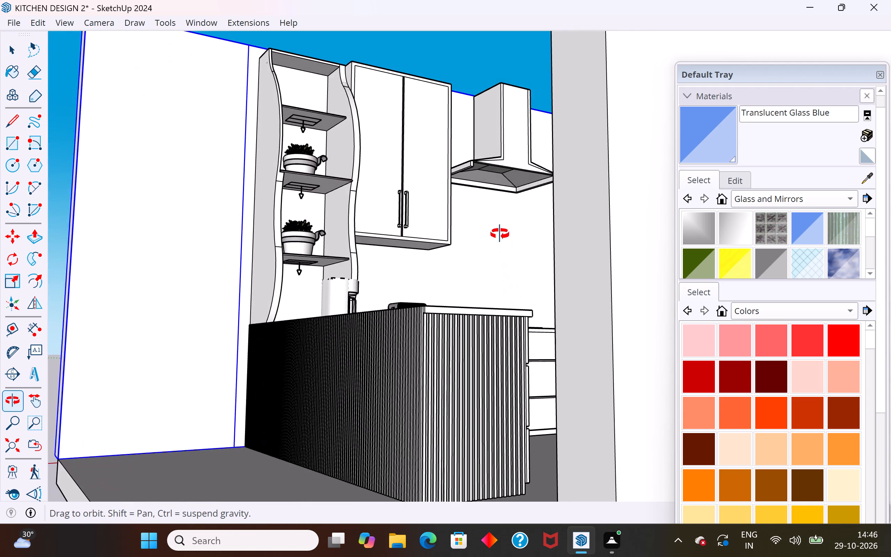
middle_drag(500, 234, 218, 427)
scroll(404, 290, up, 4)
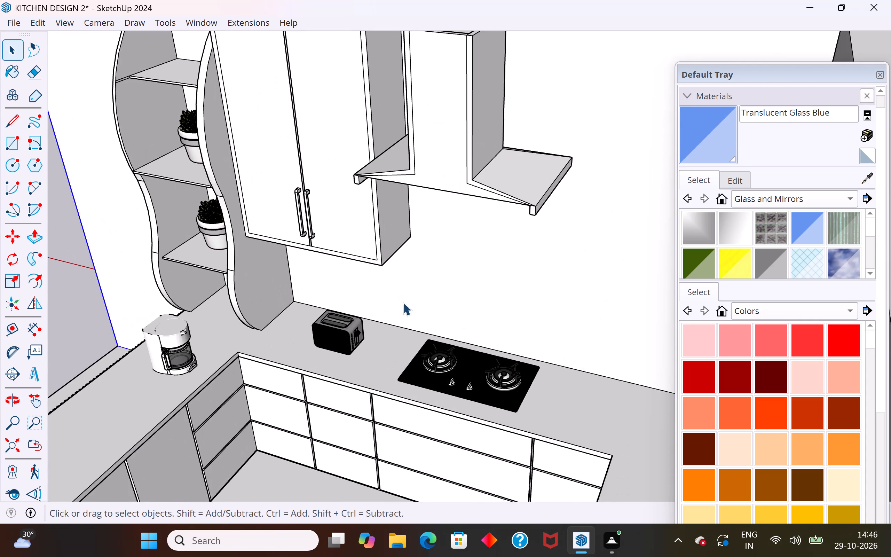
middle_drag(441, 334, 347, 325)
scroll(435, 210, down, 6)
middle_drag(302, 256, 334, 260)
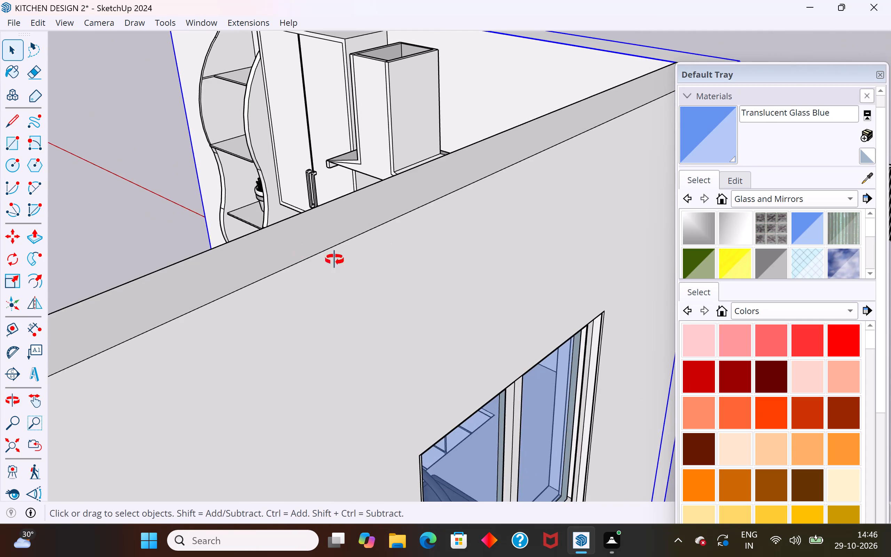
middle_drag(334, 260, 530, 247)
scroll(514, 257, down, 5)
scroll(371, 290, down, 5)
click(536, 224)
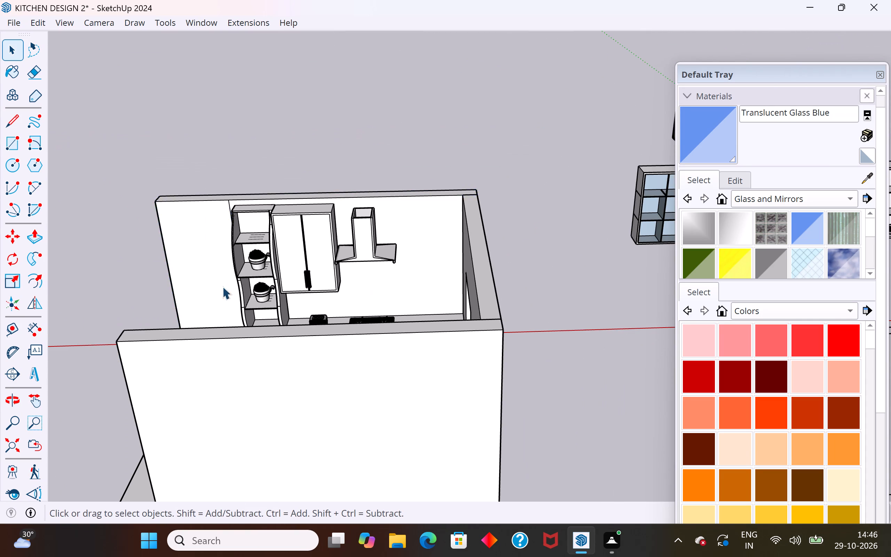
Move three of the grain-filled jars from the dark kitchen's lower hanging shelf onto the open white wall cabinet's middle shelf.
scroll(186, 304, down, 5)
middle_drag(615, 281, 566, 347)
scroll(109, 215, down, 4)
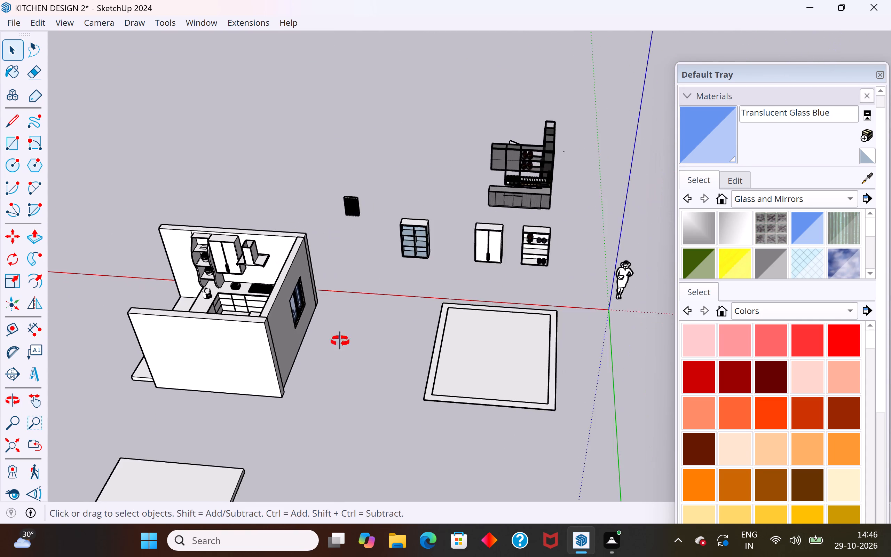
middle_drag(334, 340, 544, 326)
scroll(562, 194, up, 19)
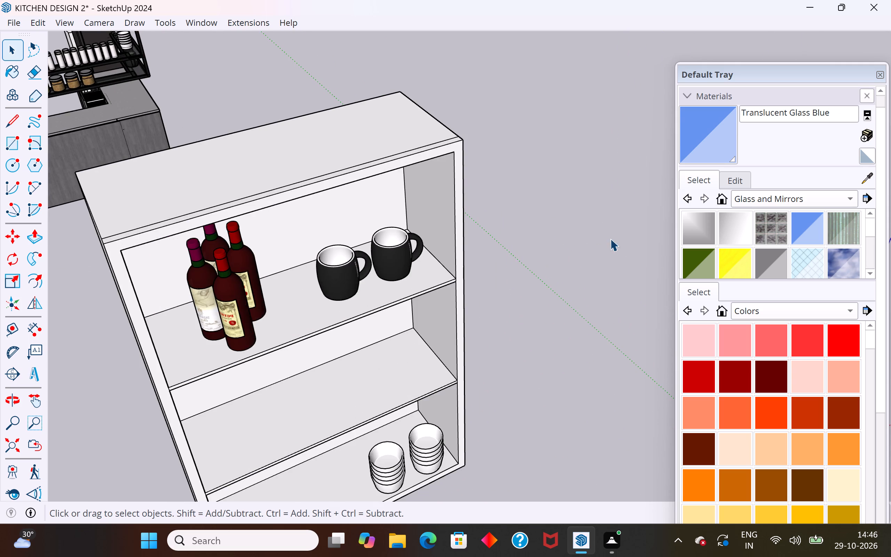
scroll(610, 238, down, 5)
middle_drag(223, 161, 285, 139)
scroll(173, 163, up, 13)
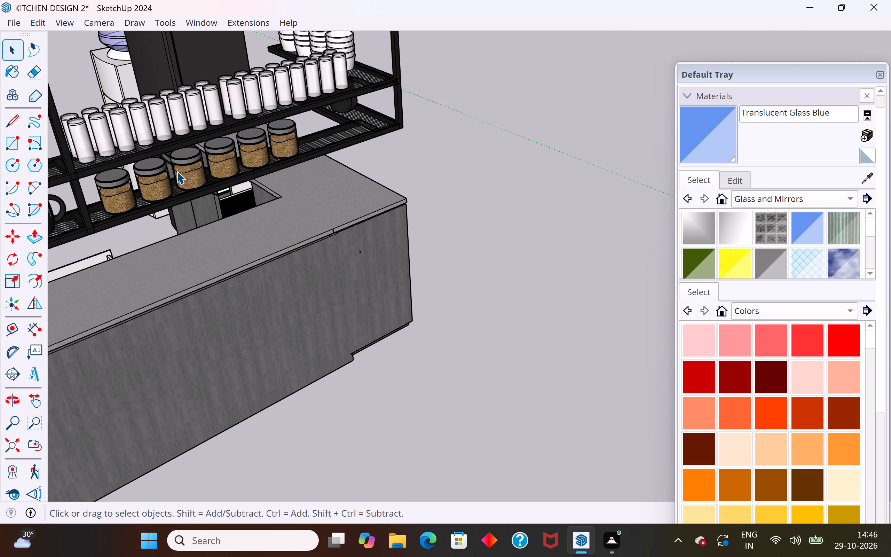
click(181, 172)
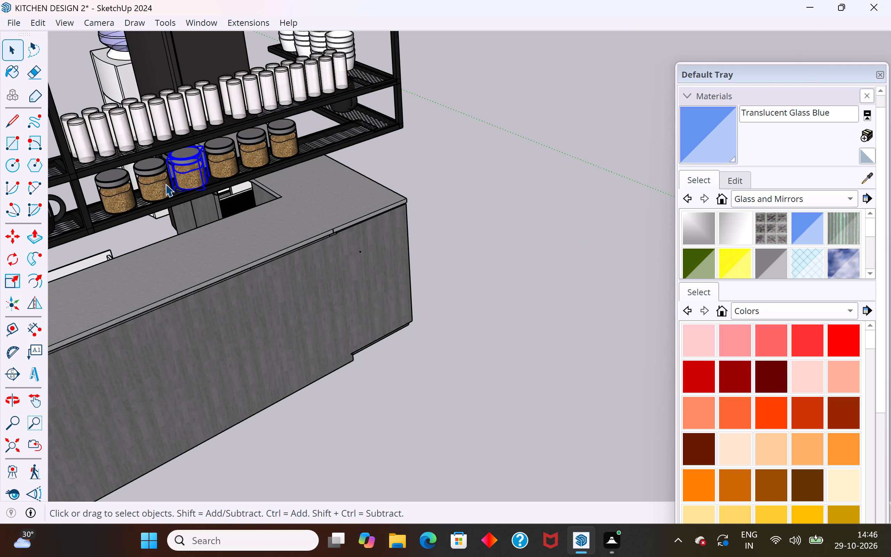
shift+click(216, 168)
shift+click(260, 156)
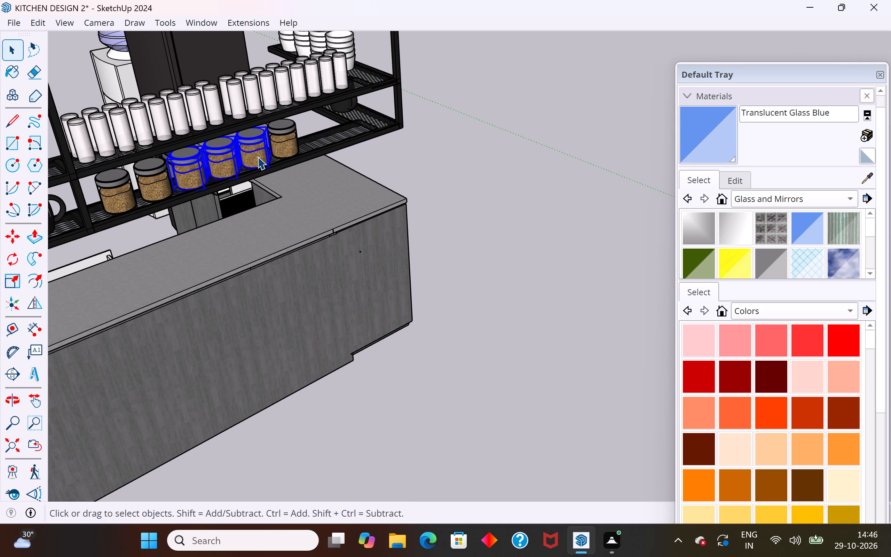
key(m)
click(268, 162)
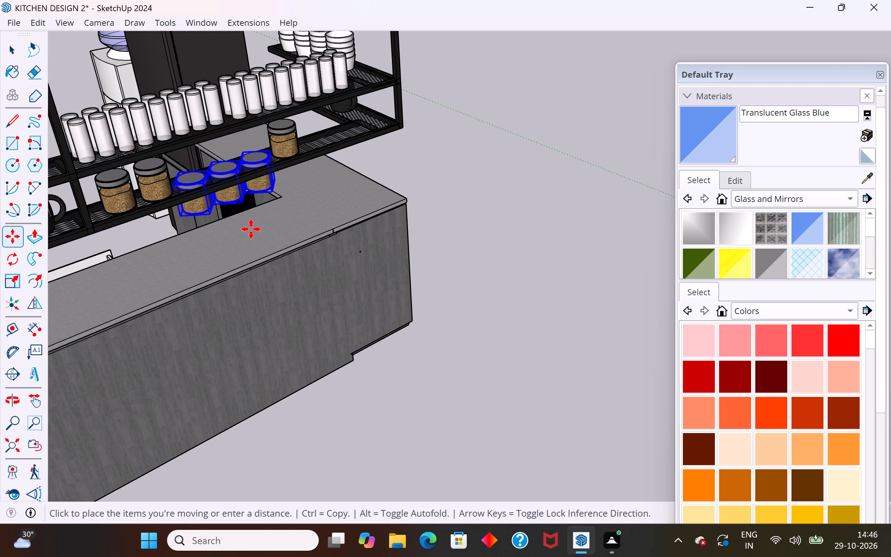
scroll(243, 234, down, 20)
scroll(243, 234, down, 4)
scroll(371, 267, up, 10)
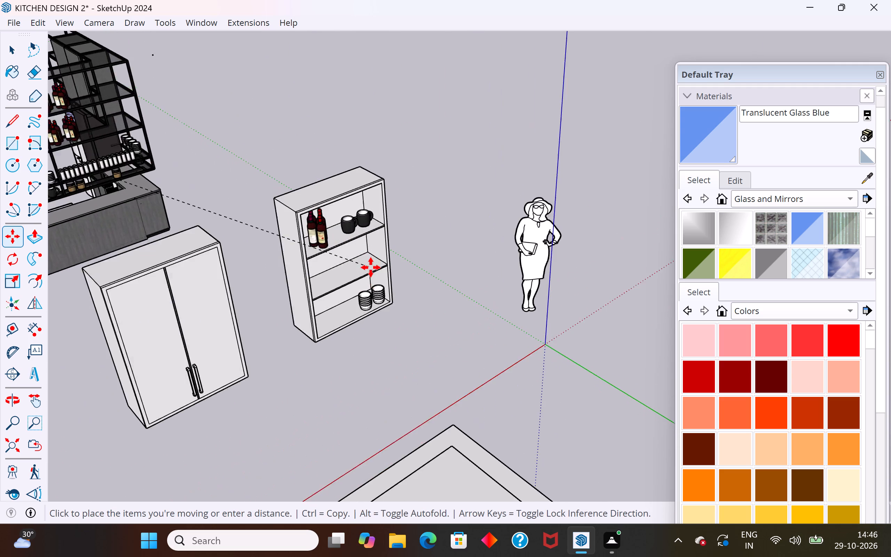
scroll(371, 267, up, 11)
scroll(287, 290, up, 3)
middle_drag(287, 290, 280, 290)
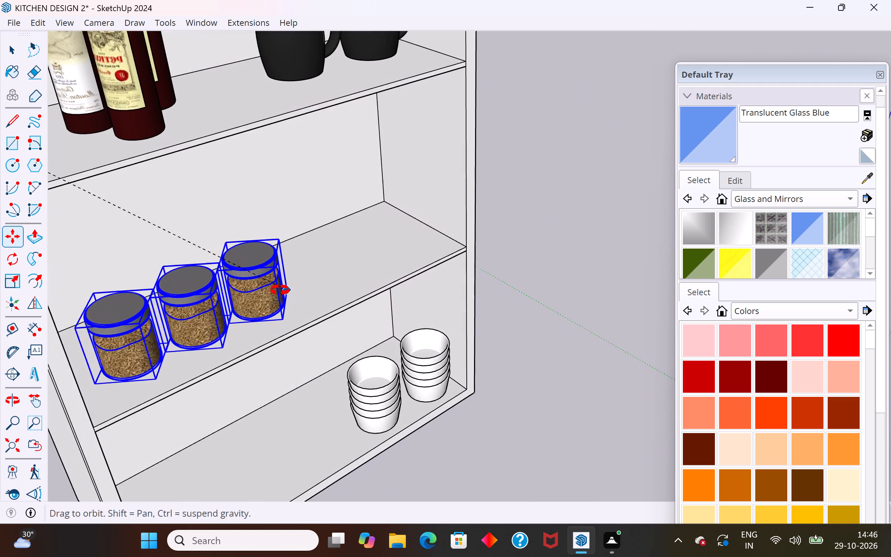
middle_drag(280, 290, 143, 351)
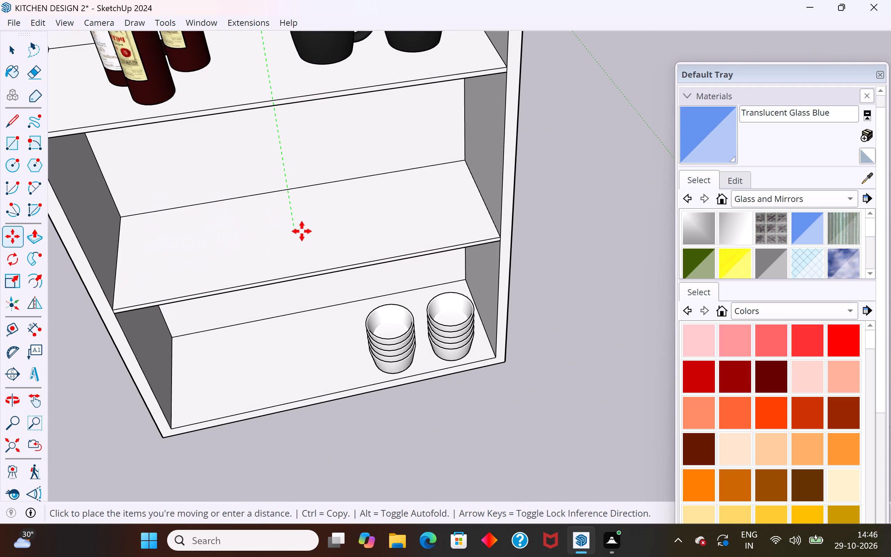
middle_drag(299, 226, 296, 178)
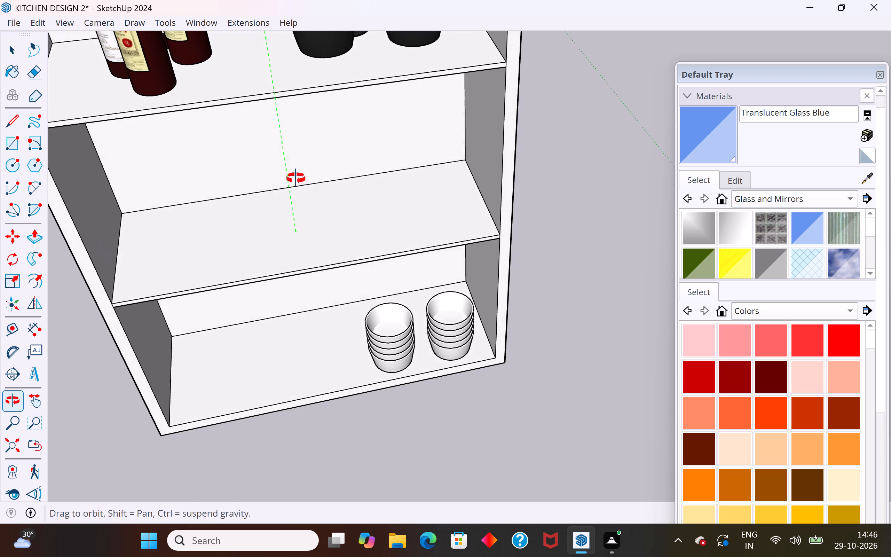
middle_drag(296, 178, 317, 79)
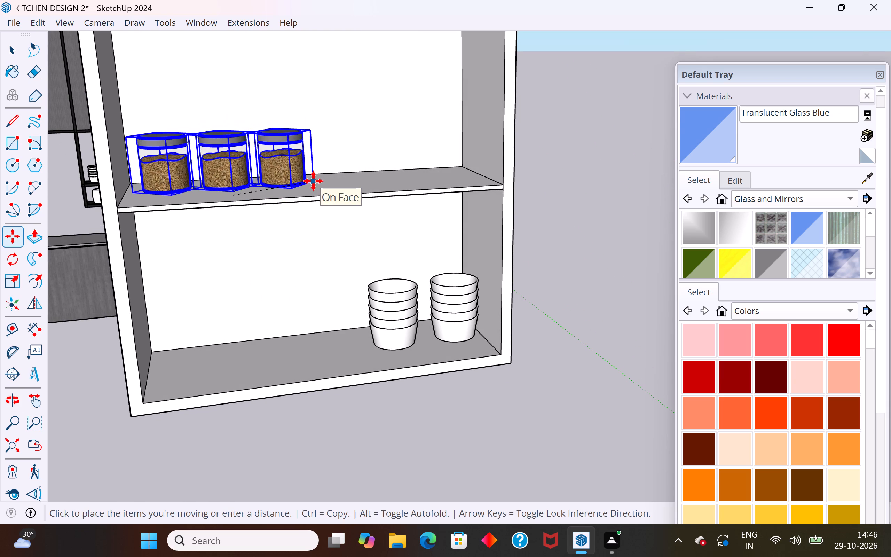
click(313, 181)
click(11, 48)
click(93, 342)
Examine the dark kitchen's shelves, mugs, bottles and appliances from several angles for more items to reuse.
scroll(343, 289, down, 5)
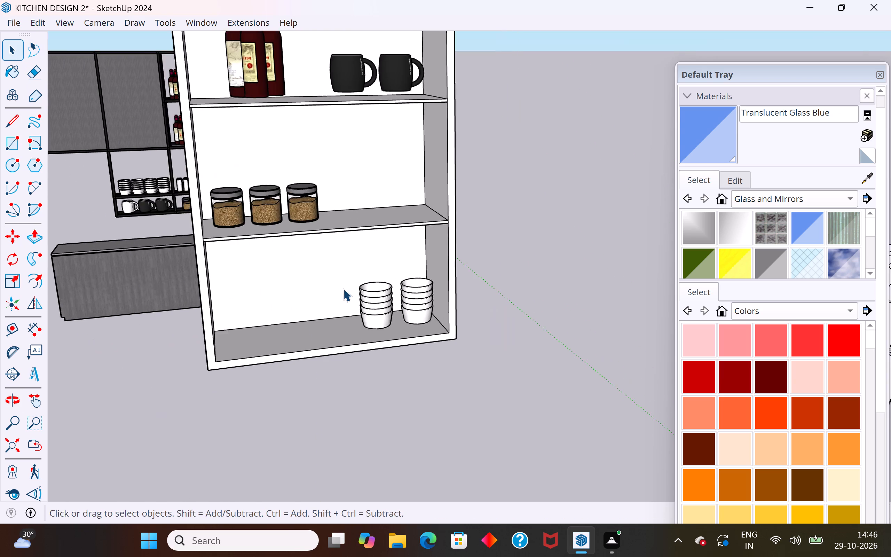
middle_drag(330, 307, 500, 353)
scroll(529, 289, down, 13)
scroll(288, 215, up, 6)
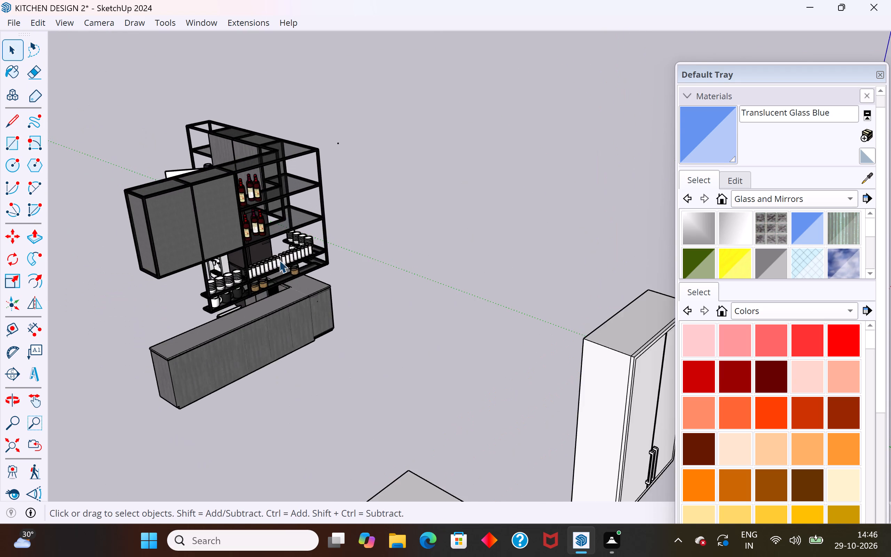
scroll(279, 260, up, 12)
scroll(273, 286, down, 4)
middle_drag(227, 306, 574, 200)
scroll(376, 201, down, 8)
middle_drag(362, 241, 448, 307)
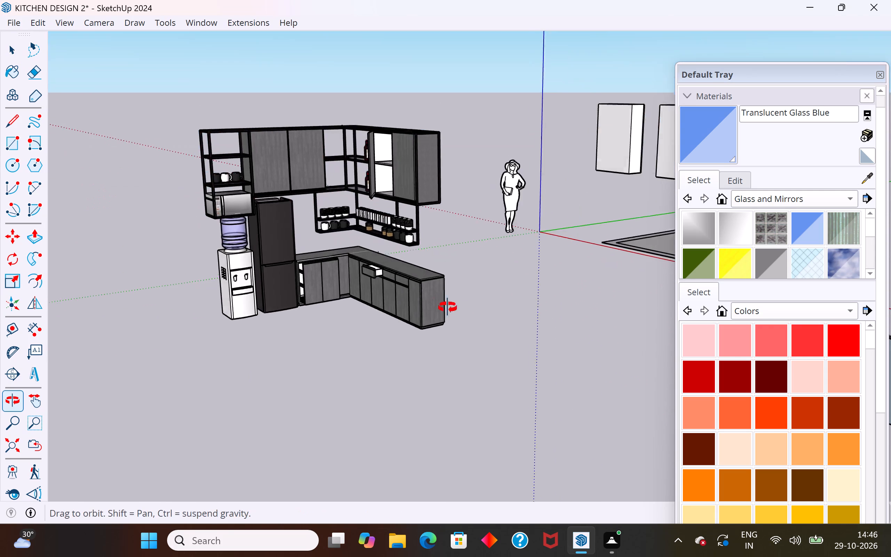
middle_drag(448, 307, 603, 332)
scroll(312, 227, up, 9)
middle_drag(236, 274, 392, 274)
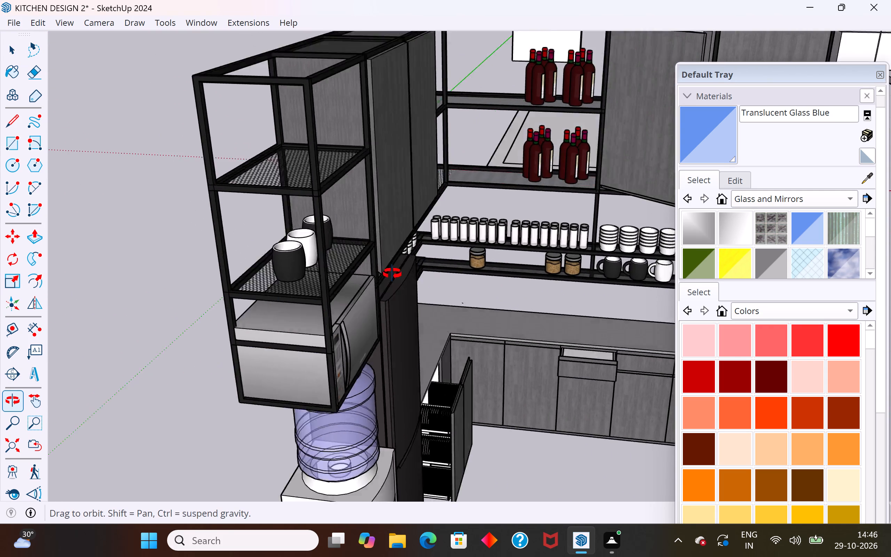
middle_drag(392, 274, 0, 286)
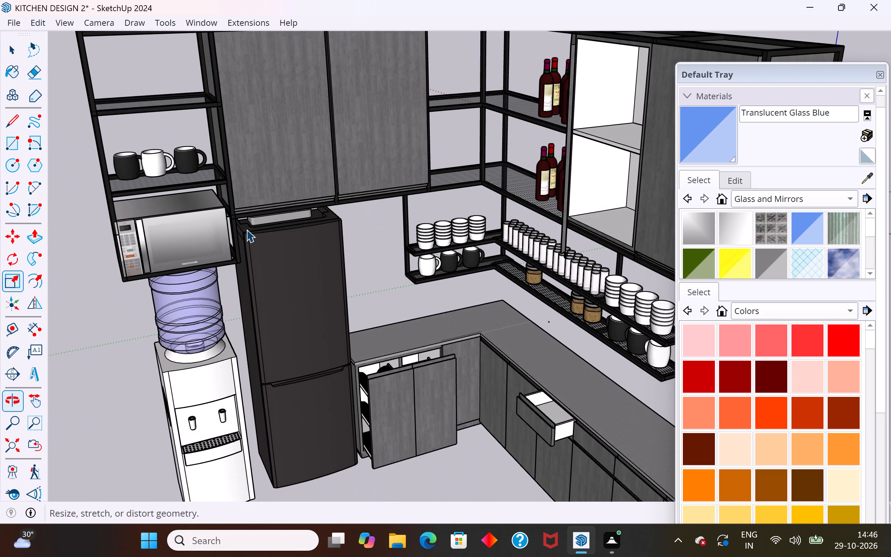
scroll(108, 268, down, 5)
scroll(348, 240, up, 4)
middle_drag(376, 316, 468, 250)
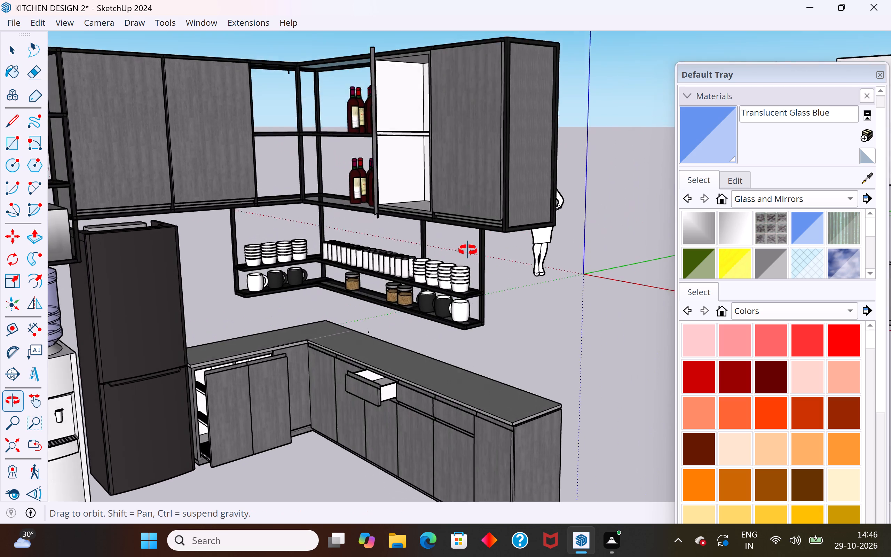
middle_drag(468, 250, 456, 281)
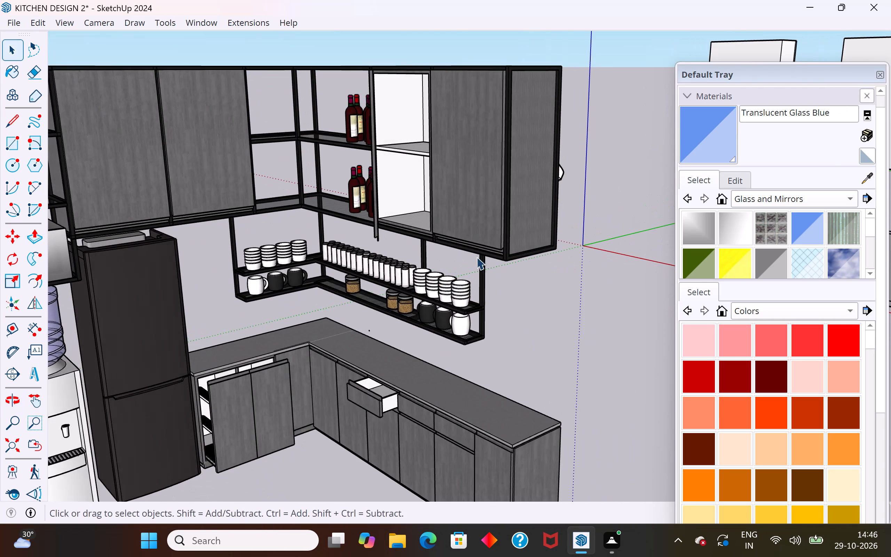
scroll(505, 237, down, 4)
scroll(187, 242, up, 3)
scroll(164, 194, up, 4)
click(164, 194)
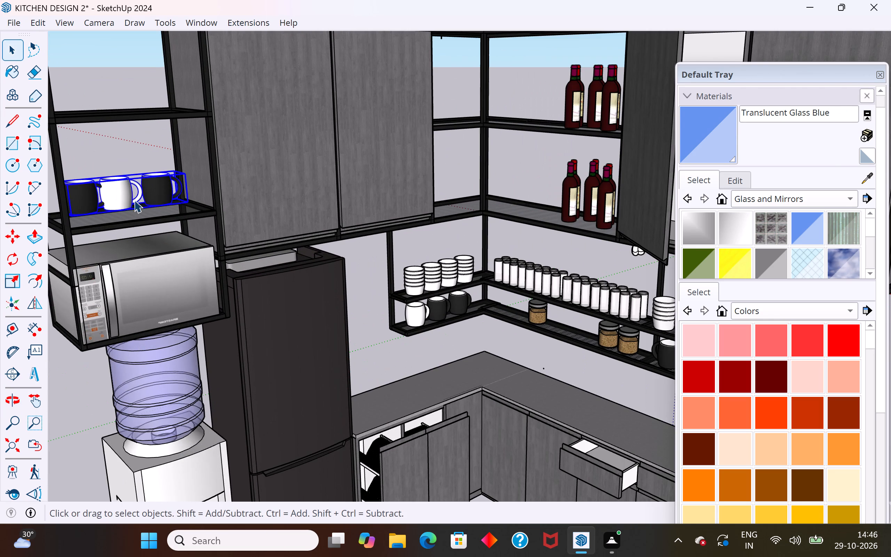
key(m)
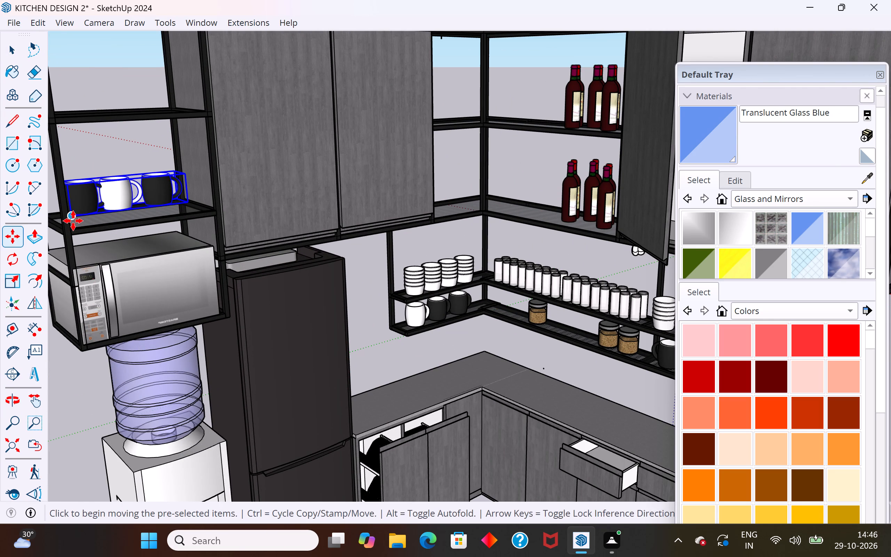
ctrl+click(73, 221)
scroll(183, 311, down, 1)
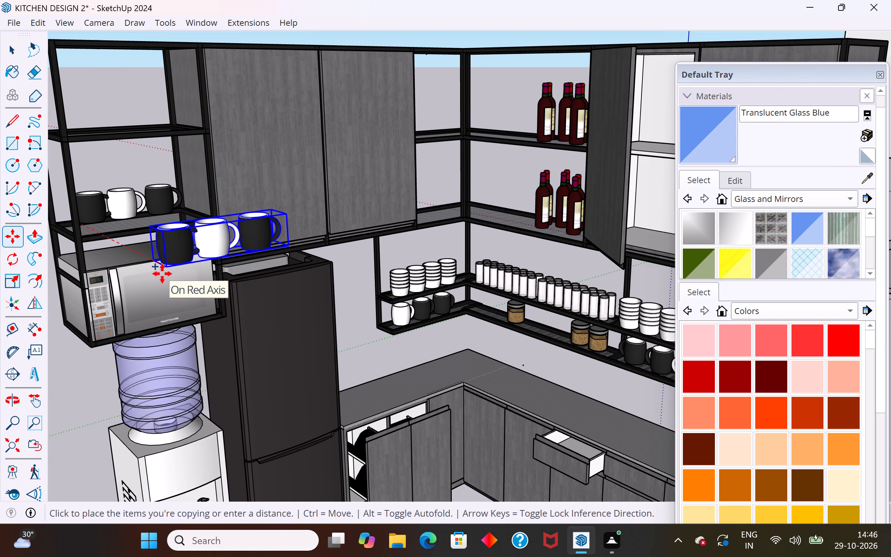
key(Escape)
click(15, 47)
Copy the microwave from the dark kitchen's open rack onto the main kitchen's countertop corner, between the gas hob and the sink.
click(143, 285)
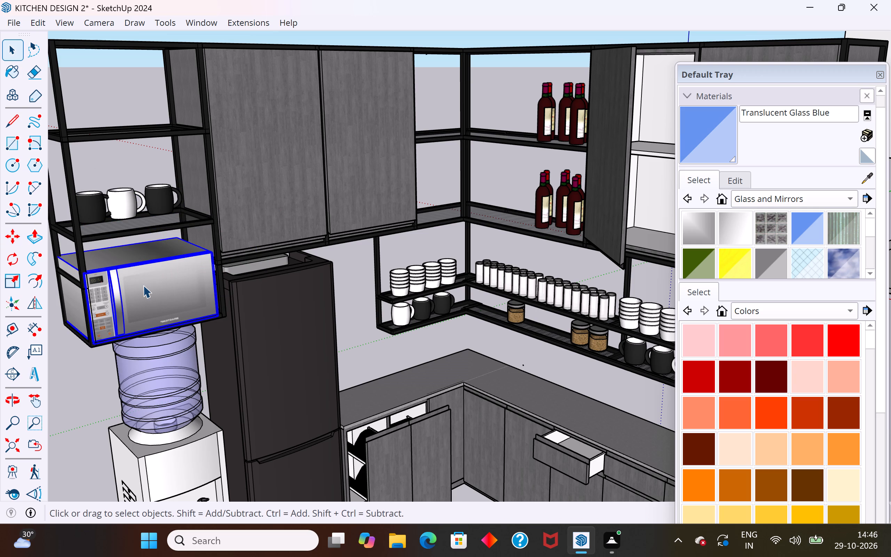
key(m)
click(88, 347)
scroll(243, 310, down, 3)
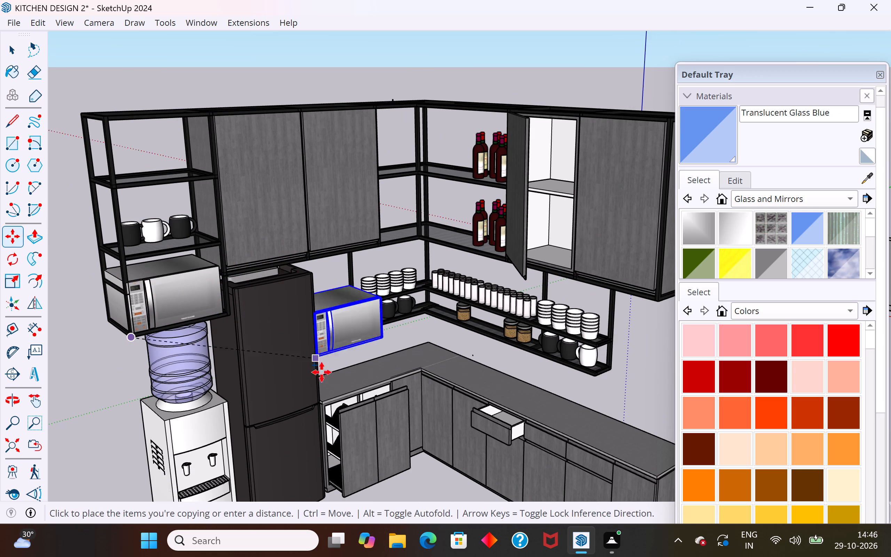
scroll(214, 446, down, 18)
middle_drag(539, 341, 6, 270)
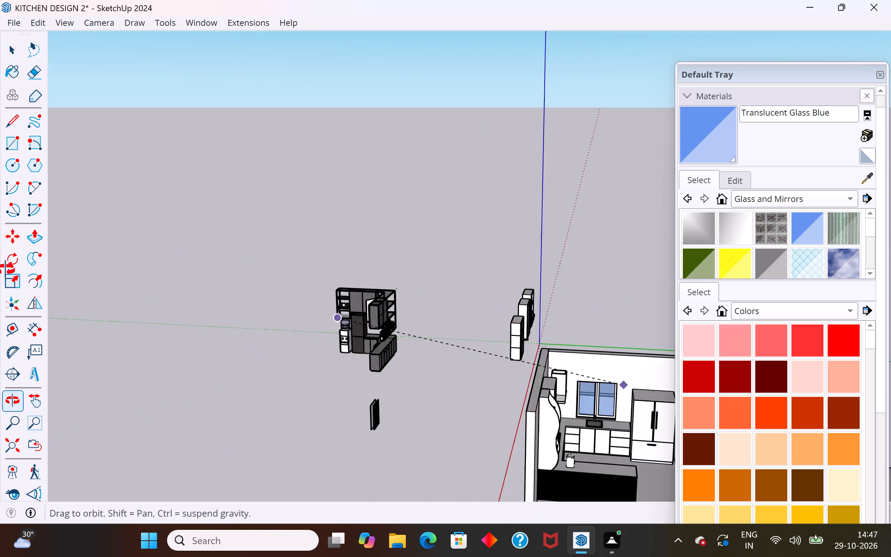
middle_drag(6, 270, 0, 254)
scroll(310, 385, up, 8)
middle_drag(246, 374, 340, 469)
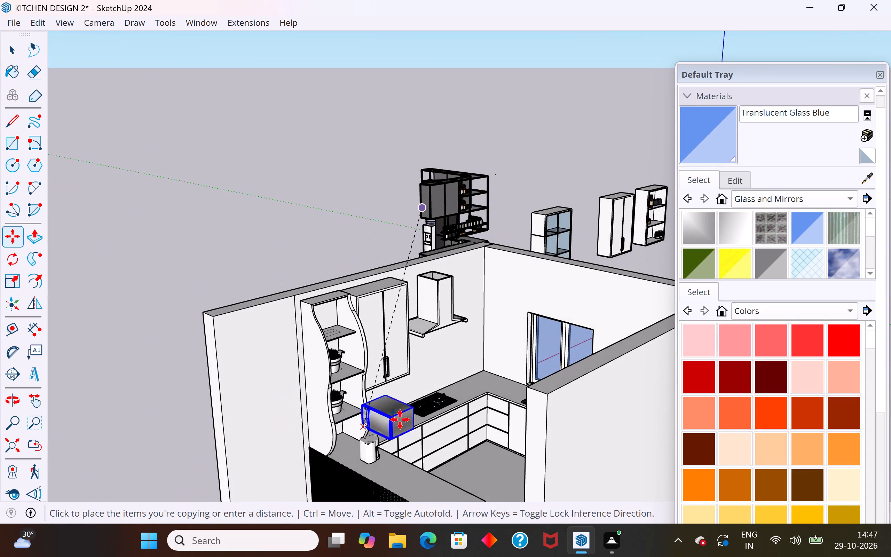
scroll(417, 416, up, 4)
scroll(465, 401, up, 8)
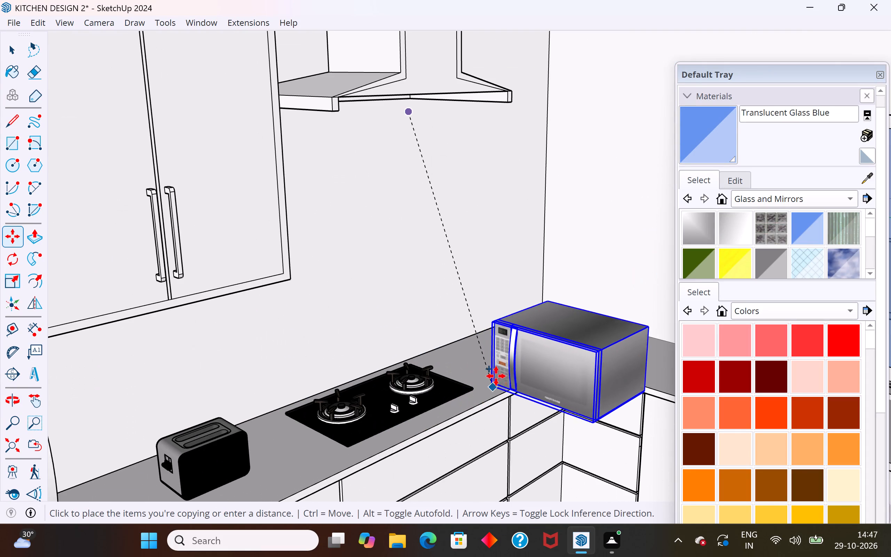
scroll(451, 331, down, 5)
middle_drag(478, 361, 592, 367)
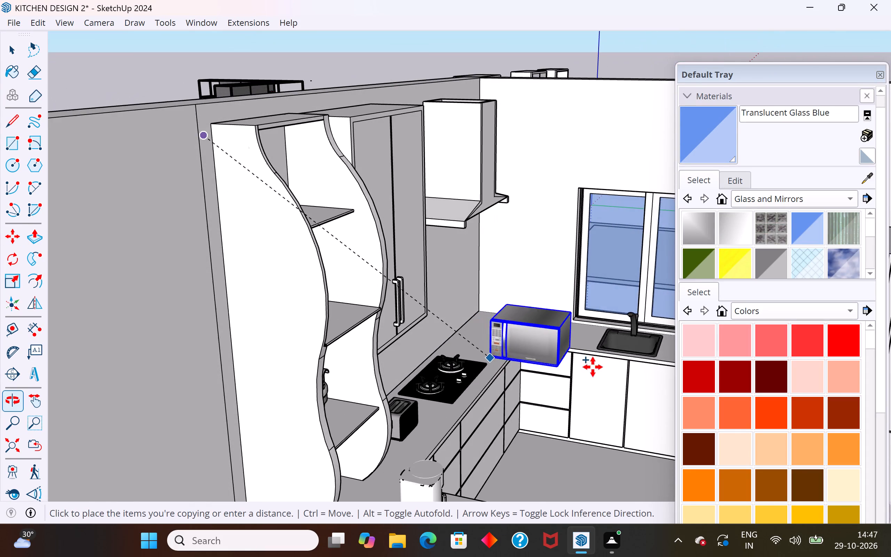
scroll(576, 348, up, 4)
middle_drag(500, 345, 398, 341)
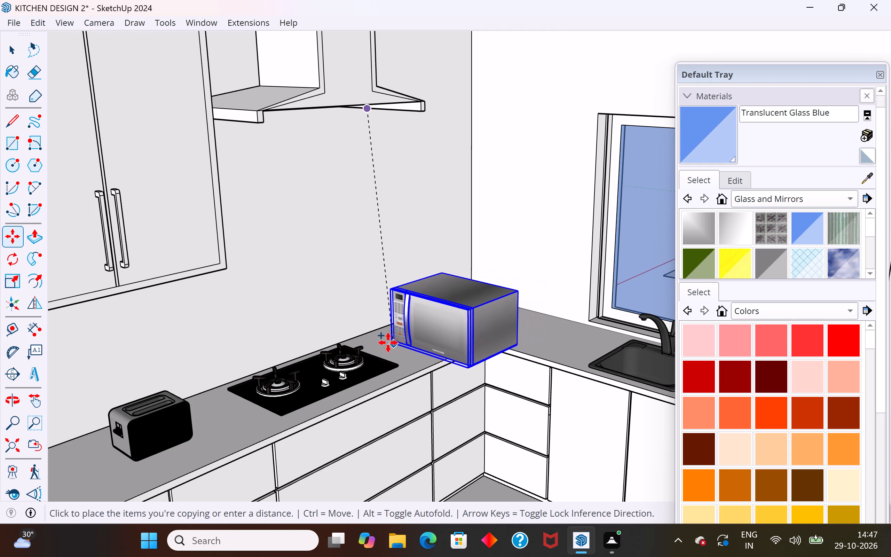
click(388, 344)
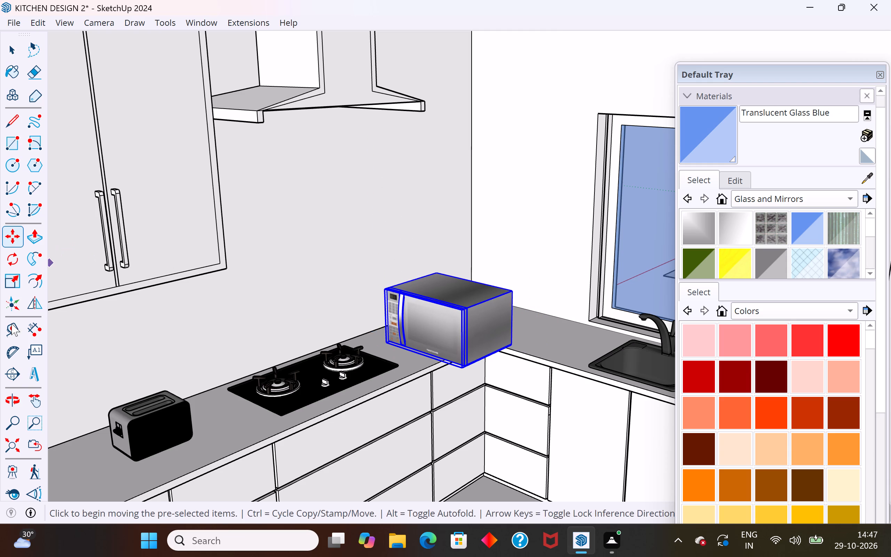
Rotate the copied microwave about a quarter turn around its front corner so its back is parallel to the hood wall.
click(10, 261)
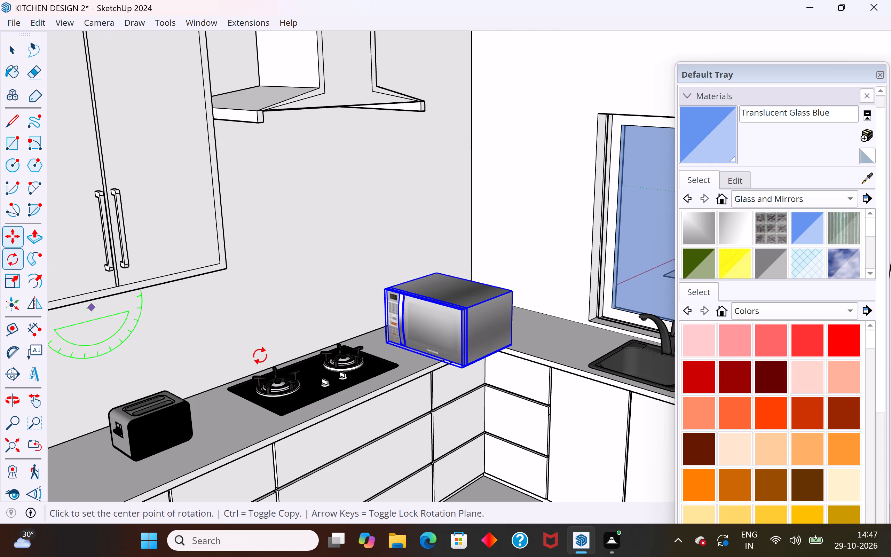
click(383, 343)
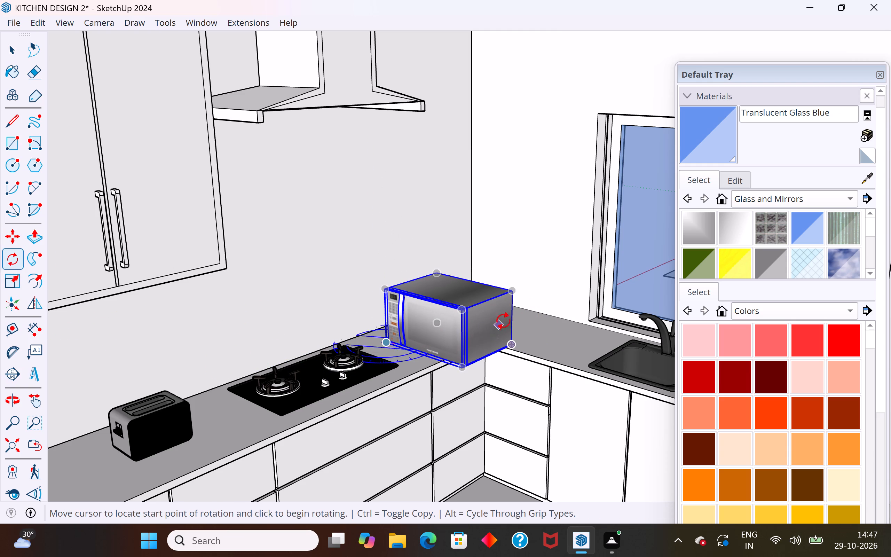
key(Escape)
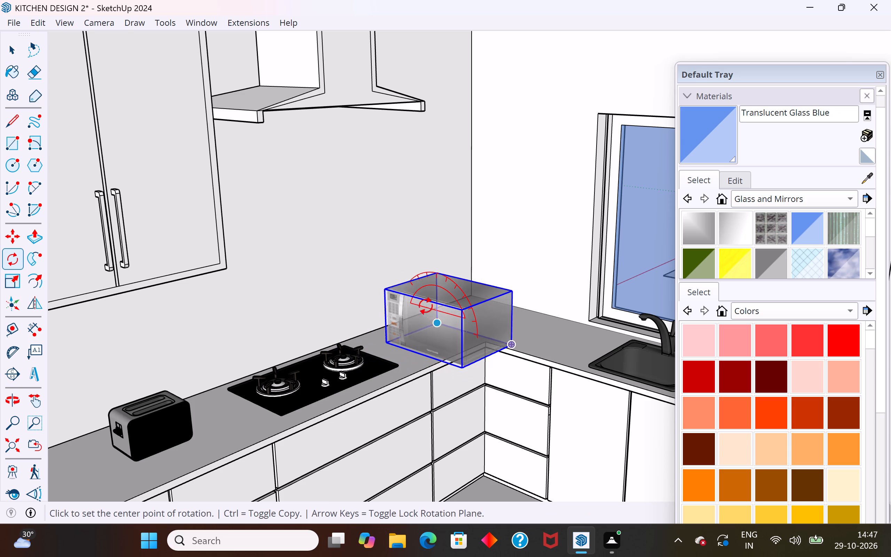
click(392, 285)
click(490, 318)
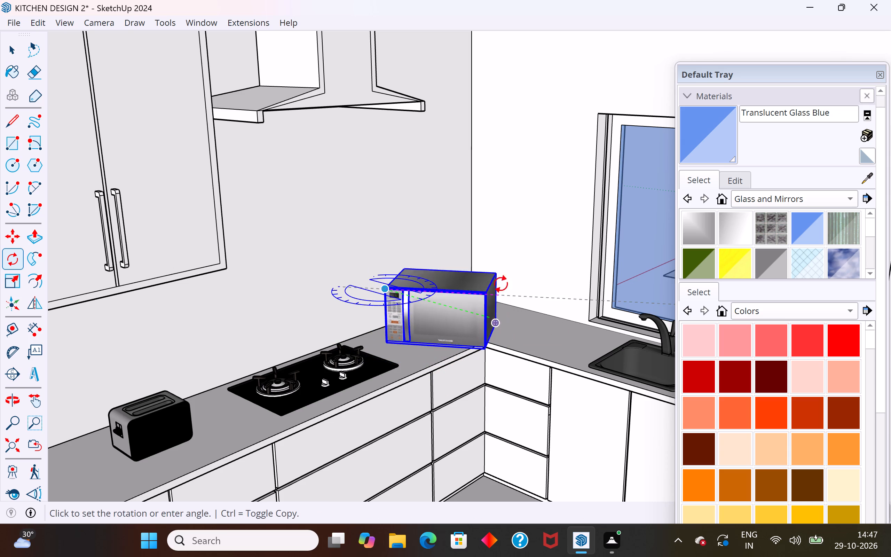
click(493, 262)
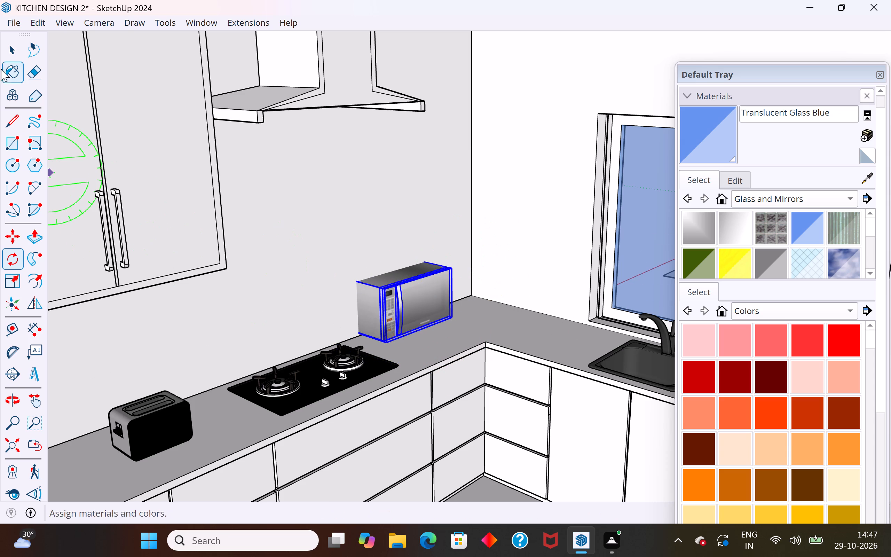
click(5, 50)
scroll(337, 300, down, 10)
middle_drag(354, 310, 440, 374)
scroll(427, 323, up, 7)
middle_drag(408, 319, 269, 330)
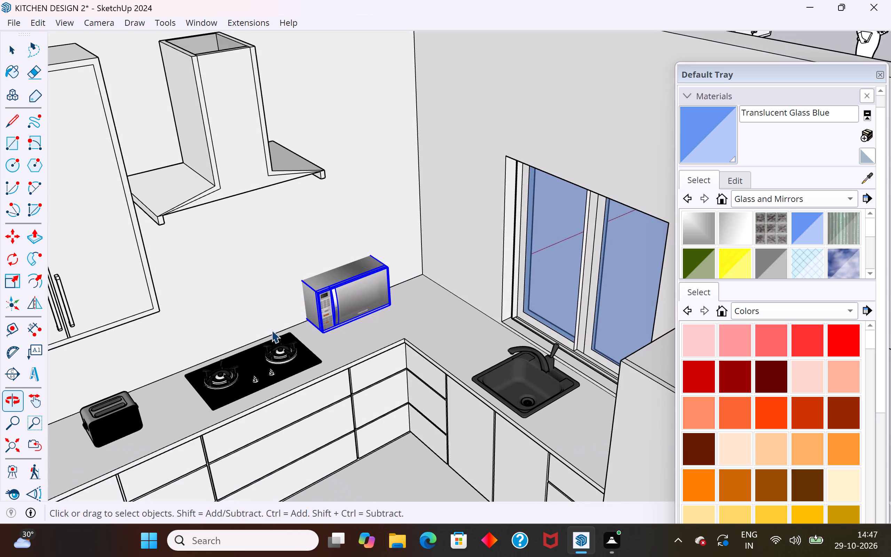
Move the copied microwave out of the hood wall and along the countertop, away from the gas hob toward the corner.
middle_drag(291, 332, 356, 289)
scroll(349, 331, up, 4)
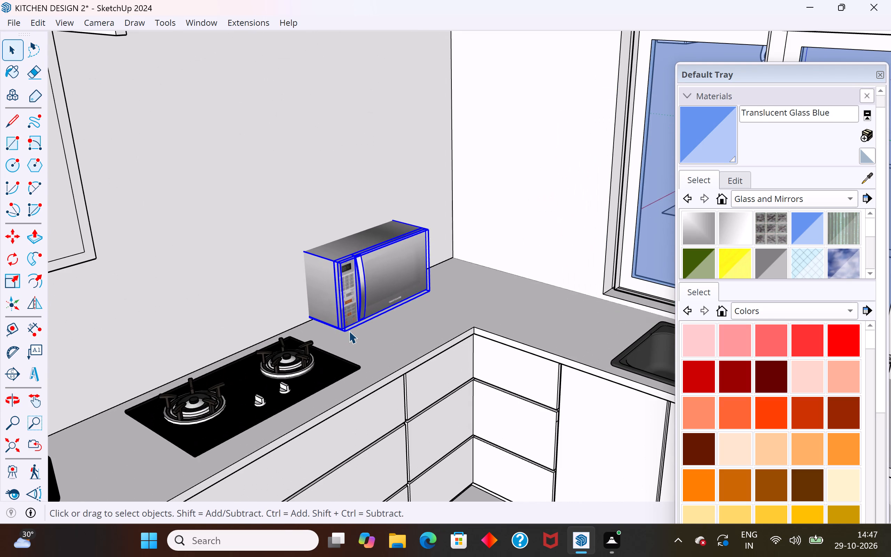
key(m)
click(345, 336)
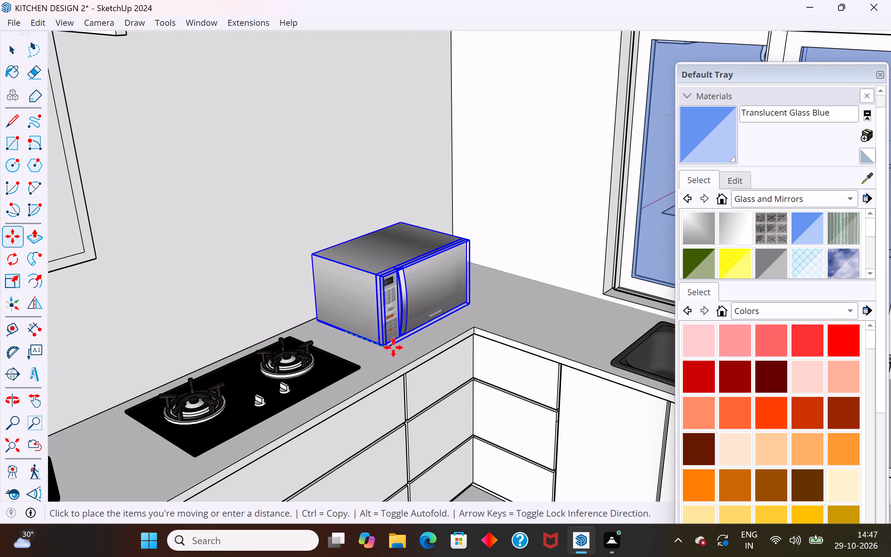
click(401, 348)
middle_drag(475, 348, 405, 347)
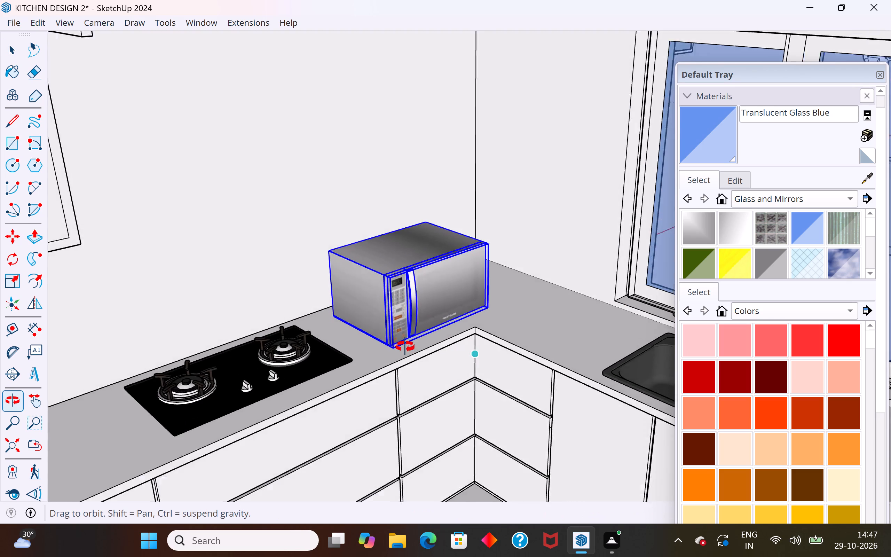
middle_drag(405, 347, 299, 335)
scroll(424, 296, up, 3)
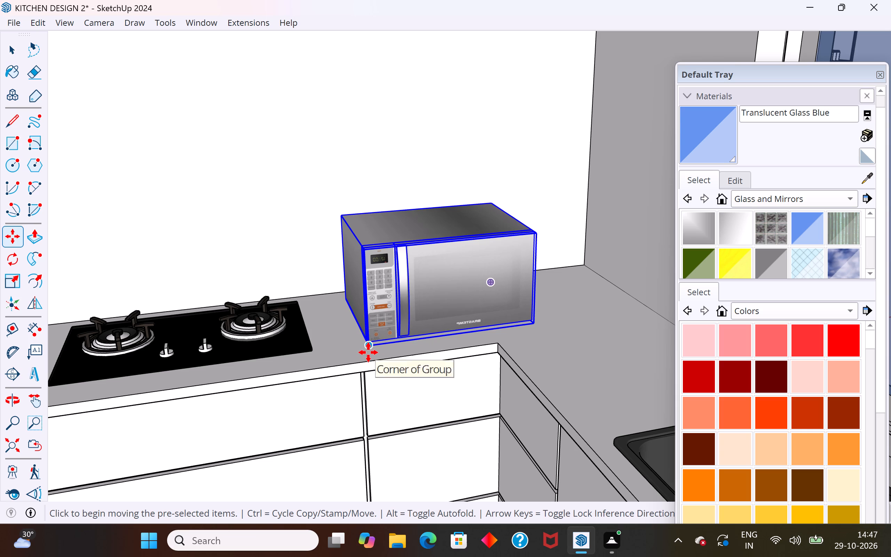
click(369, 352)
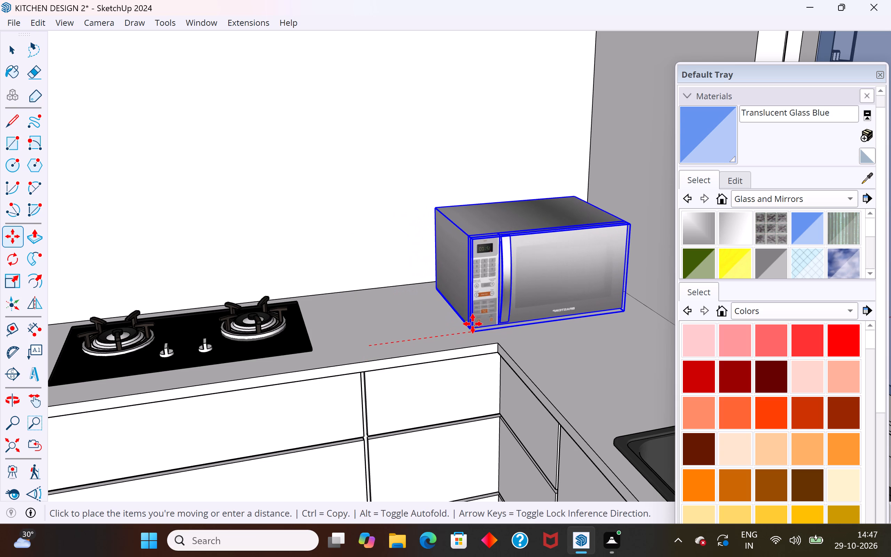
click(473, 324)
Rotate the microwave about a quarter turn around its front corner so its back faces the window wall.
middle_drag(470, 361, 626, 431)
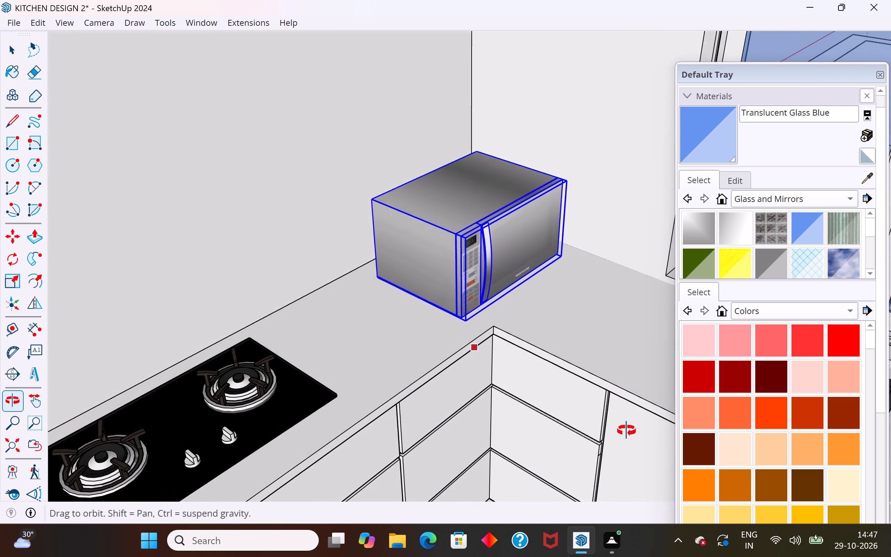
middle_drag(626, 431, 624, 431)
click(10, 264)
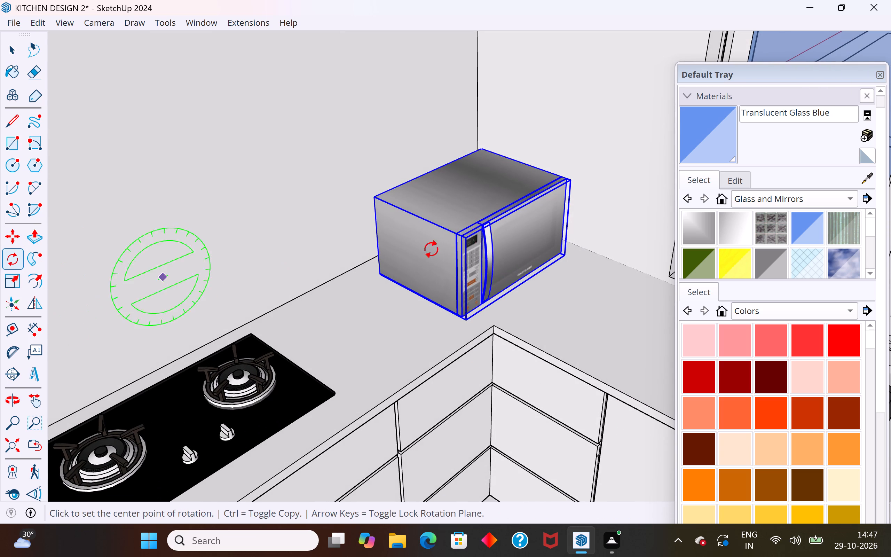
click(460, 228)
click(586, 305)
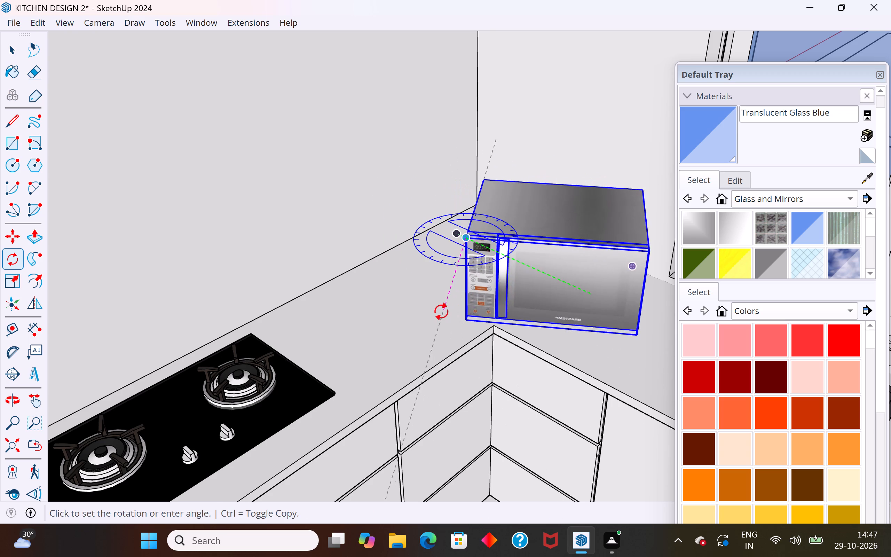
click(392, 283)
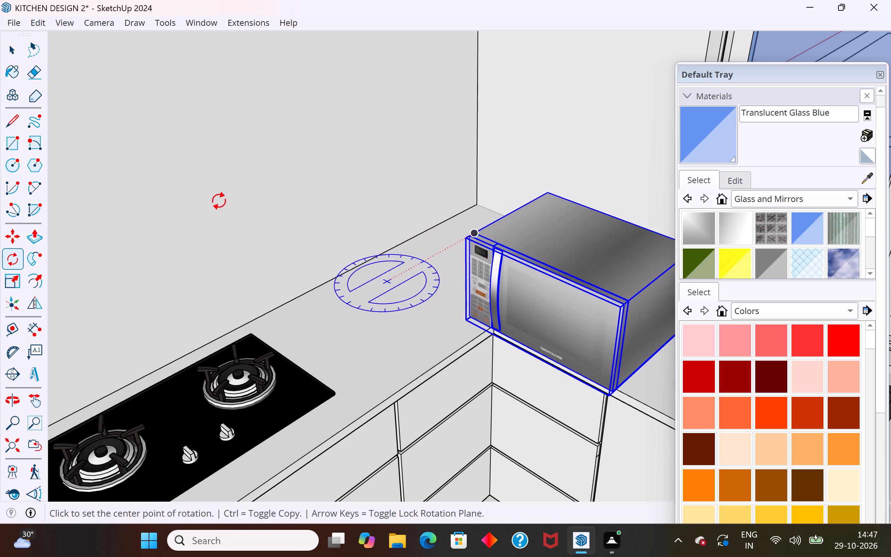
click(17, 52)
Move the microwave toward the hood wall so it sits in the countertop corner between the hob and the sink.
scroll(407, 299, down, 6)
middle_drag(423, 302, 536, 275)
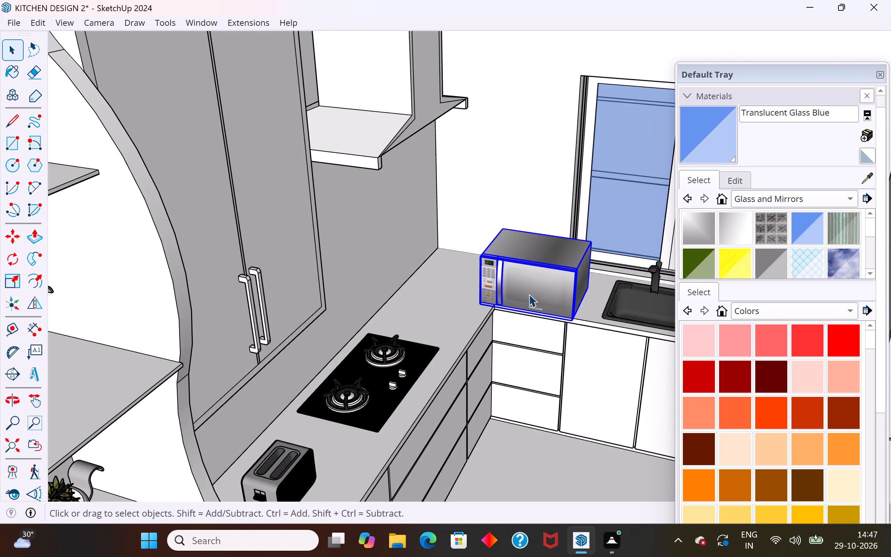
scroll(529, 294, up, 3)
scroll(247, 382, down, 5)
middle_drag(288, 408, 396, 344)
scroll(404, 326, up, 1)
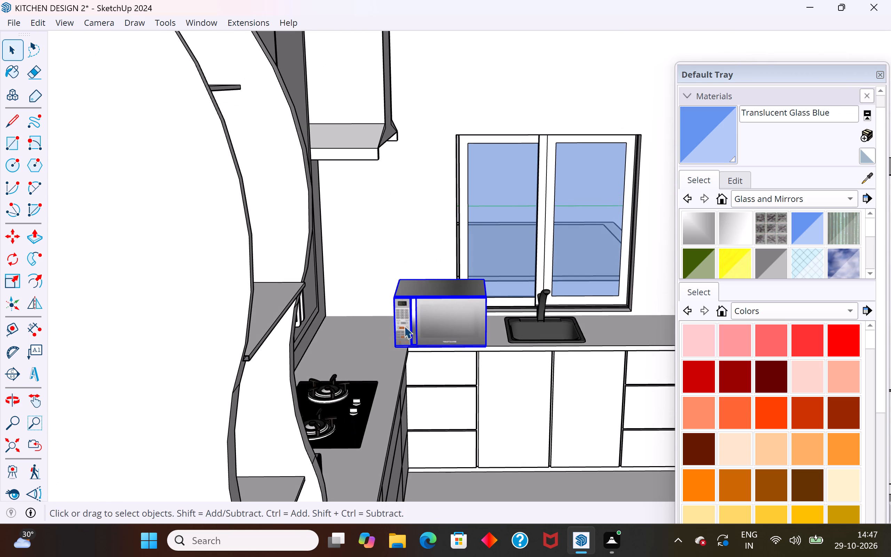
scroll(404, 326, up, 2)
middle_drag(397, 328, 406, 317)
scroll(381, 311, up, 8)
middle_drag(390, 314, 430, 313)
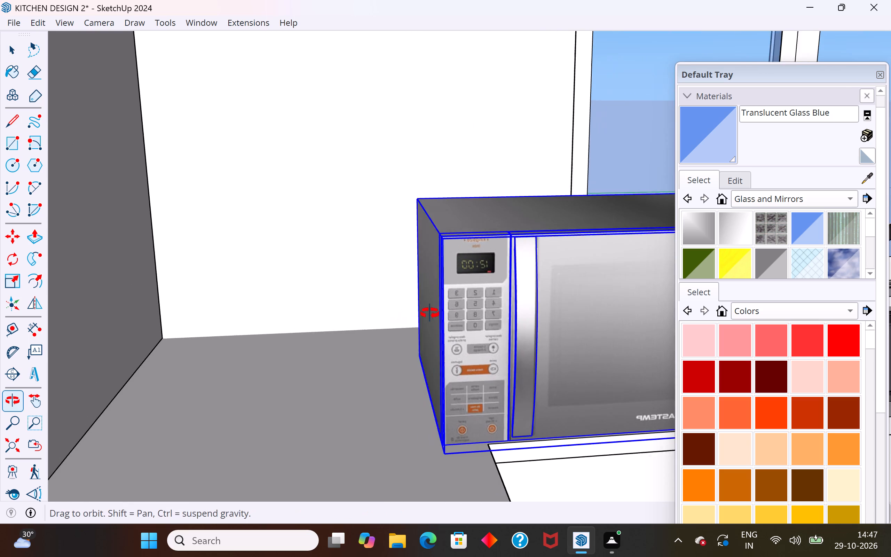
middle_drag(430, 313, 446, 312)
scroll(400, 336, up, 3)
key(m)
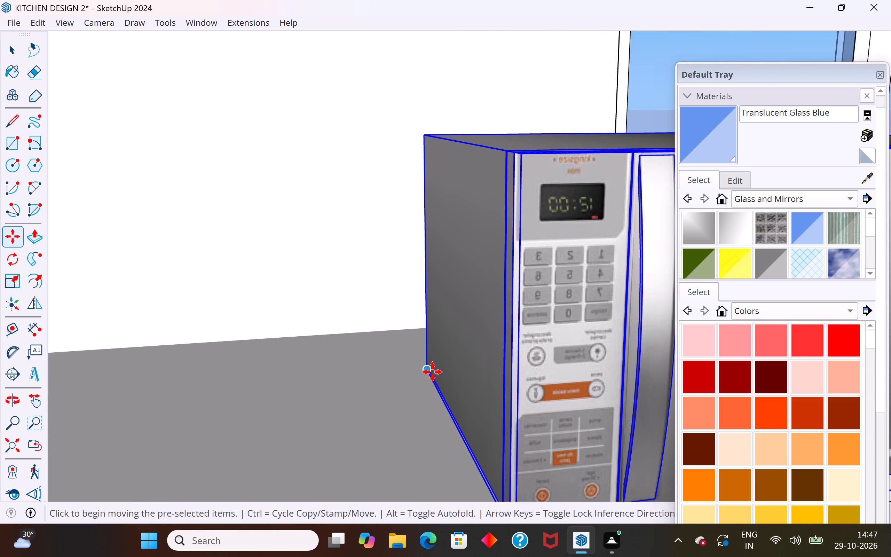
click(427, 371)
click(250, 348)
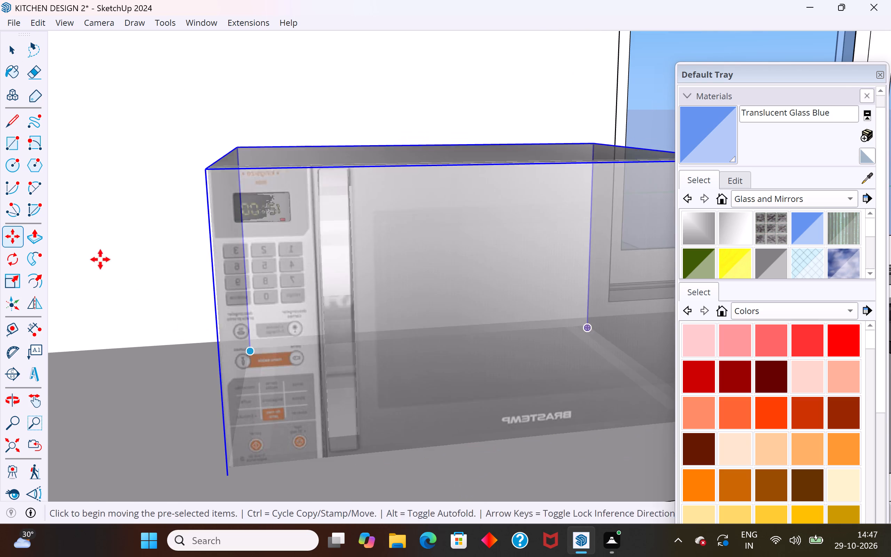
click(8, 45)
Examine the microwave's placement in the corner and the overall arrangement of appliances on the main kitchen's countertop.
scroll(298, 382, down, 11)
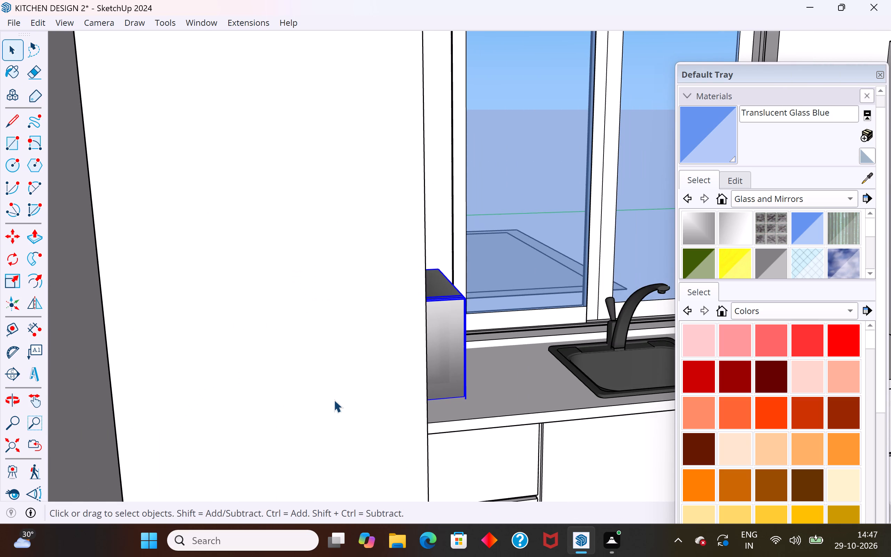
middle_drag(334, 400, 231, 402)
scroll(251, 442, down, 3)
scroll(345, 396, down, 7)
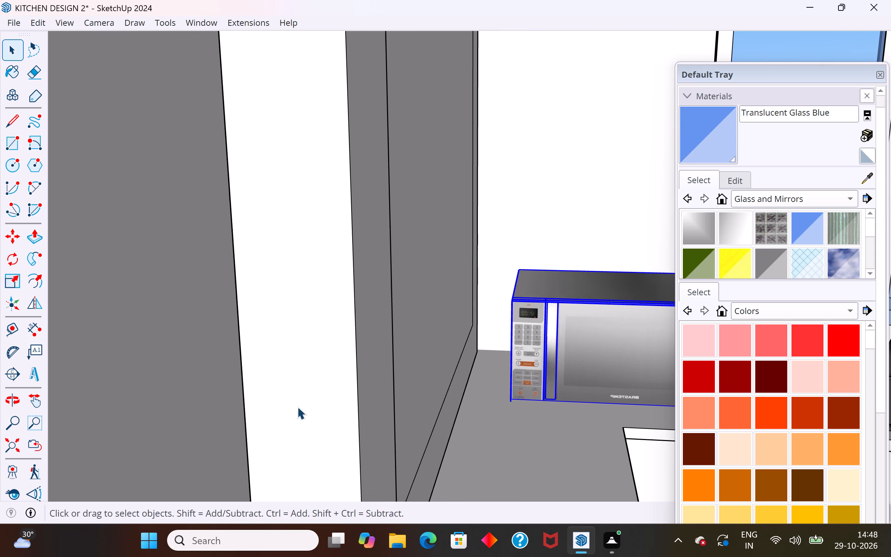
scroll(278, 386, down, 20)
scroll(278, 386, down, 12)
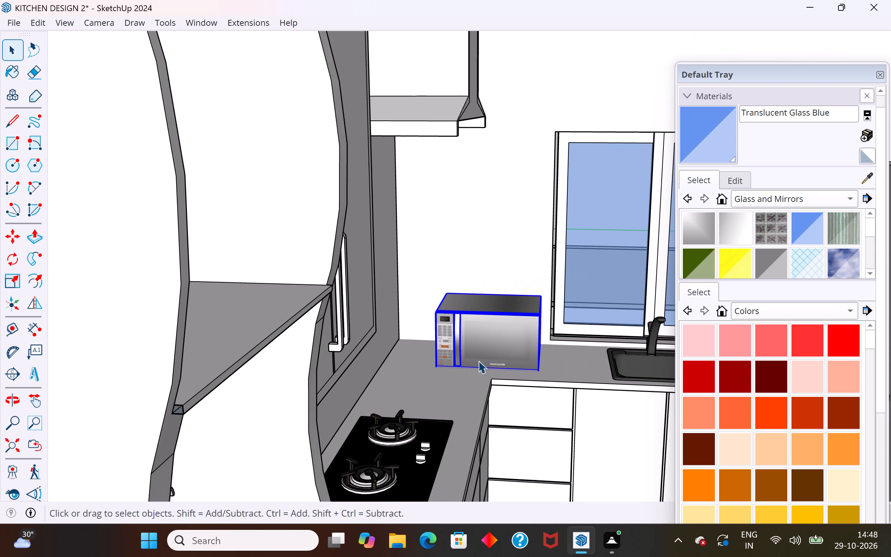
middle_drag(495, 365, 385, 371)
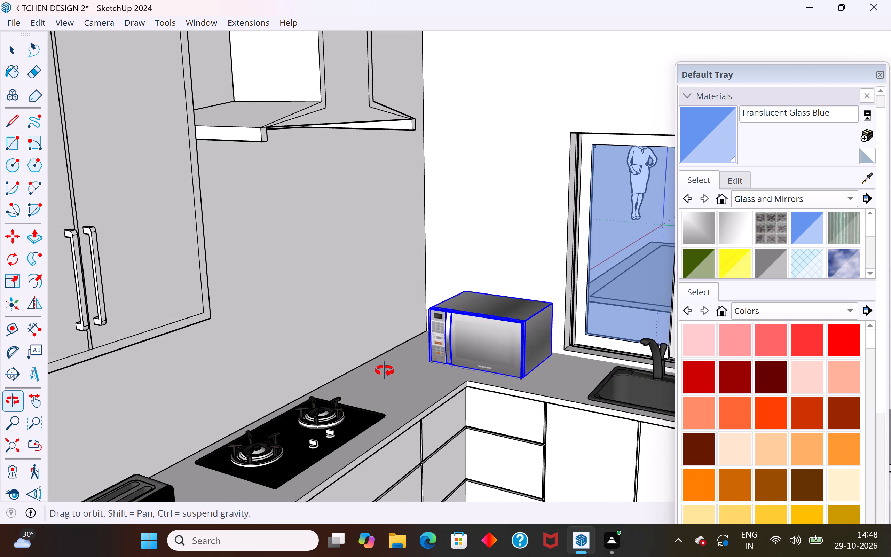
middle_drag(385, 371, 390, 371)
scroll(518, 308, down, 4)
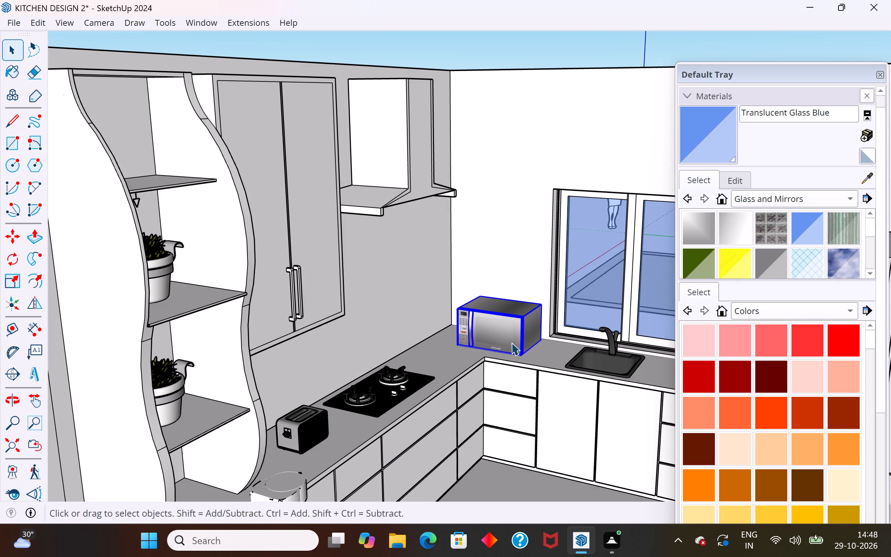
scroll(491, 249, down, 3)
middle_drag(489, 296, 306, 421)
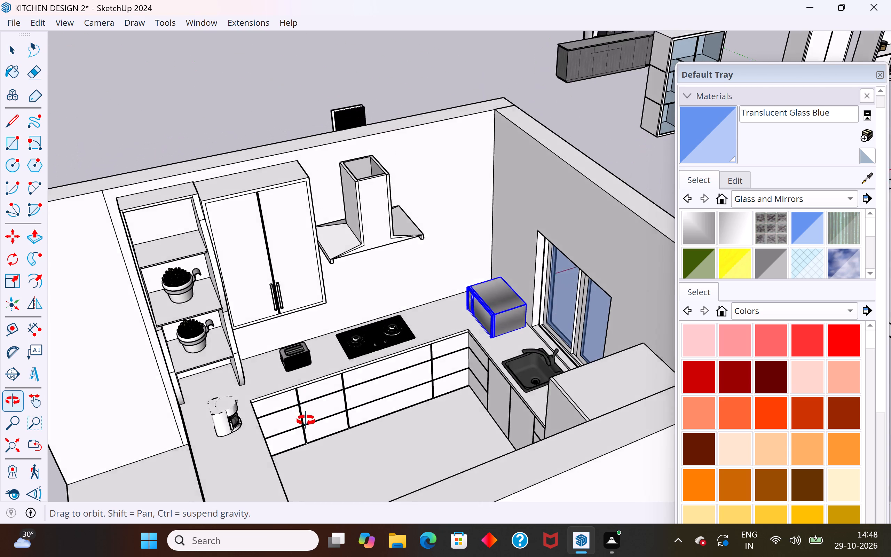
middle_drag(306, 421, 308, 421)
scroll(370, 340, down, 1)
middle_drag(372, 340, 397, 284)
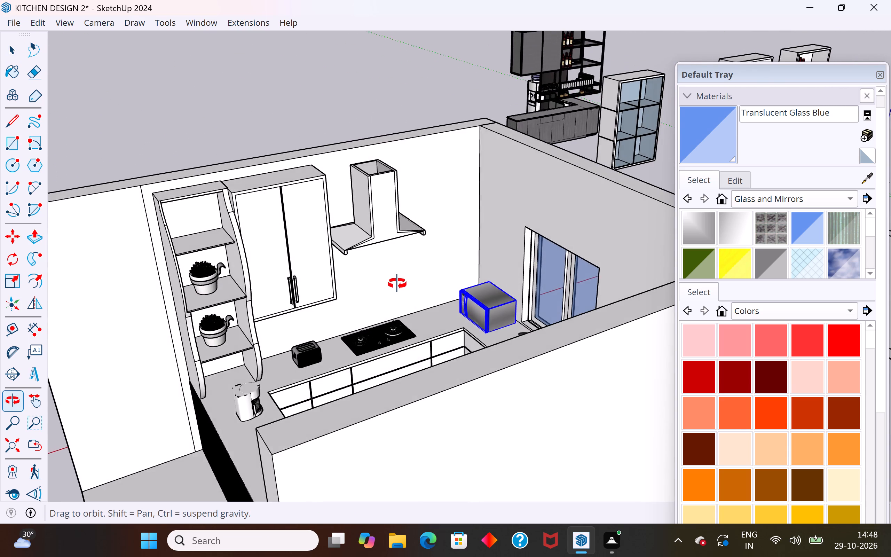
middle_drag(397, 284, 405, 283)
scroll(238, 315, down, 4)
middle_drag(275, 351, 222, 394)
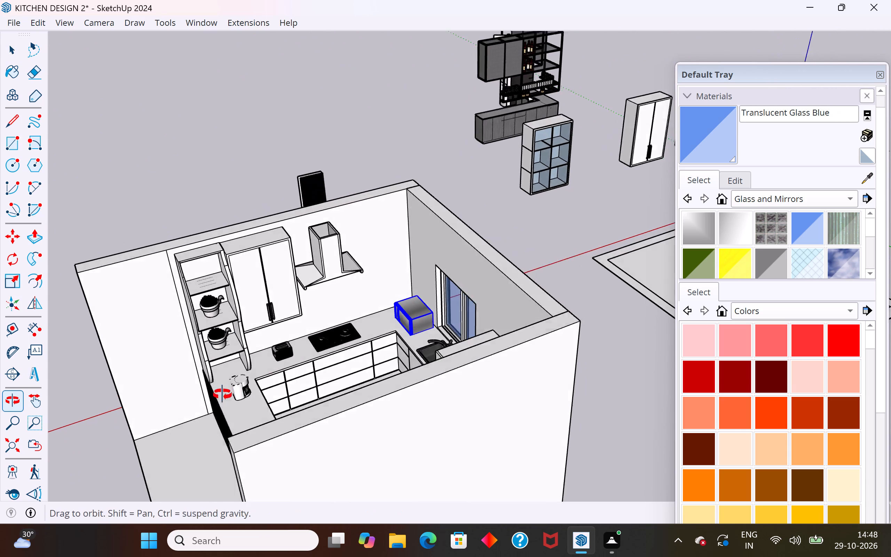
middle_drag(222, 394, 206, 390)
Rotate the white coffee maker about a quarter turn around its base corner so its carafe faces away from the curved shelf unit.
scroll(228, 357, up, 19)
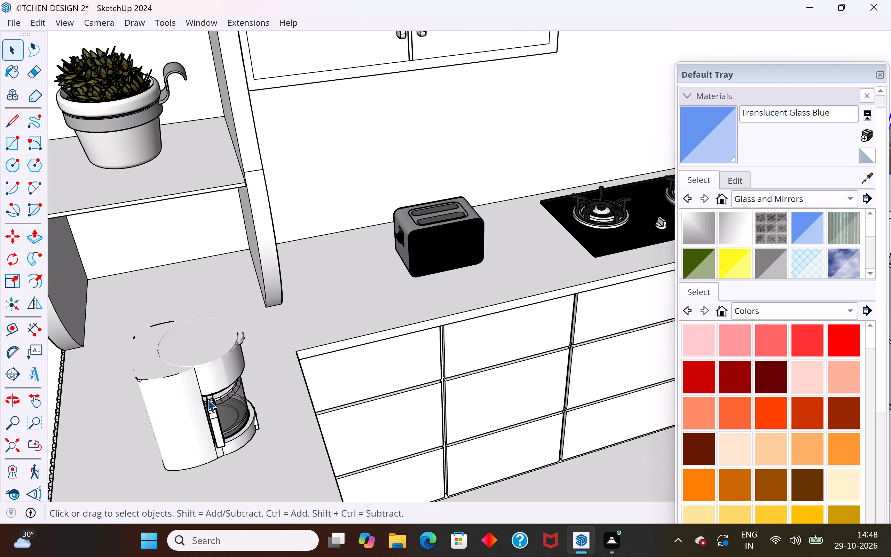
click(187, 407)
key(m)
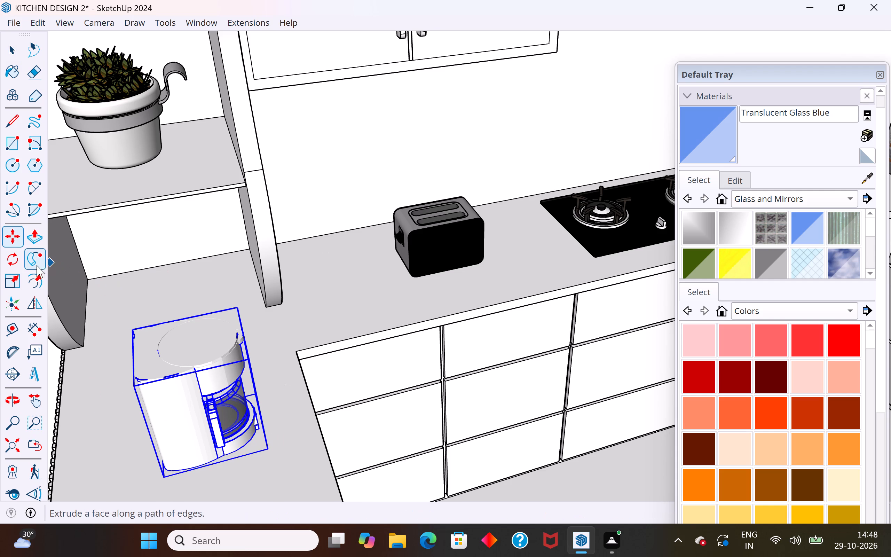
click(14, 264)
click(171, 480)
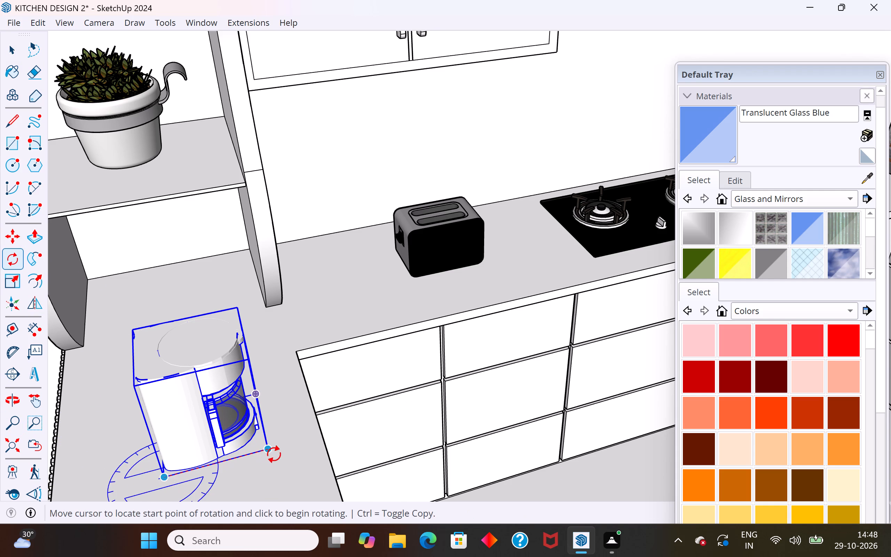
click(280, 453)
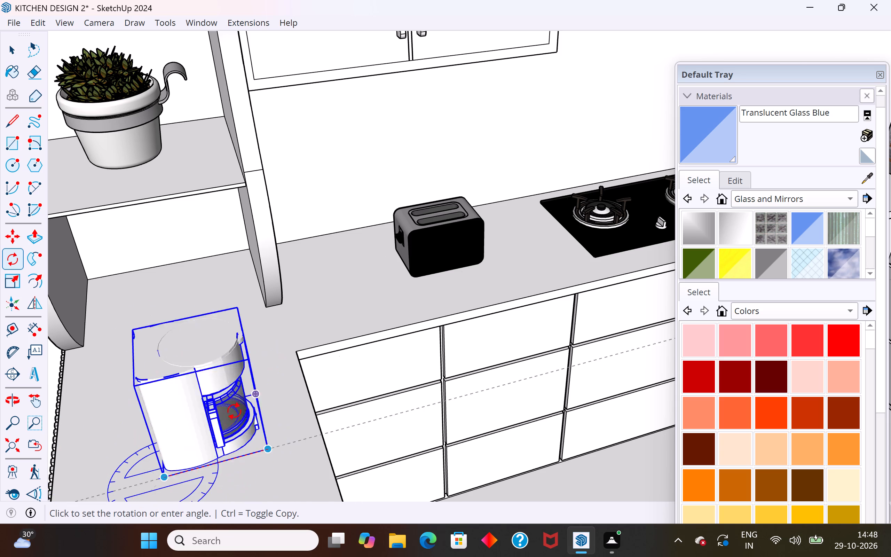
scroll(236, 407, down, 5)
scroll(259, 372, down, 5)
click(224, 463)
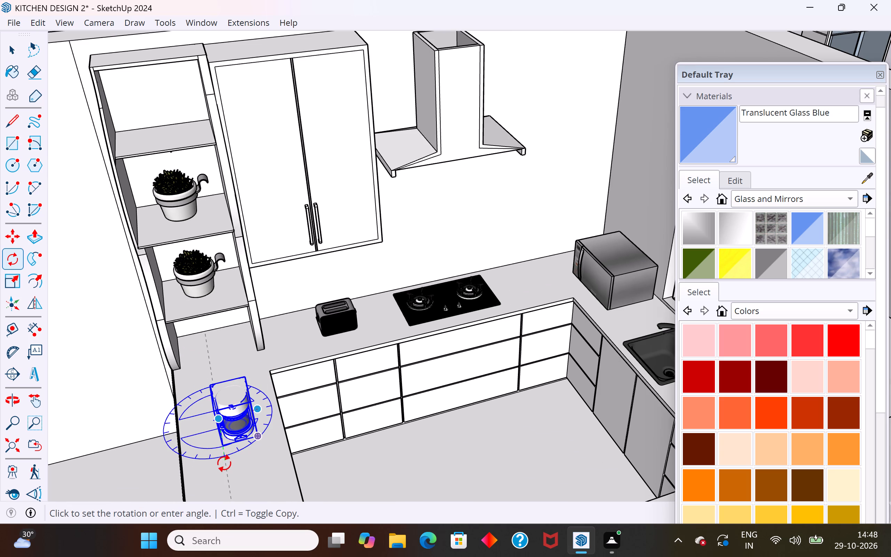
click(17, 53)
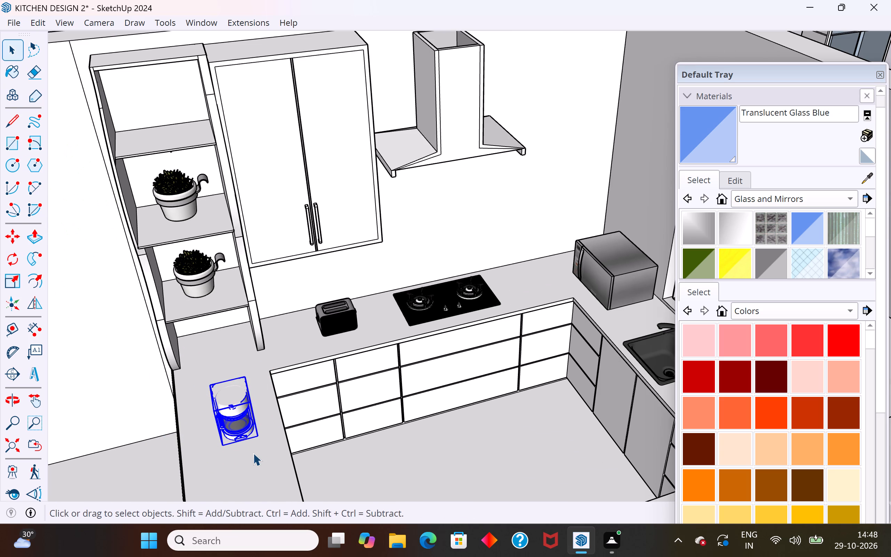
Move the coffee maker back along the countertop beneath the curved shelf unit's lowest shelf, near its outer side panel.
key(m)
click(260, 440)
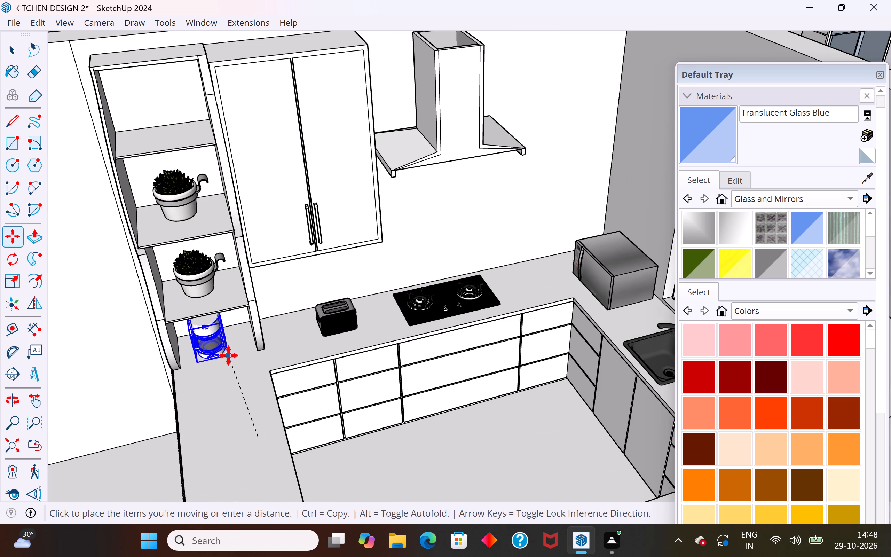
click(233, 354)
middle_drag(257, 449, 328, 350)
middle_drag(173, 446, 277, 416)
scroll(209, 393, up, 10)
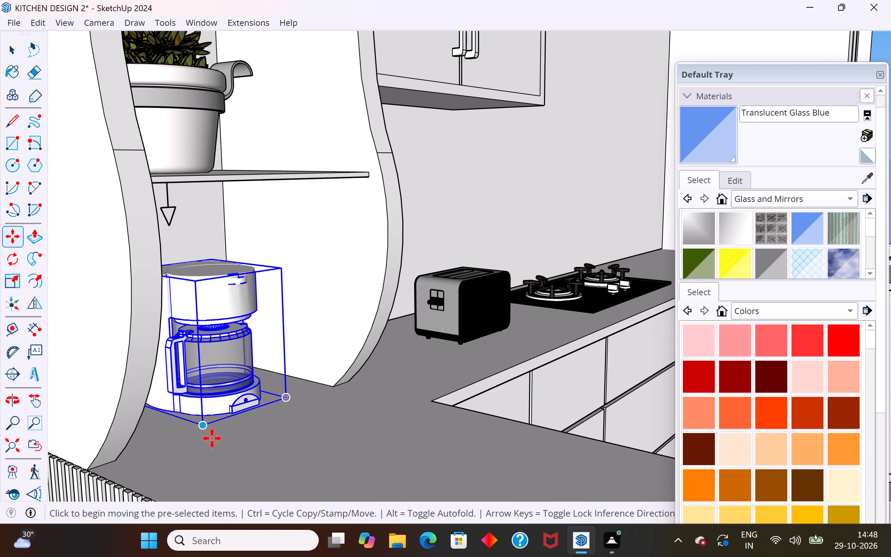
click(208, 426)
click(190, 412)
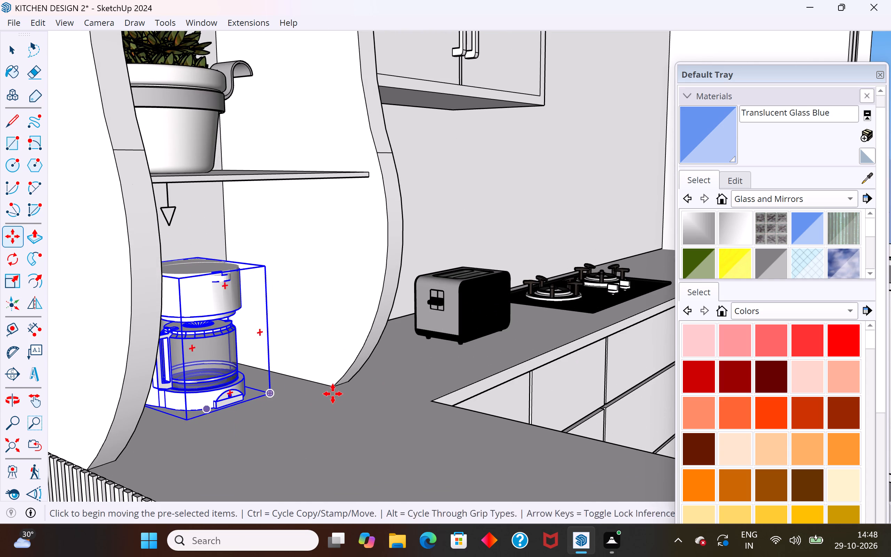
Unhide the last hidden object, the blue glass doors of the freestanding wall cabinet filled with bottles, mugs, jars and bowls.
scroll(331, 394, down, 10)
middle_drag(344, 406, 292, 479)
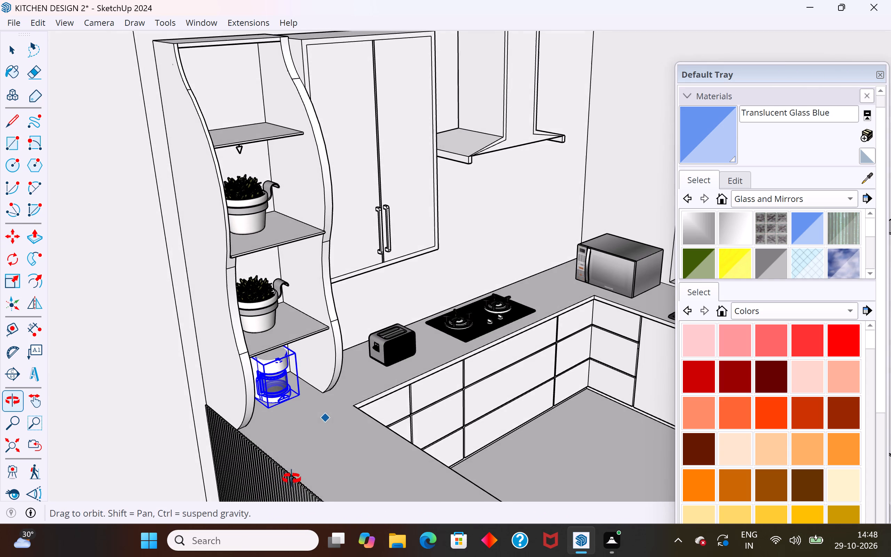
middle_drag(292, 479, 292, 480)
scroll(223, 250, down, 9)
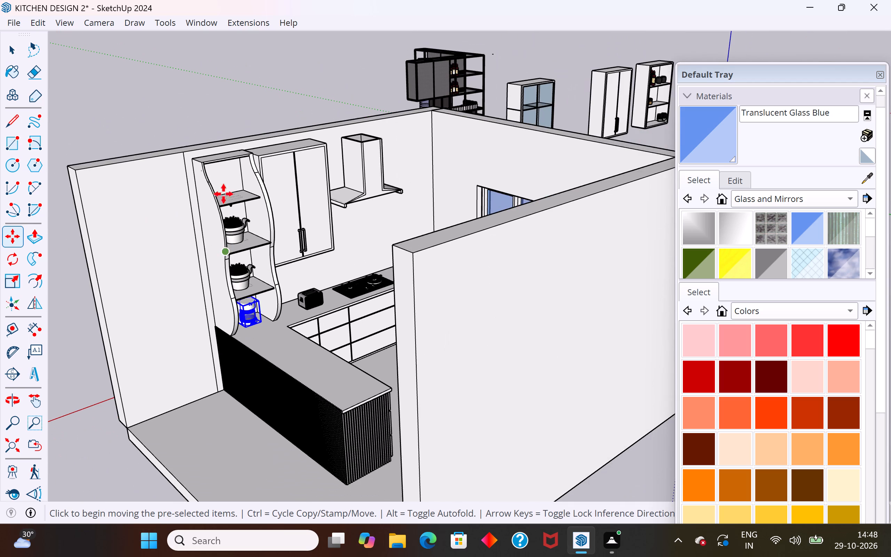
click(14, 50)
click(167, 91)
scroll(370, 152, up, 3)
middle_drag(393, 166, 348, 180)
scroll(210, 288, down, 11)
scroll(530, 217, up, 9)
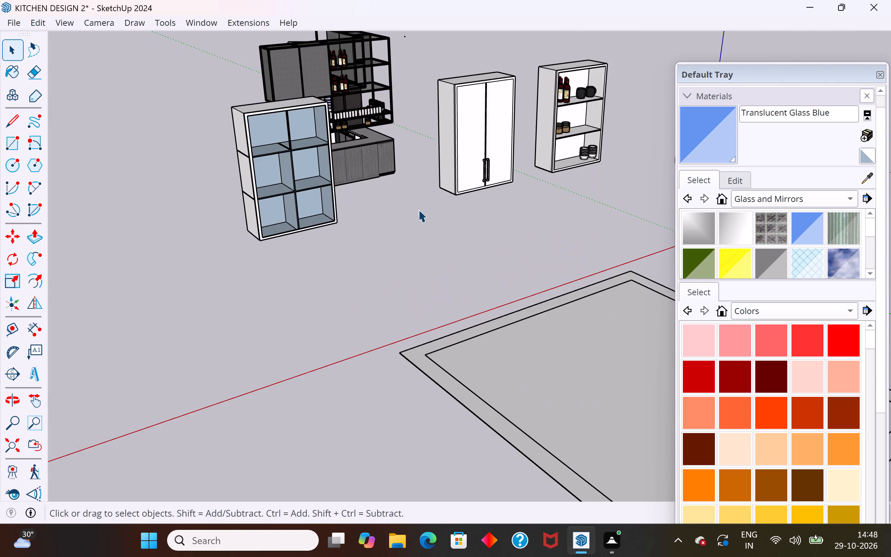
scroll(326, 281, down, 1)
scroll(617, 90, up, 11)
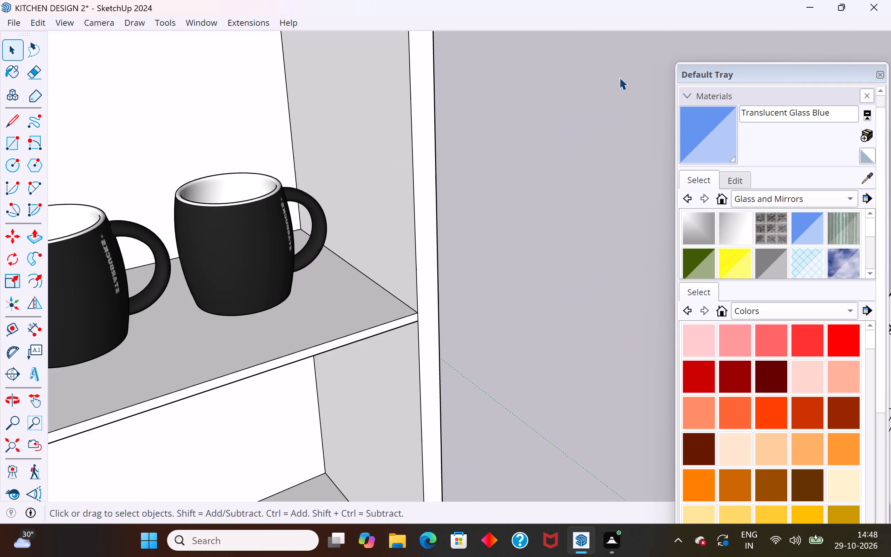
scroll(489, 234, down, 3)
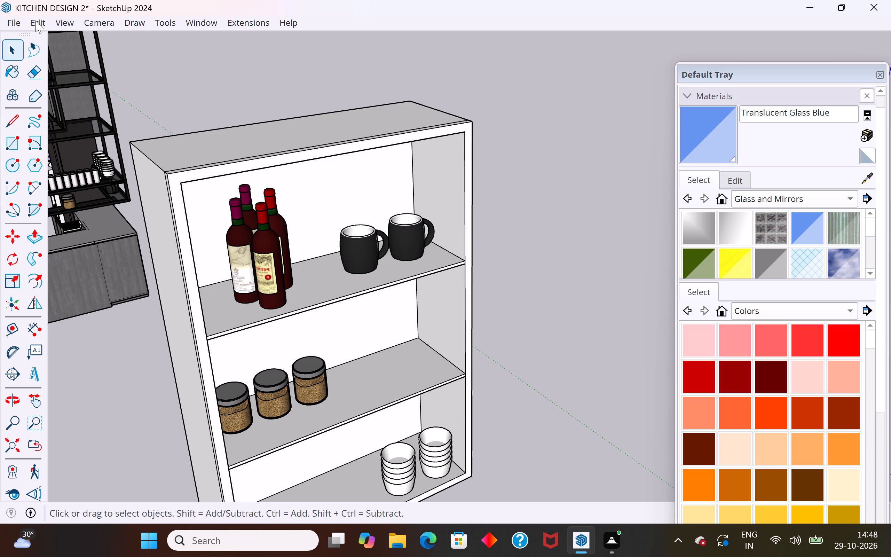
click(35, 21)
click(260, 270)
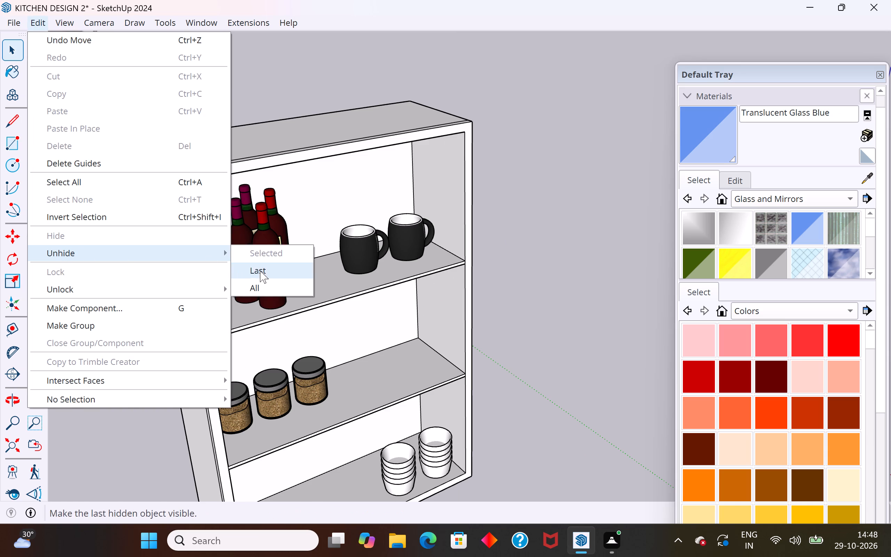
Select the whole glass-door cabinet with its bottles, mugs, jars and bowls and make it a group.
scroll(404, 233, down, 11)
drag(462, 152, 367, 337)
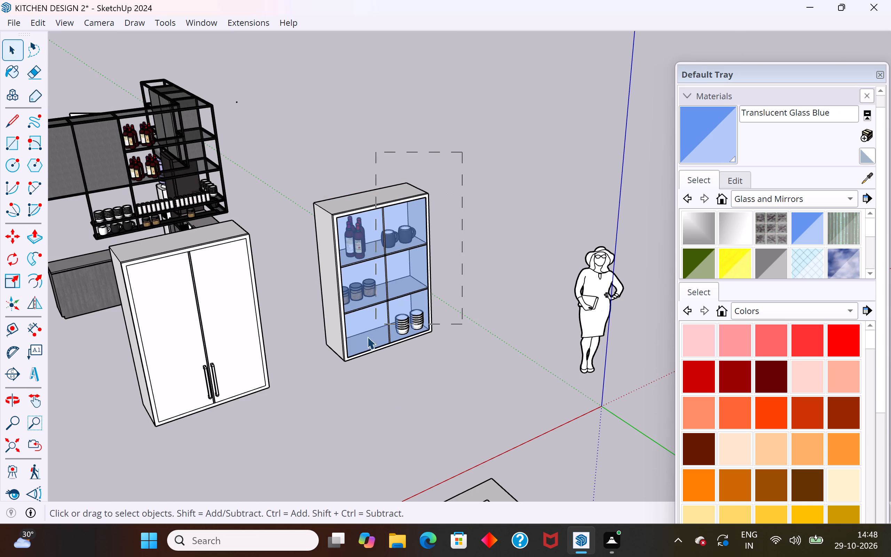
drag(367, 337, 314, 386)
right_click(364, 304)
click(417, 154)
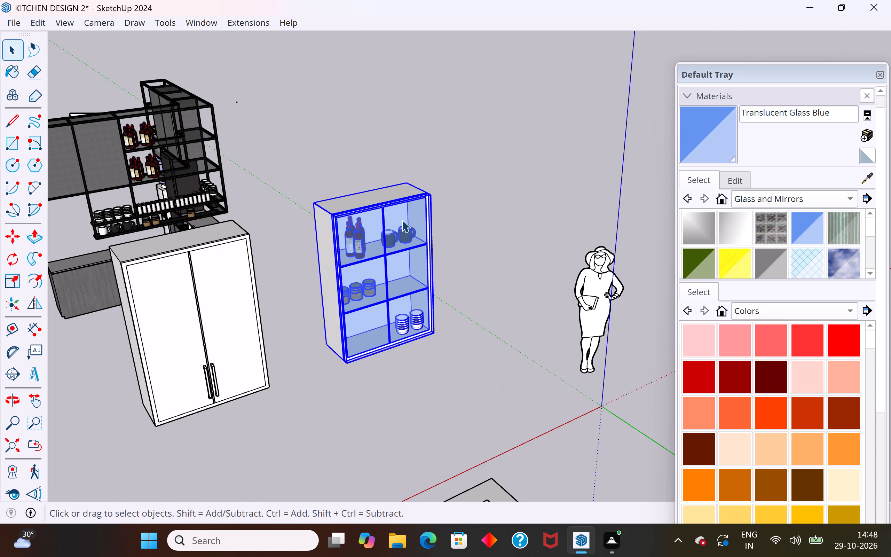
Move the filled glass-door cabinet by its top back corner onto the kitchen's hood wall, between the hood and the wall corner.
key(m)
click(316, 201)
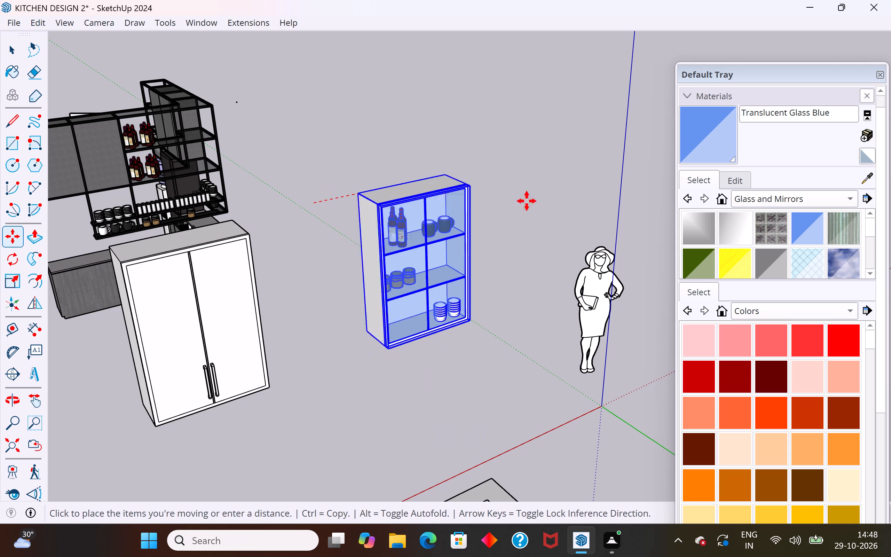
scroll(459, 256, down, 18)
scroll(234, 313, up, 7)
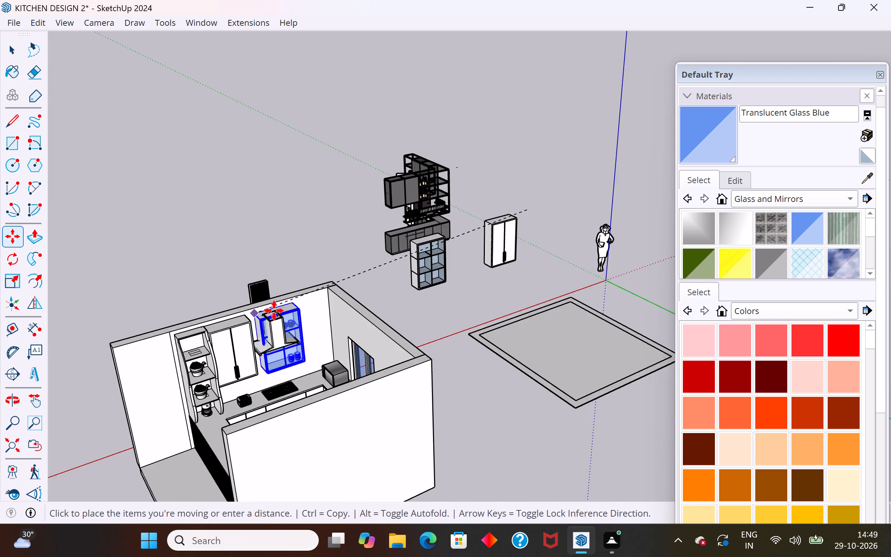
scroll(274, 311, up, 12)
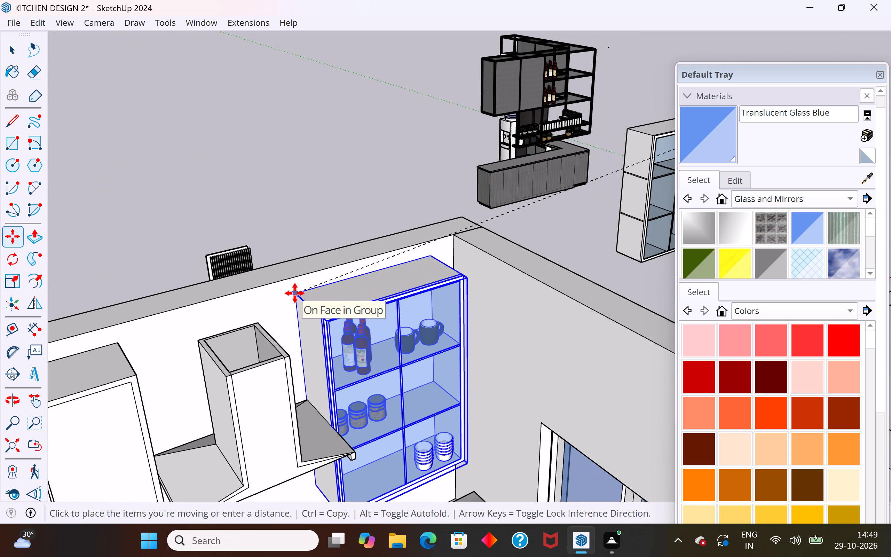
click(306, 291)
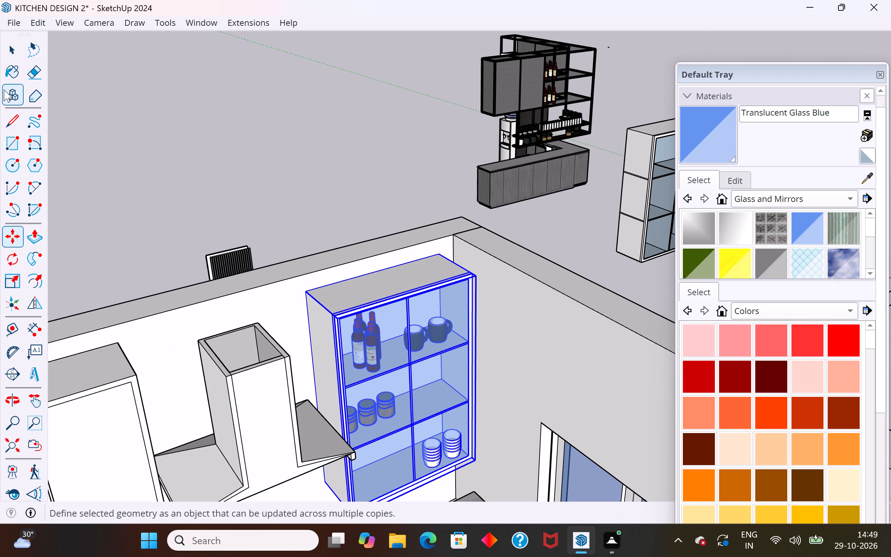
click(19, 55)
click(187, 195)
Create a Tape Measure guide from the double-door cabinet's top back corner along the hood wall to the glass-door cabinet's back edge.
middle_drag(450, 217, 352, 244)
scroll(440, 186, down, 3)
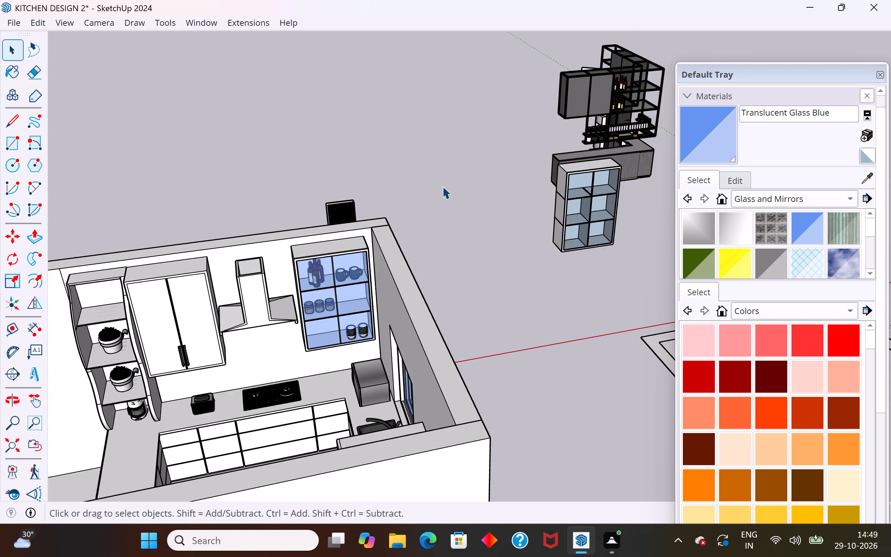
scroll(365, 289, up, 3)
middle_drag(503, 210, 512, 175)
scroll(503, 210, up, 1)
scroll(330, 189, up, 3)
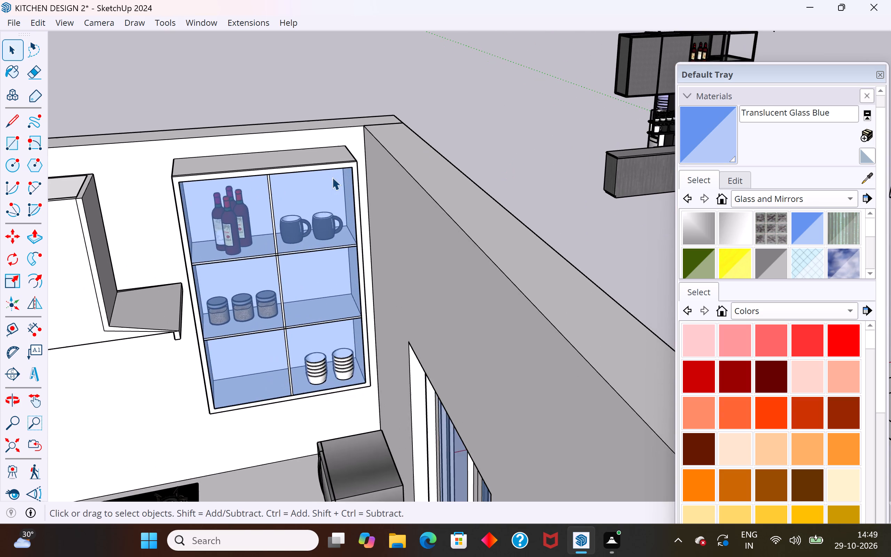
middle_drag(351, 189, 338, 260)
scroll(323, 251, up, 1)
middle_drag(326, 257, 472, 200)
scroll(532, 195, down, 2)
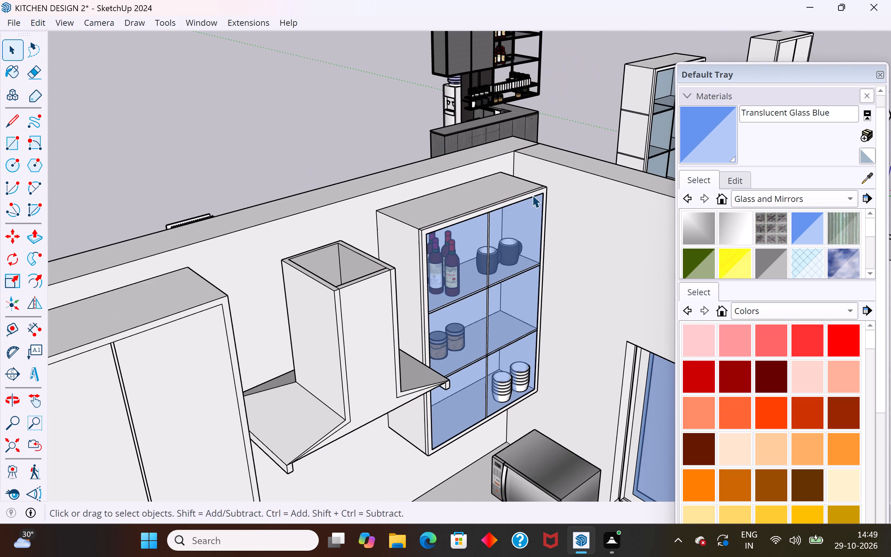
click(19, 327)
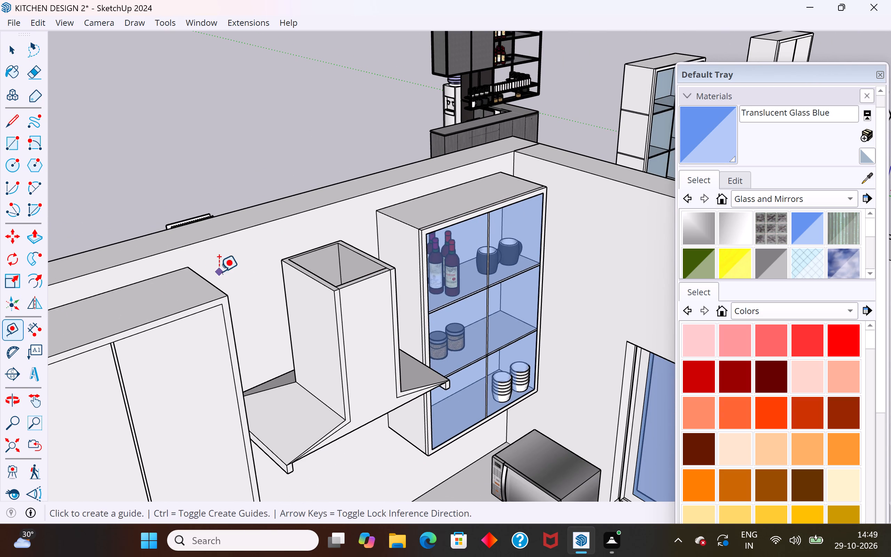
click(182, 265)
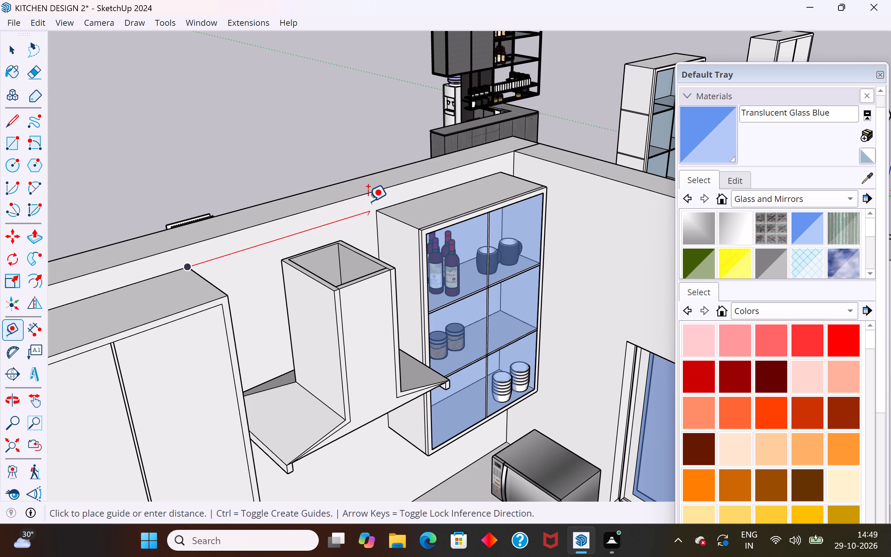
scroll(376, 204, up, 9)
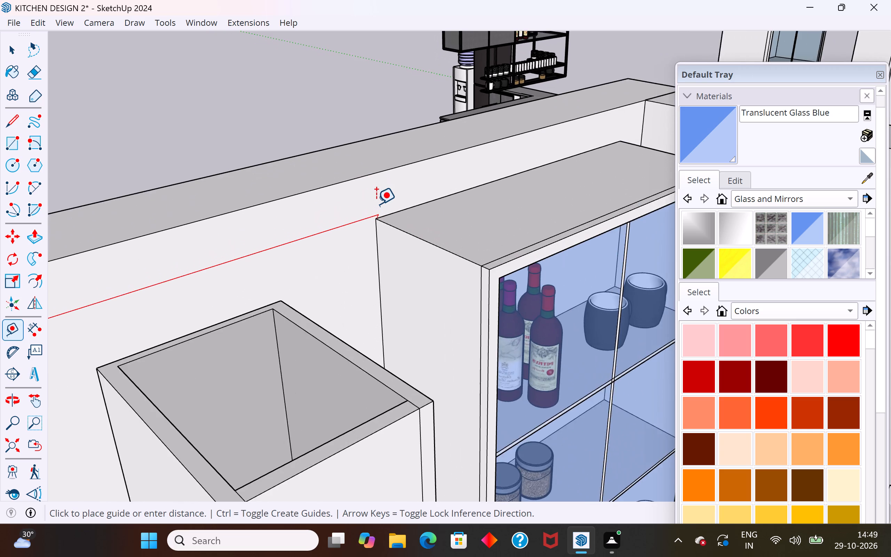
scroll(376, 204, up, 3)
click(371, 207)
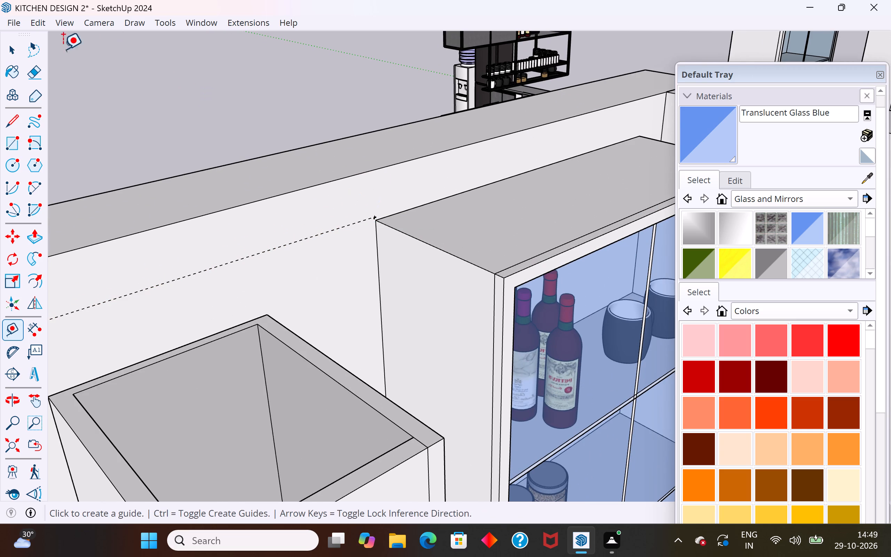
Move the glass-door cabinet so its top back corner meets the guide's end, level with the double-door cabinet's top.
click(20, 58)
click(173, 68)
click(391, 225)
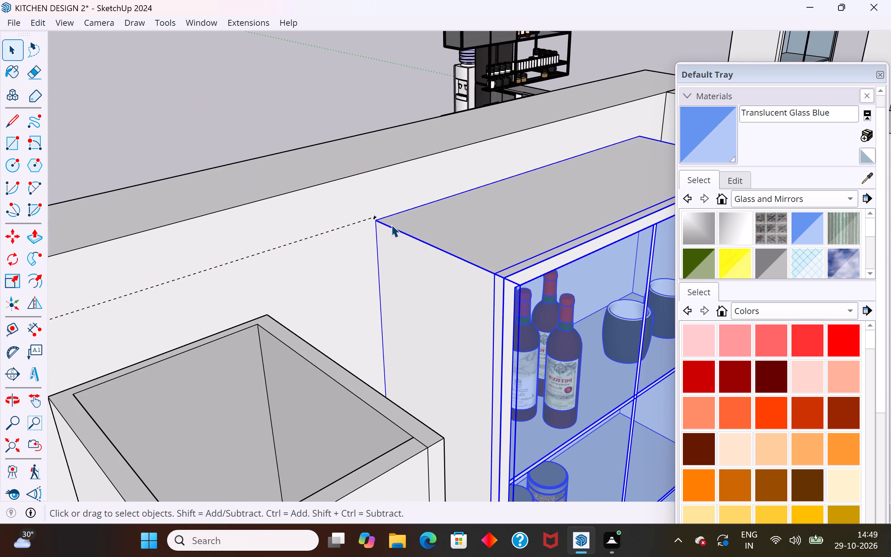
key(m)
scroll(376, 219, up, 17)
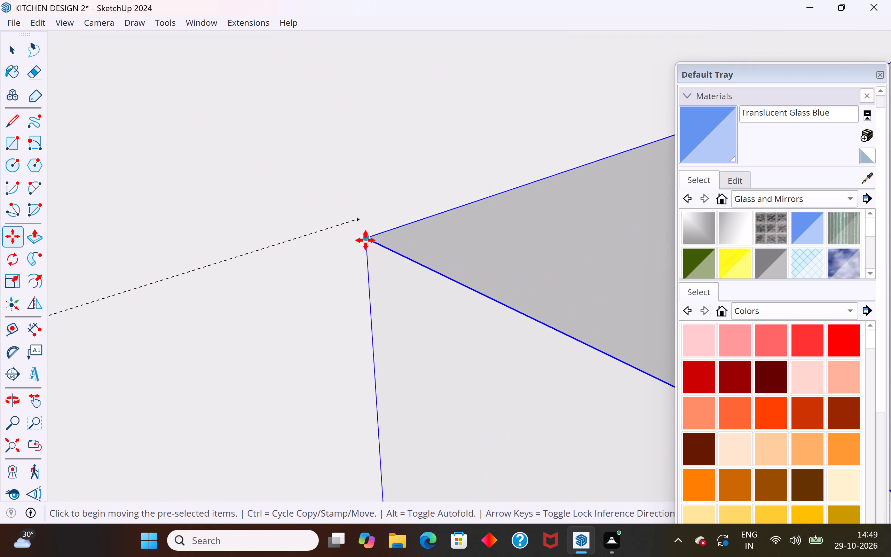
click(365, 240)
click(359, 222)
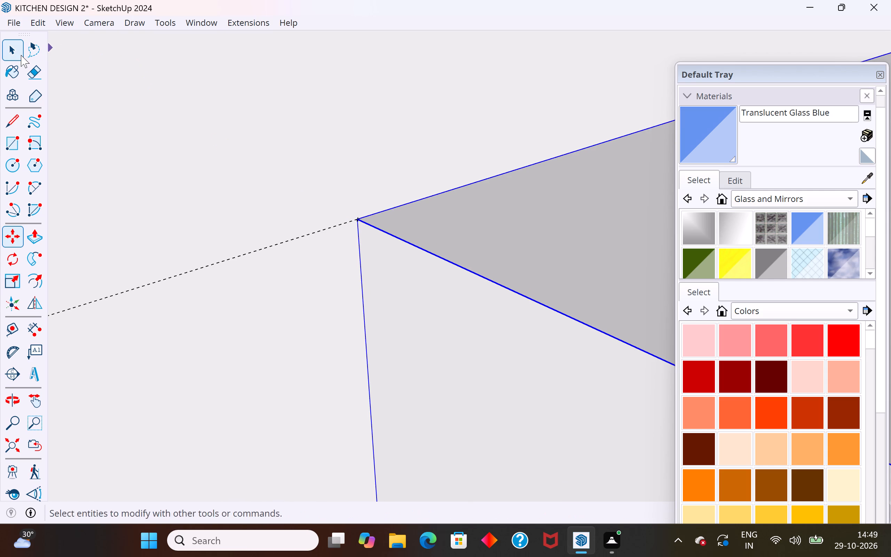
click(21, 55)
scroll(322, 209, down, 6)
click(309, 226)
Delete all guides from the model.
scroll(325, 230, down, 2)
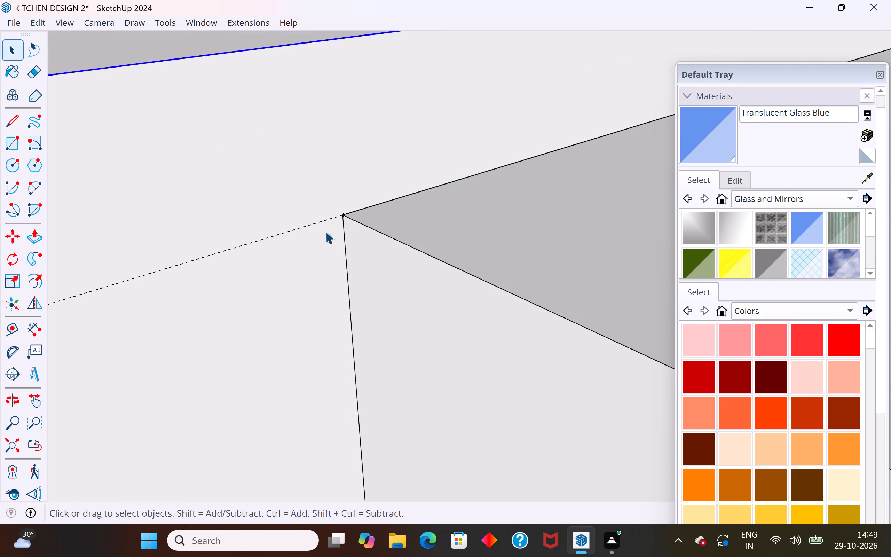
scroll(325, 232, down, 4)
click(40, 23)
click(56, 162)
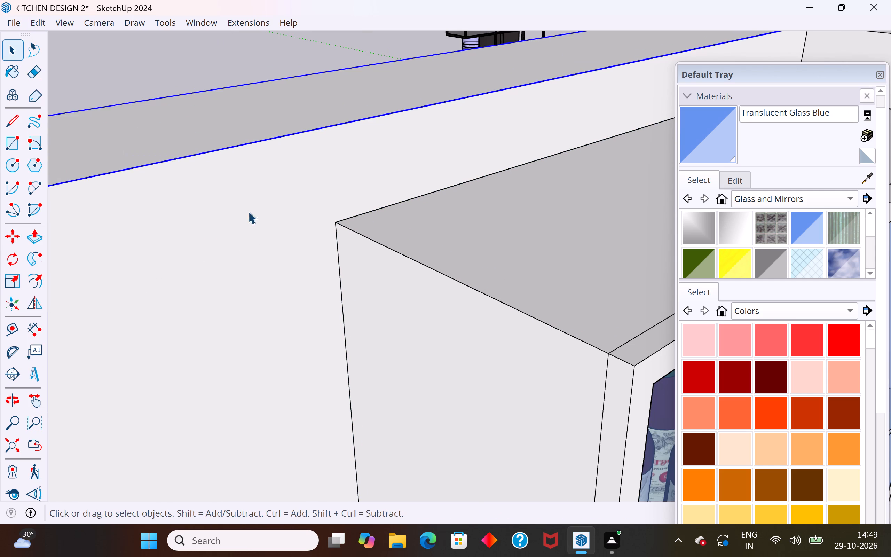
Examine the glass-door cabinet's placement on the hood wall and the overall kitchen layout from several angles.
scroll(365, 276, down, 20)
middle_drag(465, 334, 350, 303)
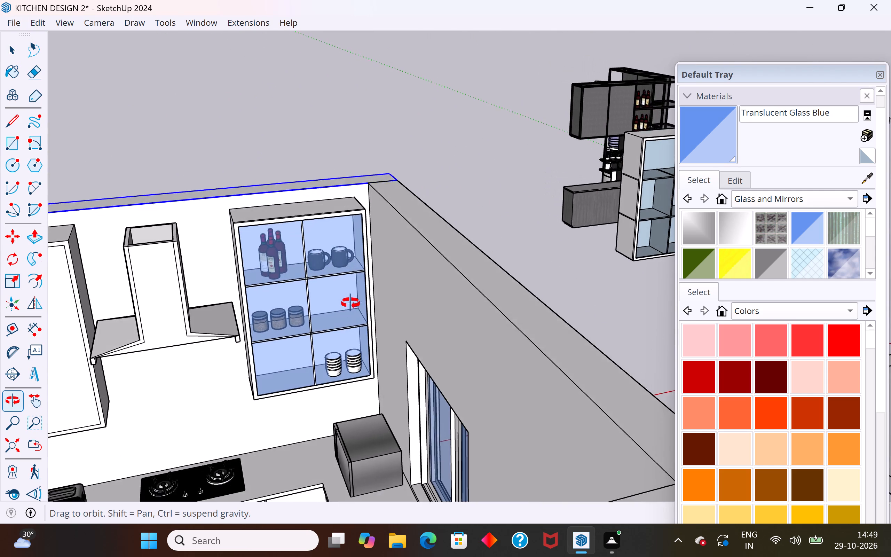
middle_drag(350, 303, 435, 293)
scroll(343, 269, down, 4)
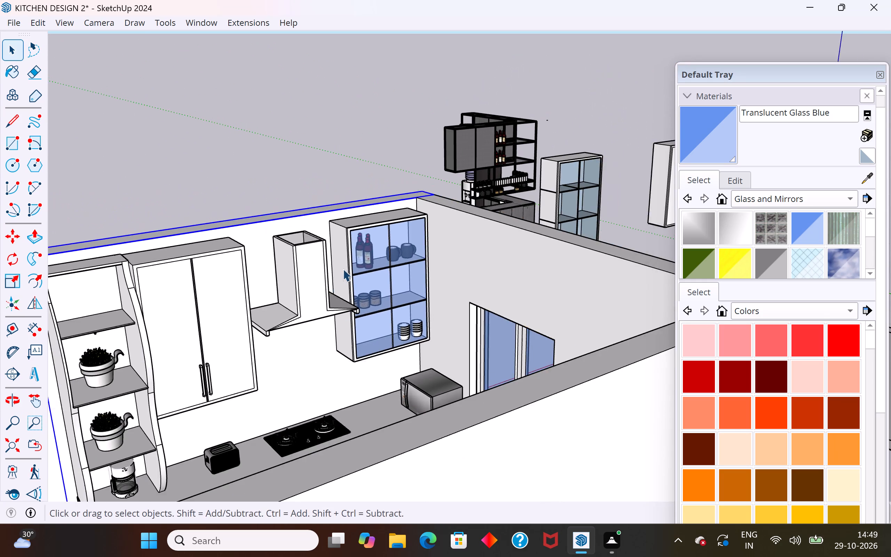
middle_drag(388, 370, 577, 361)
scroll(429, 351, down, 5)
middle_drag(437, 405, 475, 408)
scroll(308, 381, down, 2)
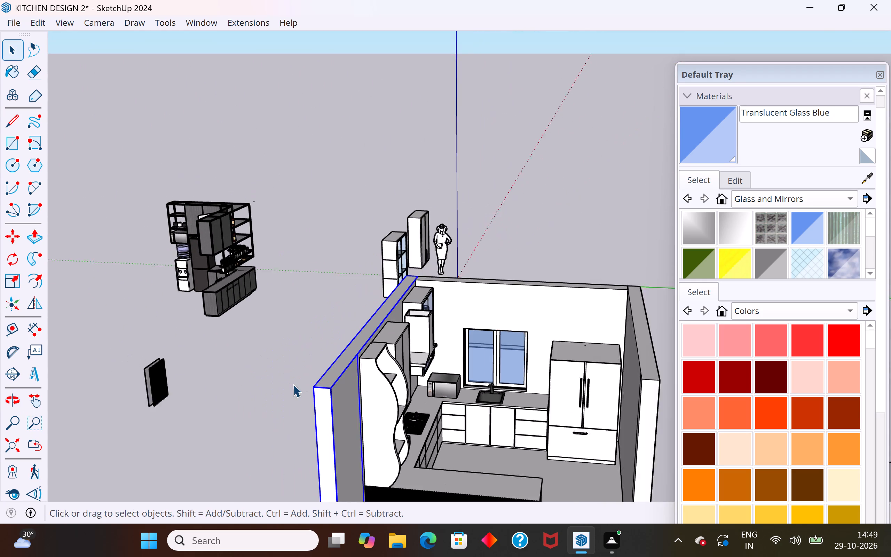
scroll(293, 384, down, 2)
scroll(545, 412, up, 4)
scroll(417, 407, up, 2)
middle_drag(416, 404, 364, 401)
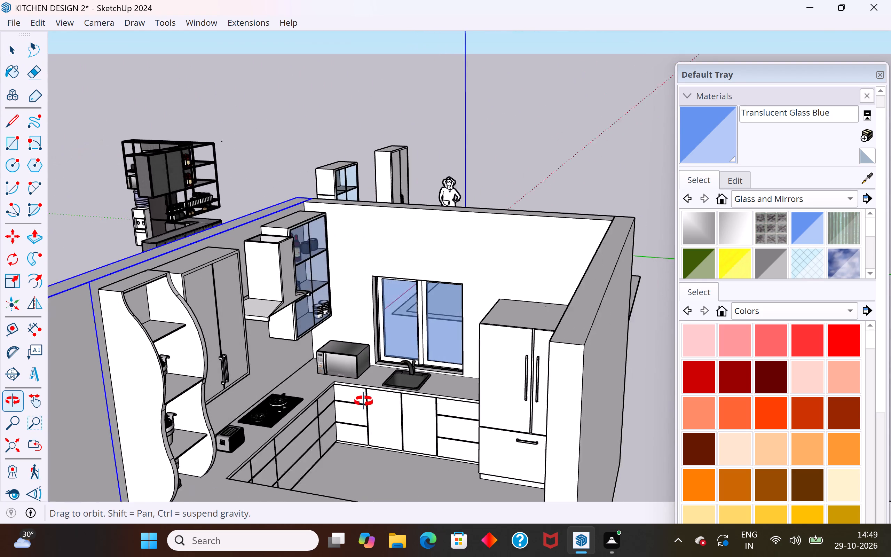
middle_drag(364, 401, 307, 410)
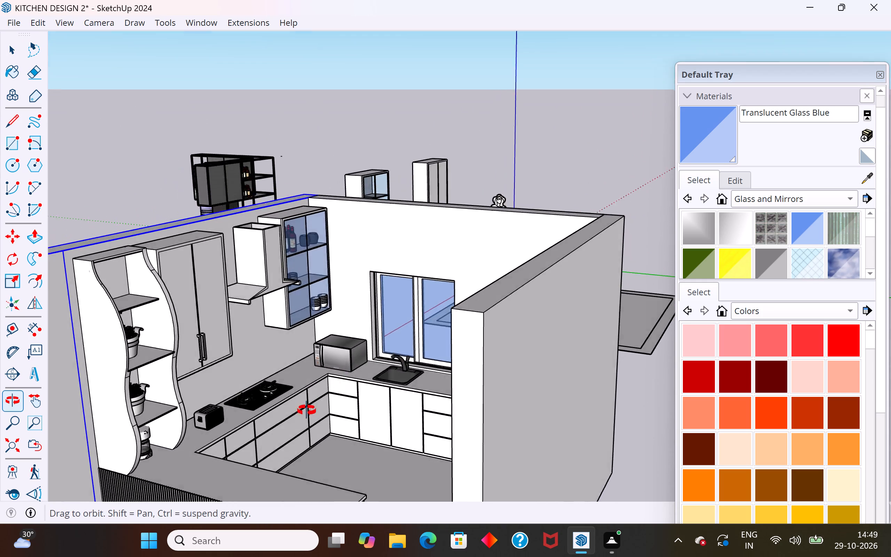
middle_drag(307, 410, 233, 425)
scroll(141, 410, up, 2)
middle_drag(289, 299, 302, 307)
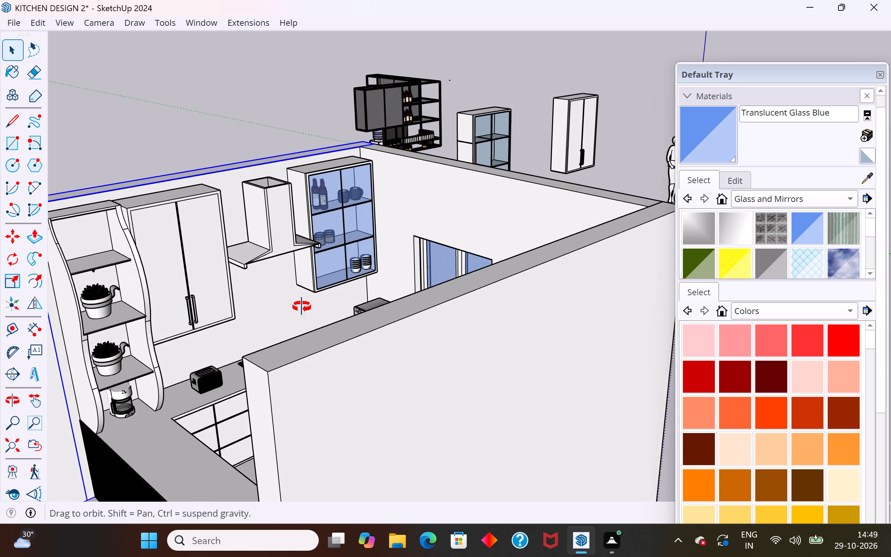
middle_drag(302, 307, 498, 276)
scroll(563, 362, up, 2)
scroll(407, 391, down, 3)
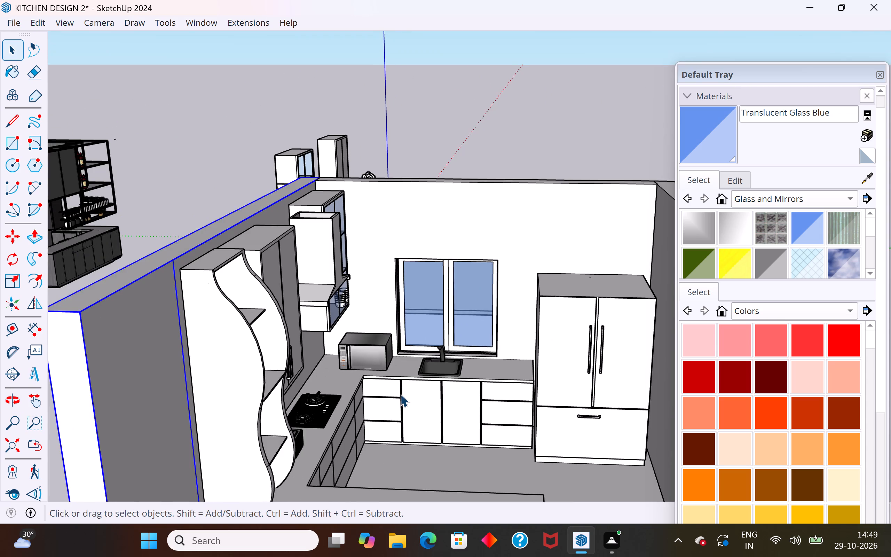
Delete the microwave from the countertop corner between the hob and the sink.
middle_drag(411, 402, 420, 406)
scroll(392, 386, down, 3)
middle_drag(468, 407, 429, 400)
click(379, 348)
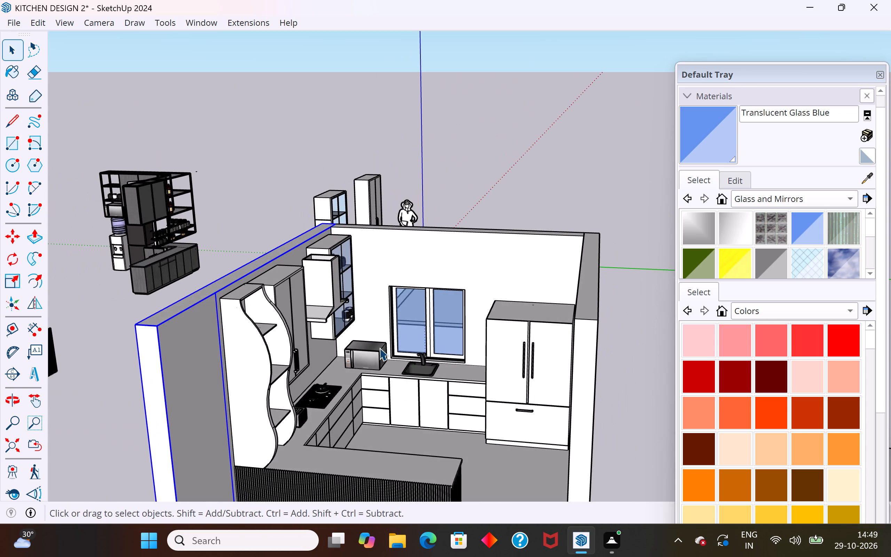
key(Delete)
Examine the countertop corner, the wall cabinets and the curved shelf unit in the main kitchen.
scroll(336, 417, down, 4)
middle_drag(366, 404, 302, 420)
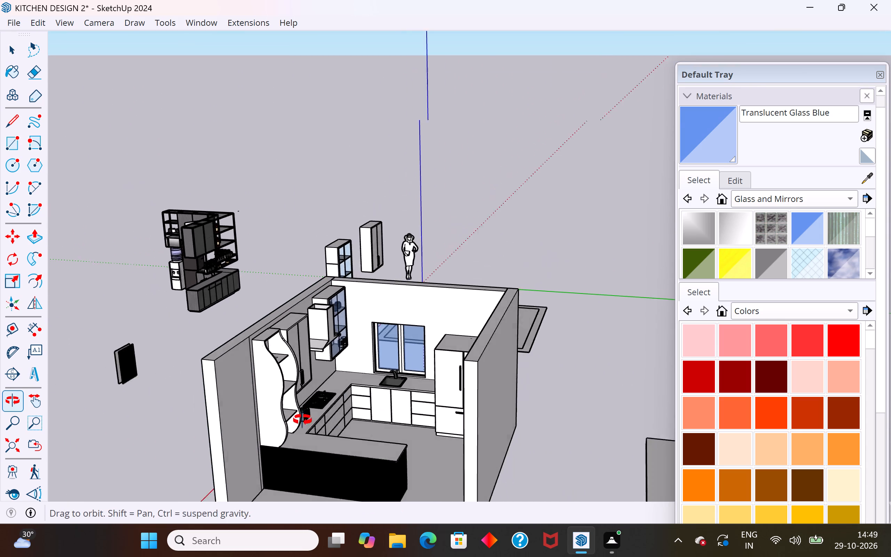
middle_drag(302, 420, 213, 441)
scroll(282, 296, up, 10)
middle_drag(388, 370, 377, 340)
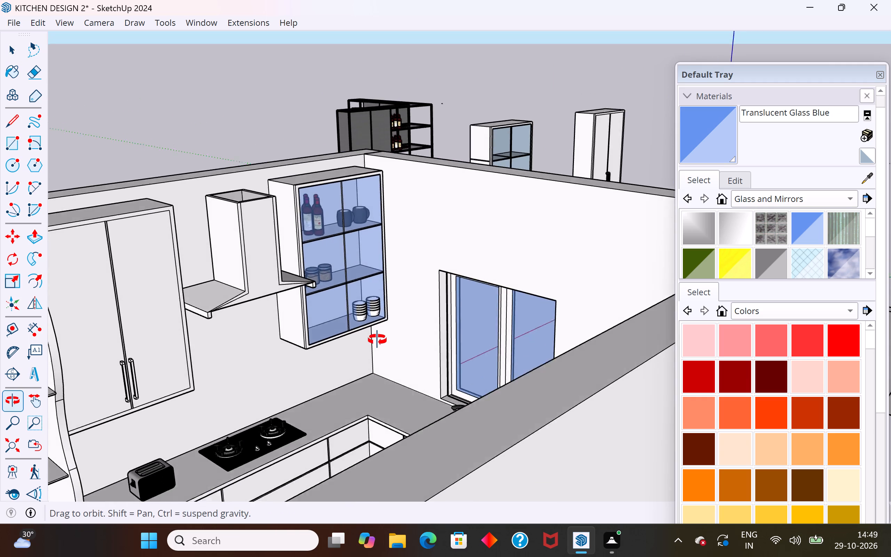
middle_drag(377, 340, 427, 343)
scroll(421, 247, down, 3)
middle_drag(417, 283, 408, 300)
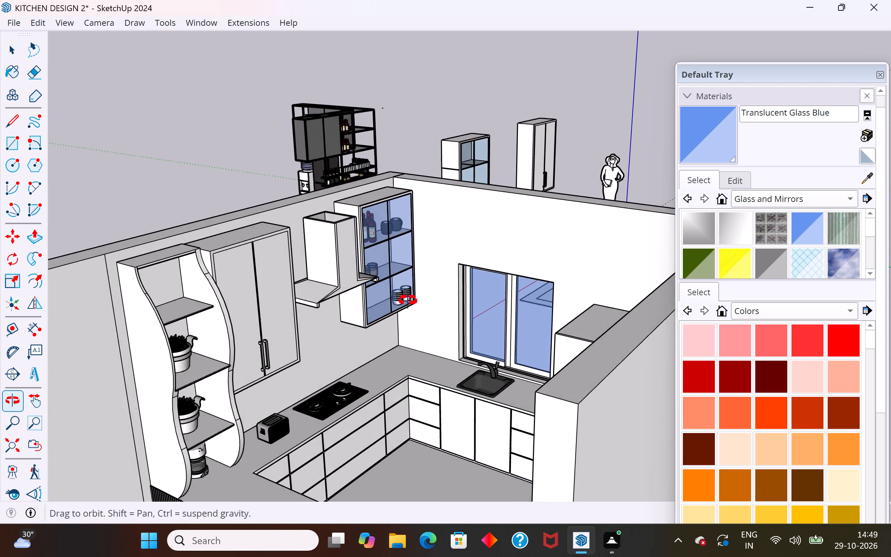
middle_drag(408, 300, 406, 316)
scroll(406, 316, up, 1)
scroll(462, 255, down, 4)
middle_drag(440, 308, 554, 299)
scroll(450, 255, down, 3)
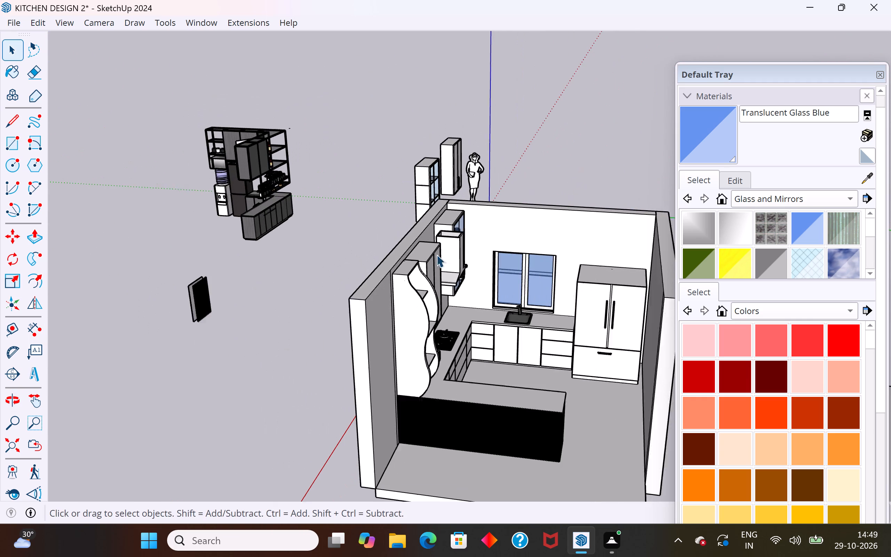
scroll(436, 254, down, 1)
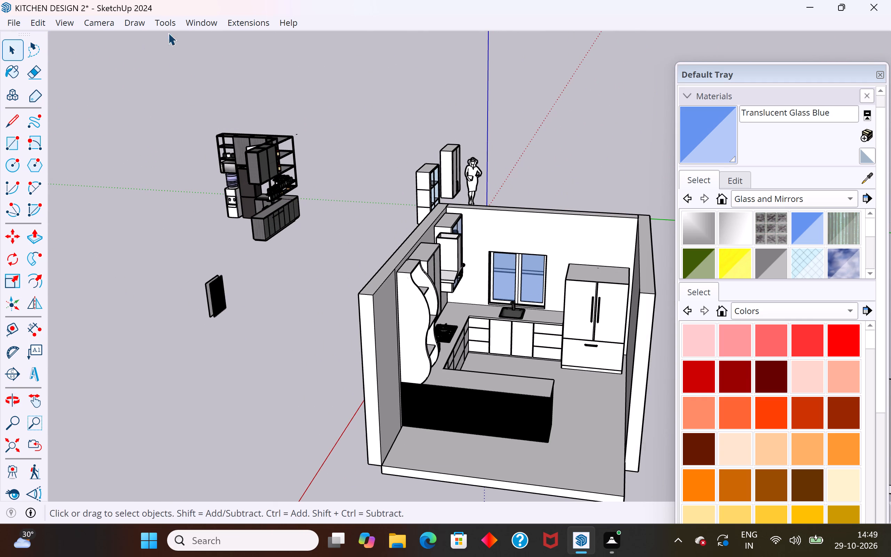
Display the V-Ray for SketchUp toolset in the workspace.
click(418, 15)
click(430, 21)
right_click(430, 22)
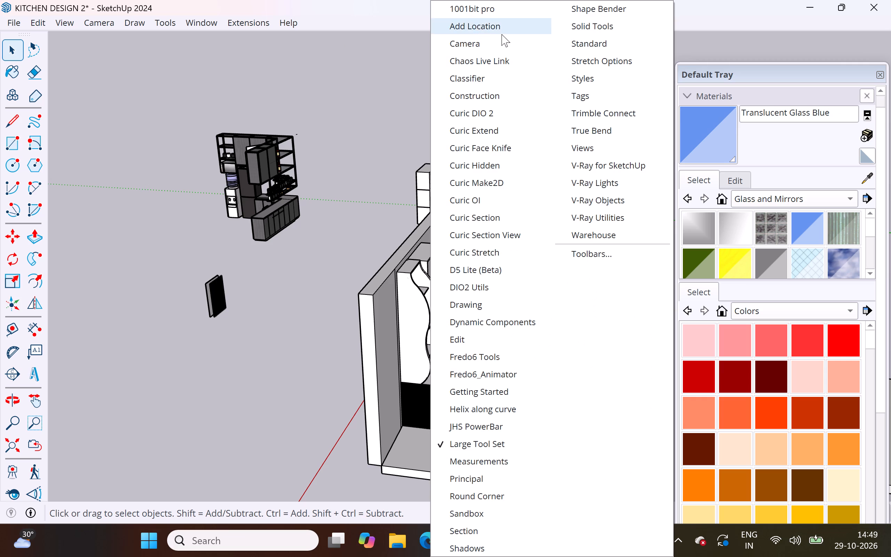
click(598, 164)
Open the Chaos Cosmos browser, check its downloaded assets, and close it.
click(163, 133)
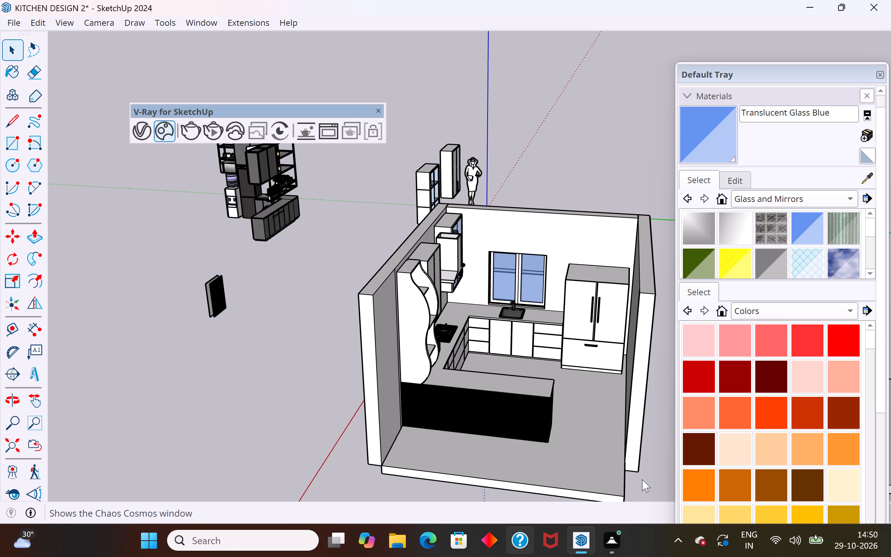
scroll(266, 302, down, 3)
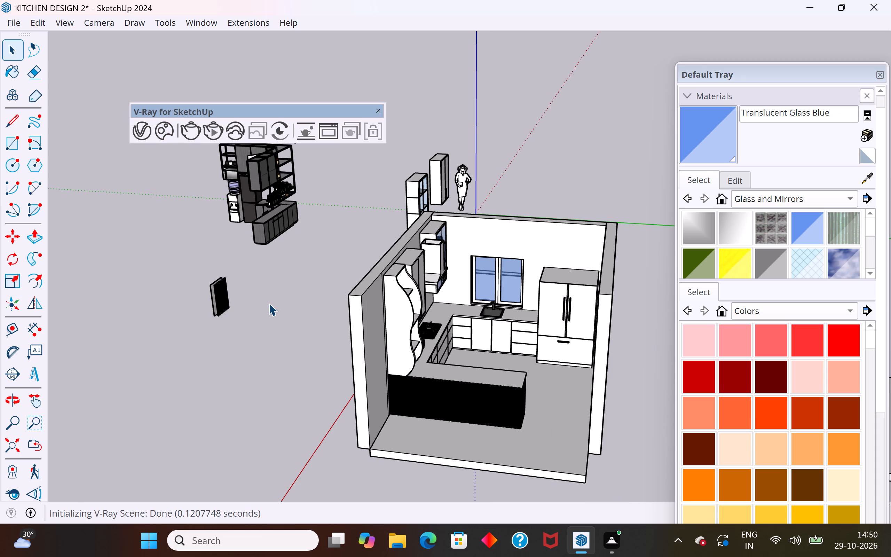
scroll(277, 312, down, 5)
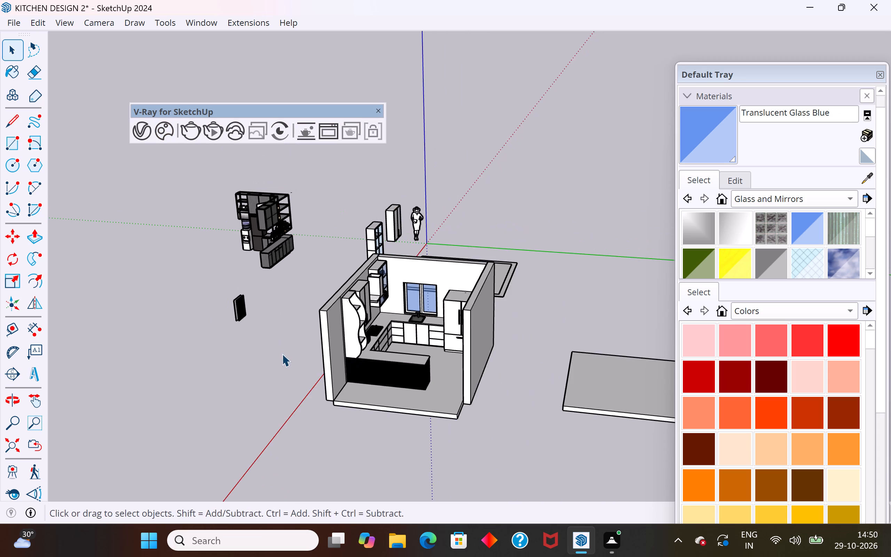
middle_drag(288, 354, 610, 310)
scroll(371, 228, down, 4)
scroll(171, 130, up, 3)
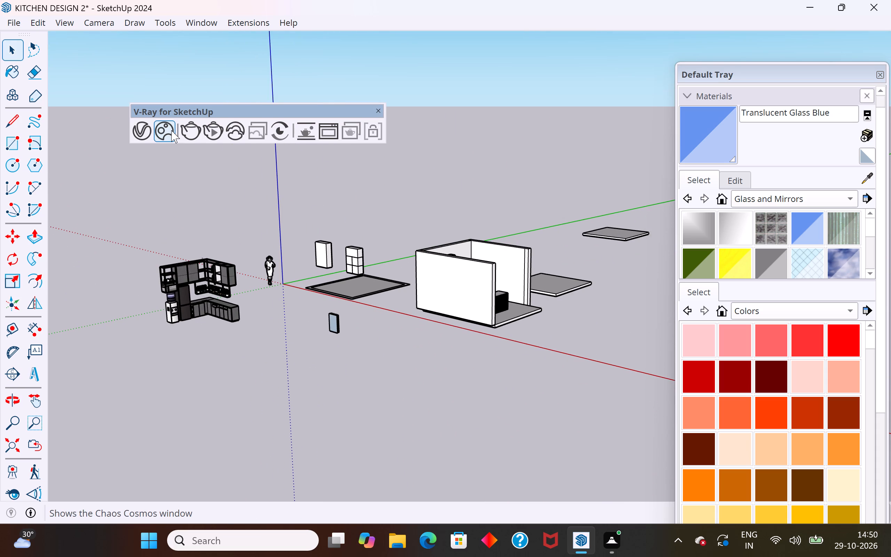
click(171, 130)
scroll(372, 321, up, 3)
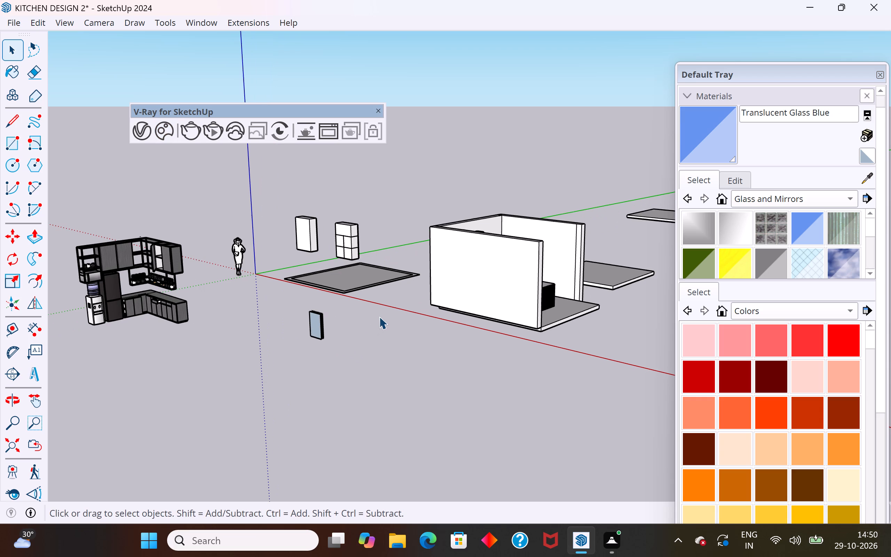
scroll(379, 316, down, 3)
scroll(407, 338, down, 1)
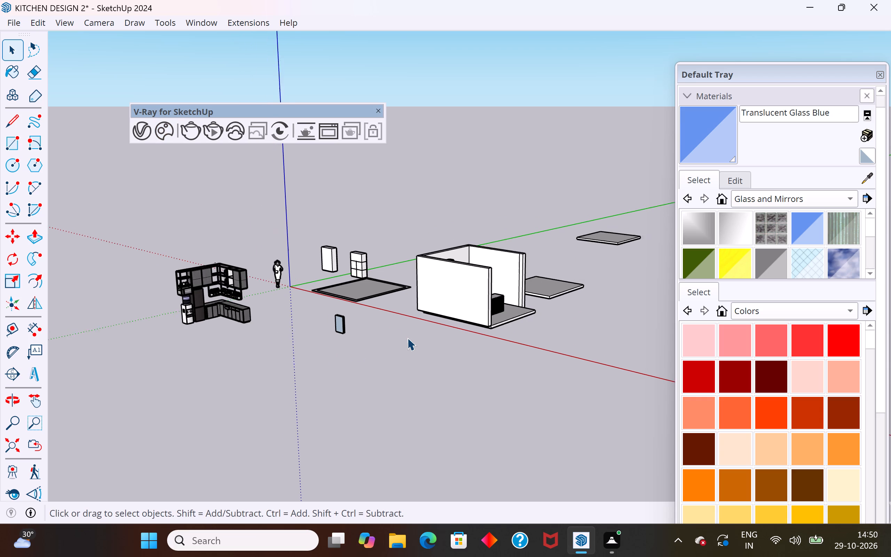
scroll(407, 338, down, 2)
middle_drag(512, 355, 136, 355)
scroll(502, 231, up, 2)
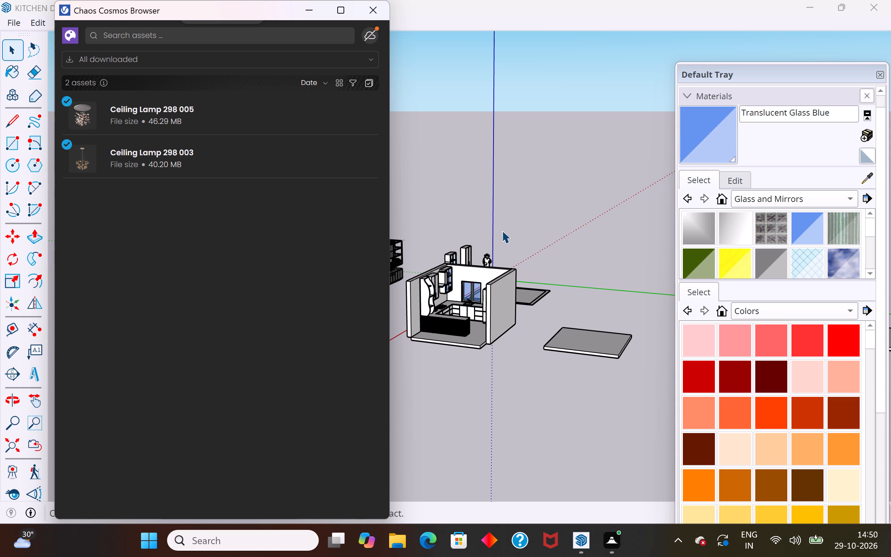
click(373, 13)
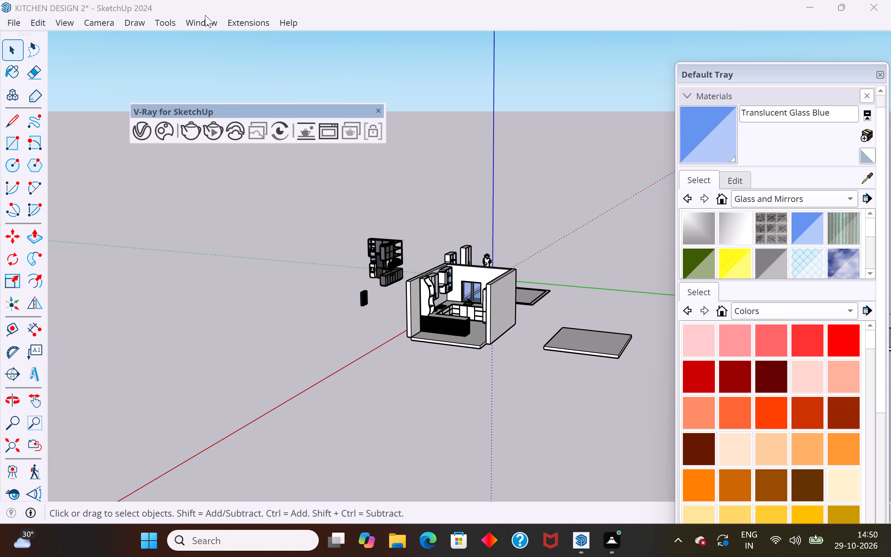
Open 3D Warehouse and search the models for "hanging light", replacing the "kitchen set" search.
click(203, 20)
click(224, 135)
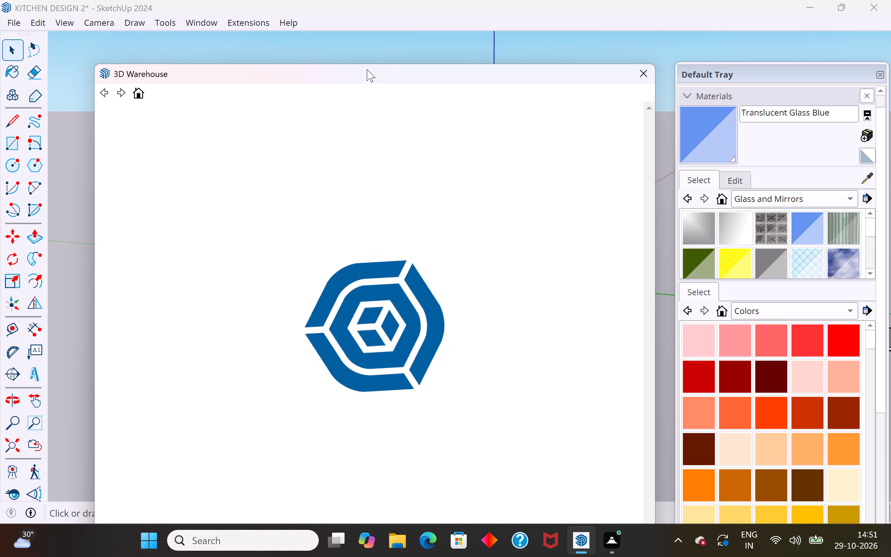
drag(369, 75, 408, 24)
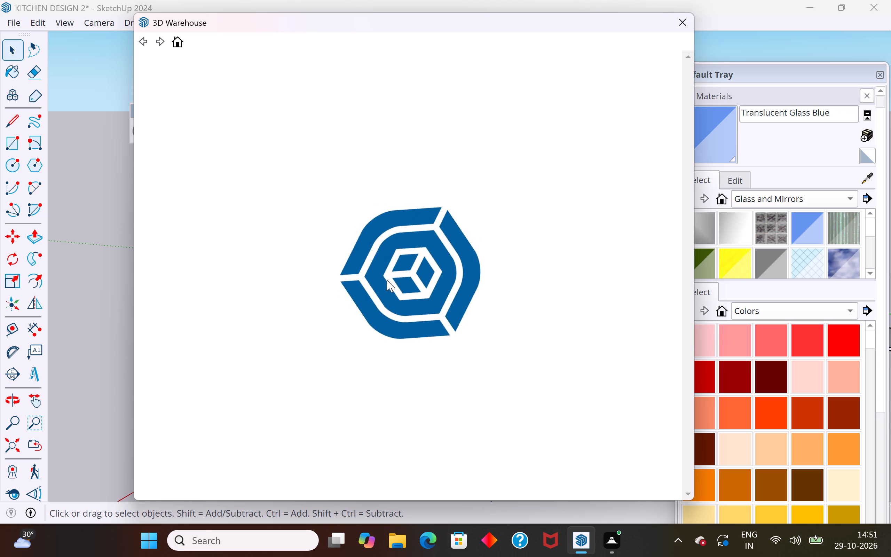
scroll(325, 406, down, 4)
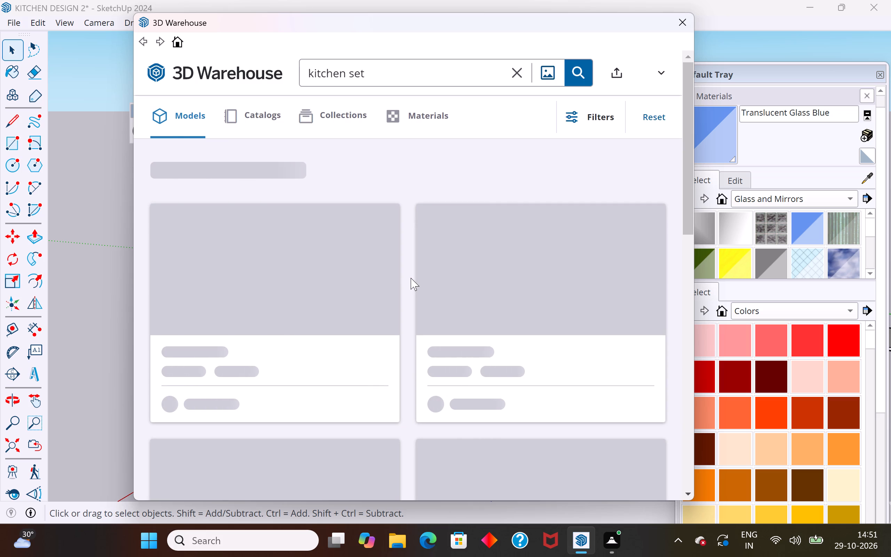
click(518, 74)
click(403, 75)
text(hand)
key(BackSpace)
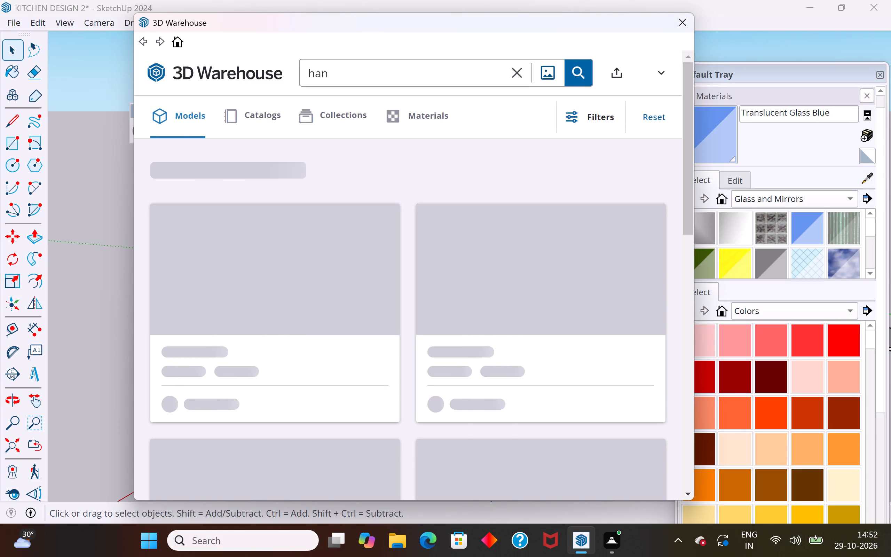
text(ging light)
key(Return)
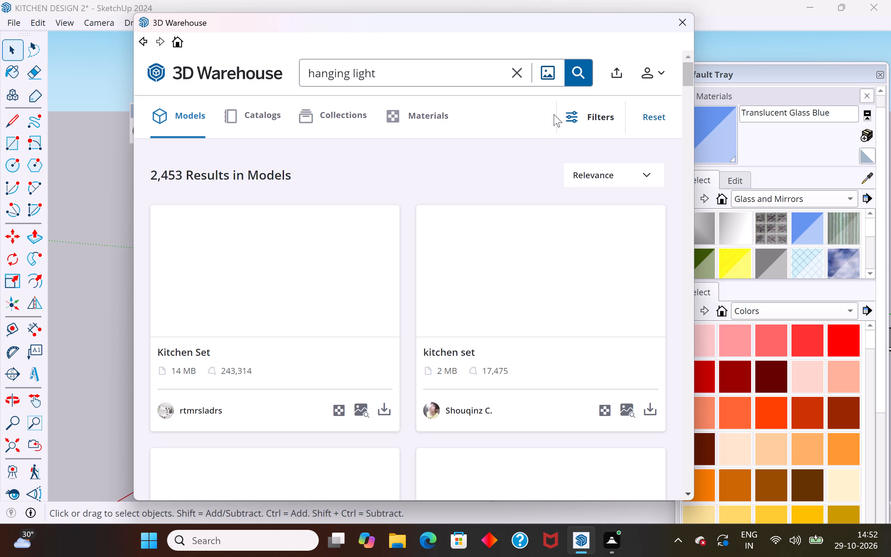
click(579, 76)
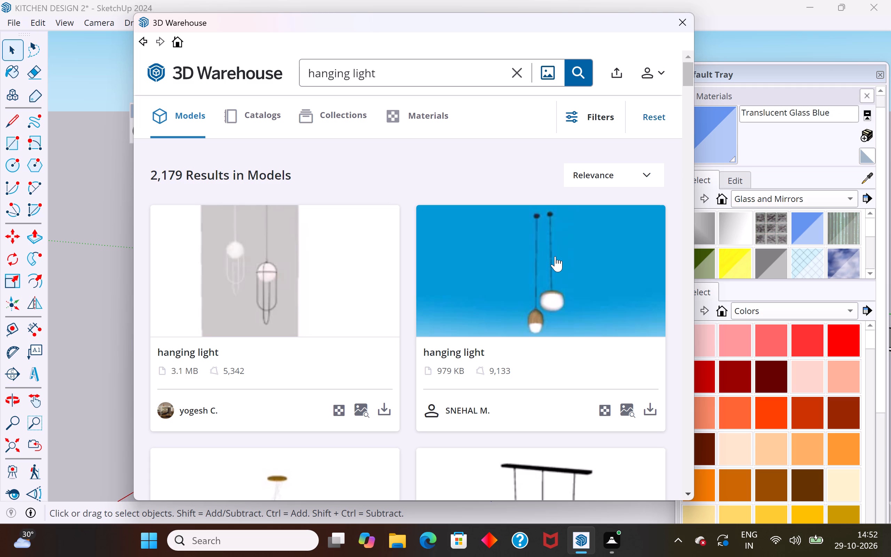
Browse the hanging light models and compare the pendant designs for one that suits the kitchen.
scroll(497, 337, down, 4)
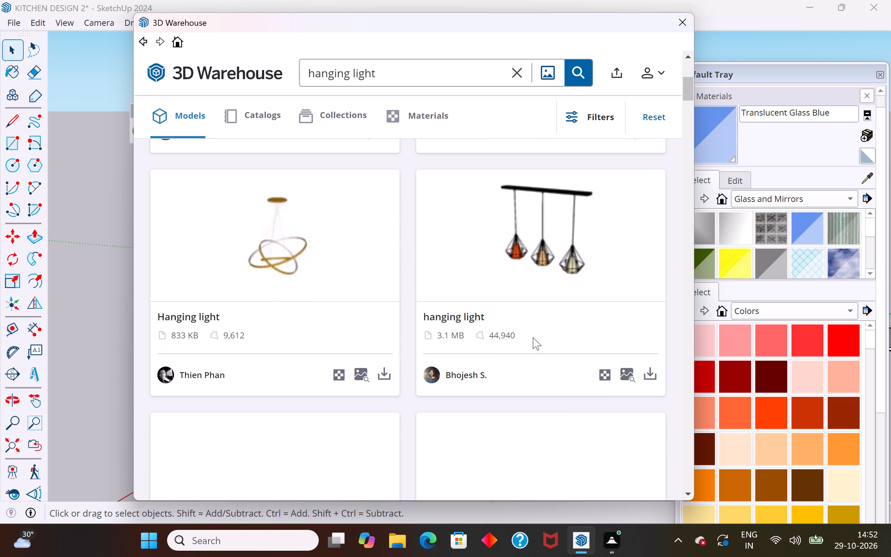
scroll(577, 335, down, 1)
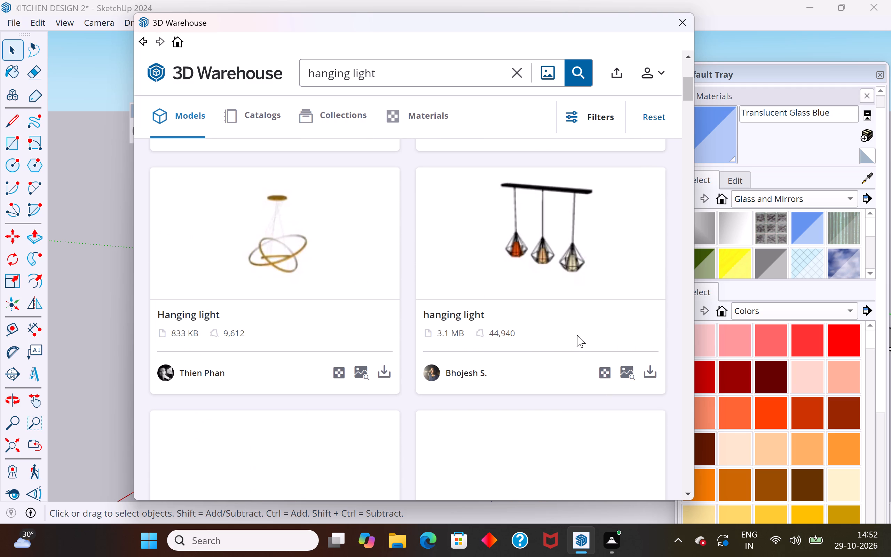
scroll(577, 335, down, 7)
scroll(577, 335, up, 2)
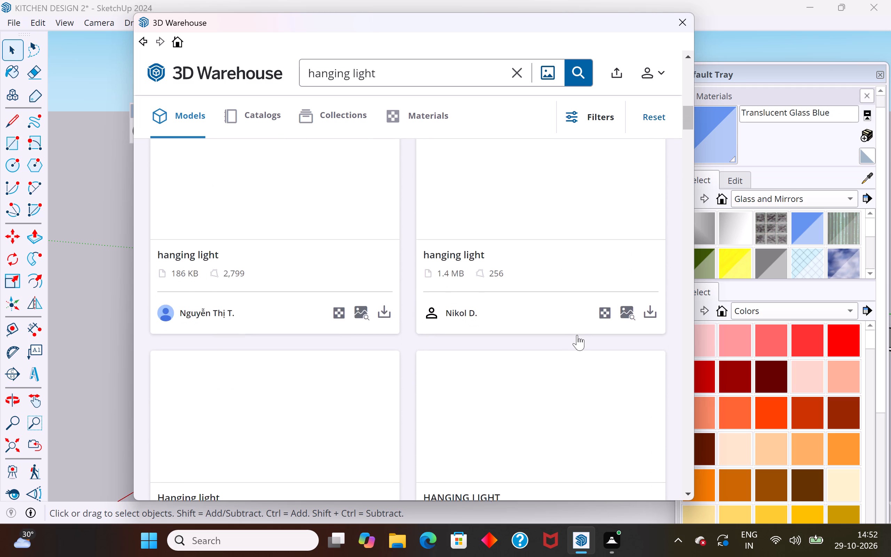
scroll(577, 335, up, 9)
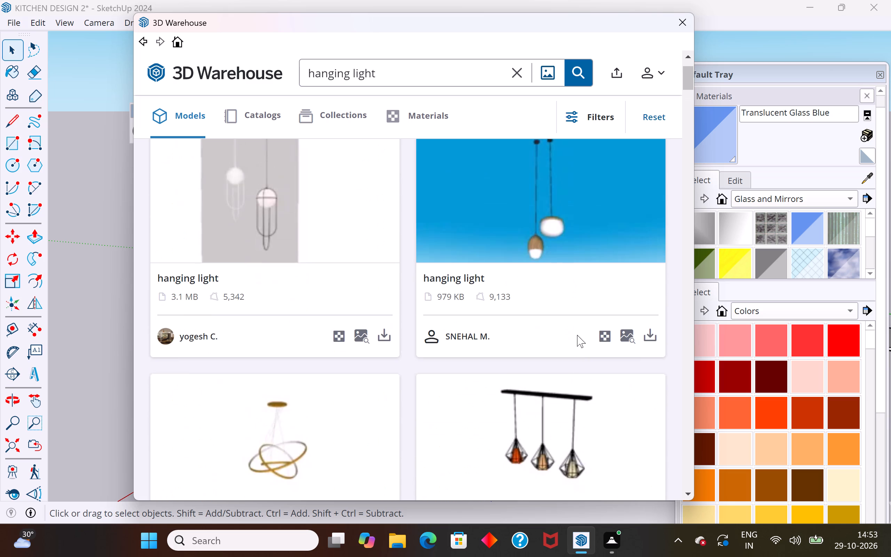
scroll(577, 335, down, 3)
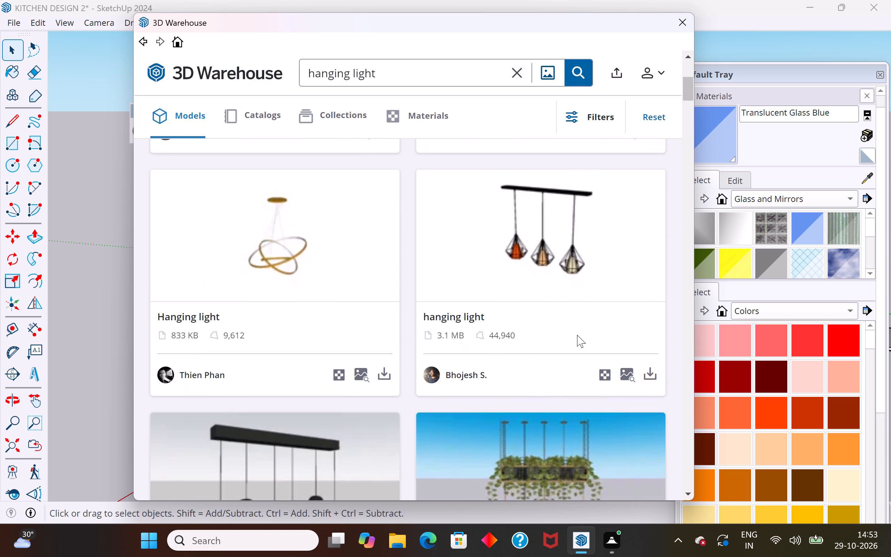
scroll(577, 335, down, 5)
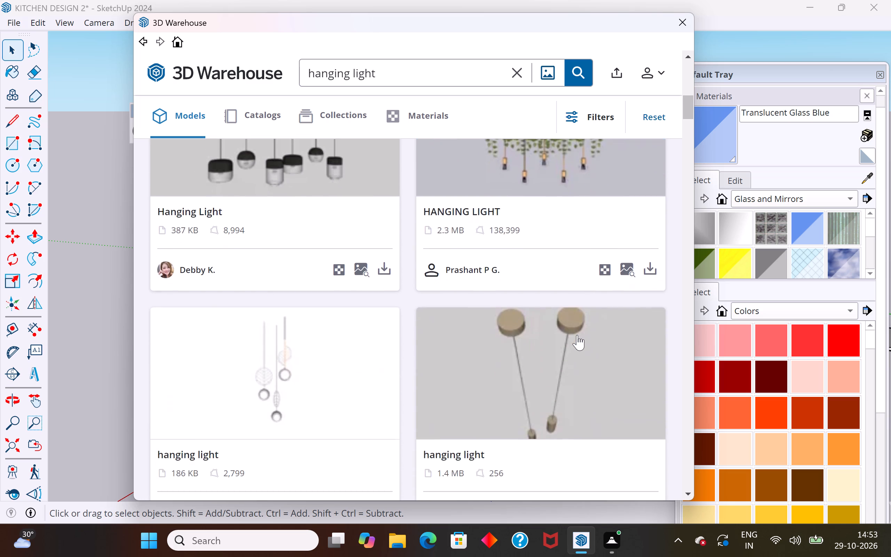
scroll(577, 335, down, 6)
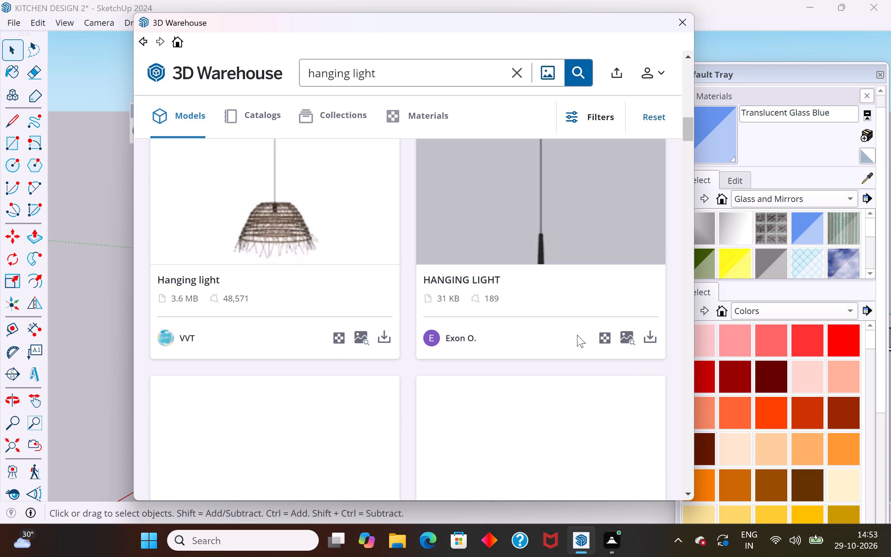
scroll(506, 431, down, 2)
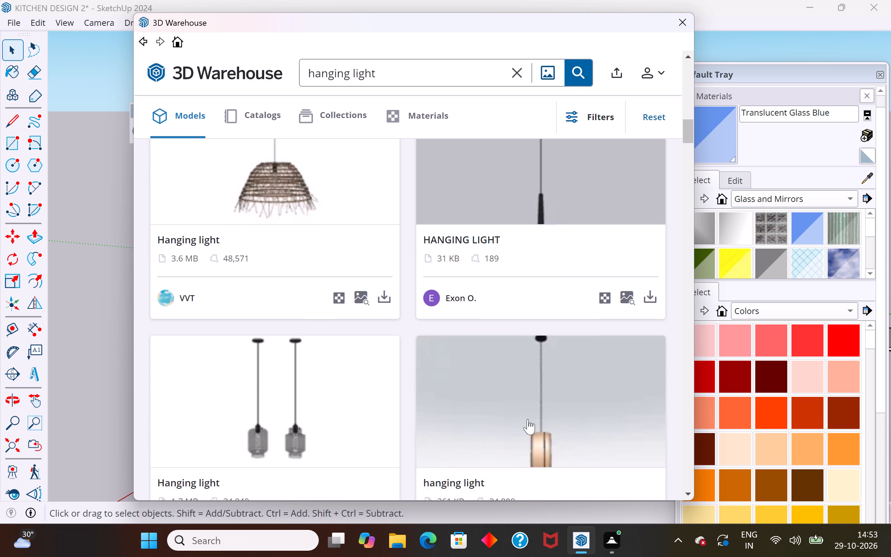
scroll(528, 419, down, 2)
Move the 3D Warehouse window aside and examine the main kitchen from its open side, above the black counter.
drag(463, 23, 792, 111)
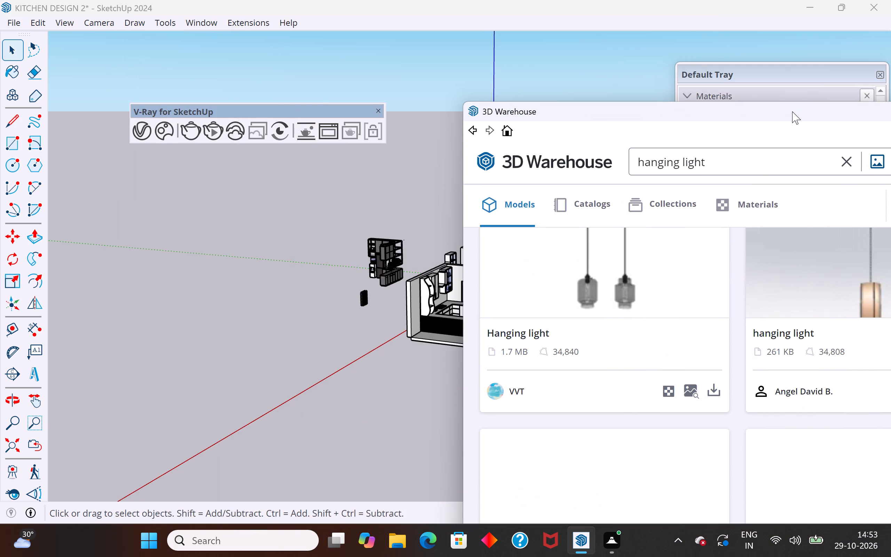
scroll(350, 301, down, 4)
scroll(250, 364, down, 6)
scroll(443, 370, up, 8)
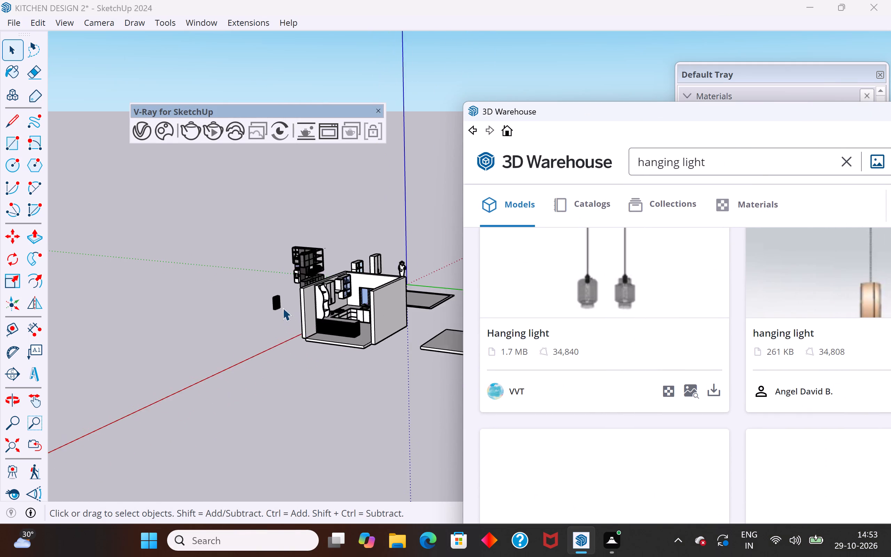
scroll(283, 308, up, 2)
scroll(196, 288, down, 4)
middle_drag(254, 341, 394, 384)
scroll(409, 329, up, 8)
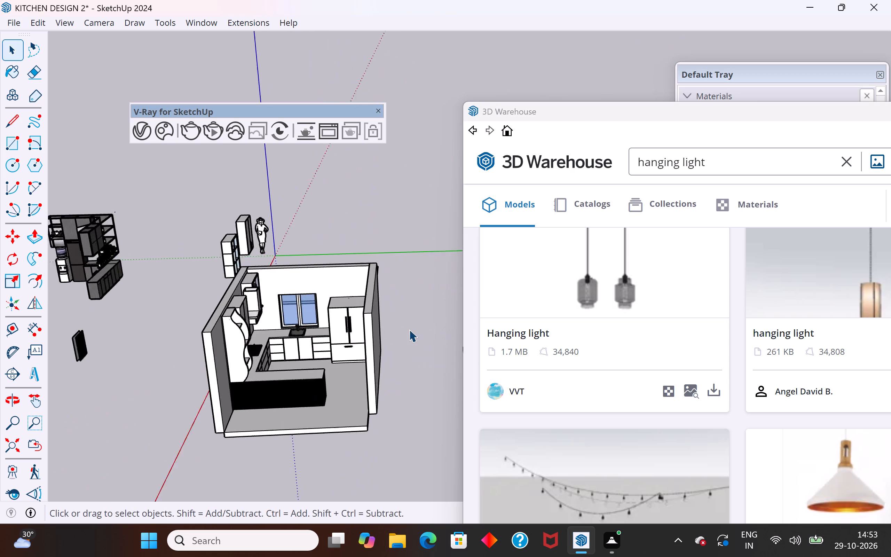
scroll(409, 329, up, 2)
middle_drag(394, 339, 329, 297)
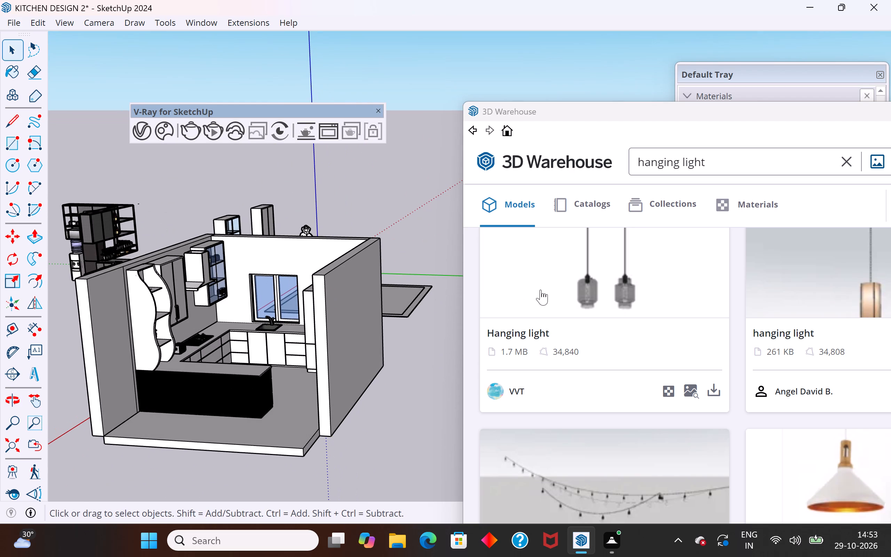
Bring the whole 3D Warehouse window into view and compare its hanging light models for a pendant that suits the kitchen.
scroll(599, 403, down, 4)
scroll(639, 436, down, 4)
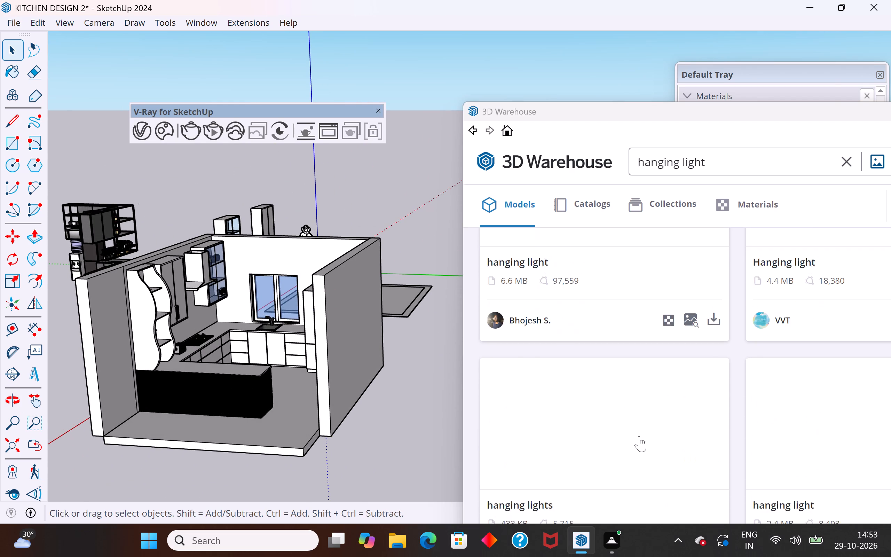
scroll(639, 436, up, 4)
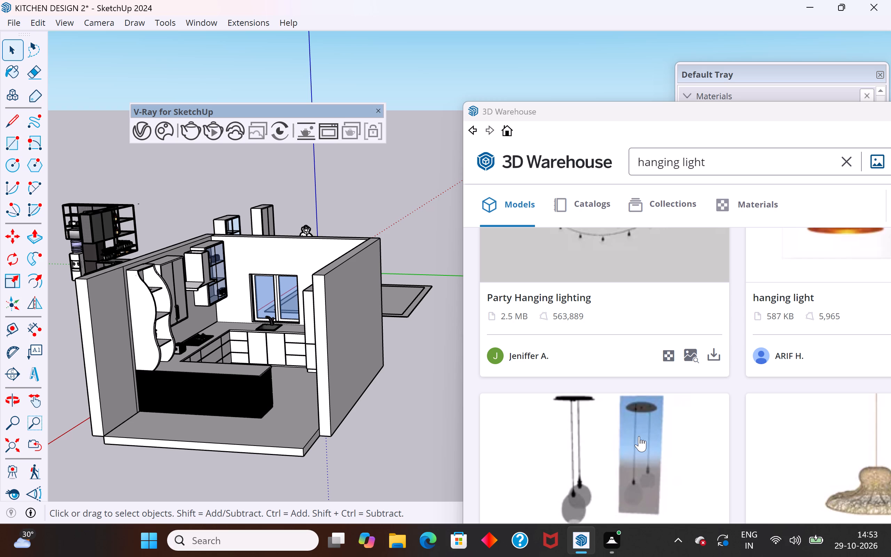
scroll(640, 437, down, 4)
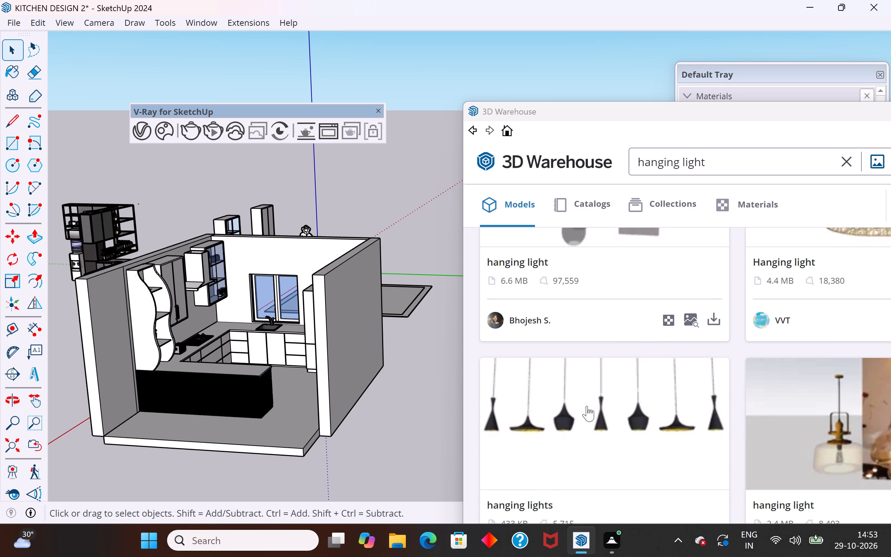
middle_drag(619, 393, 550, 403)
drag(762, 112, 546, 105)
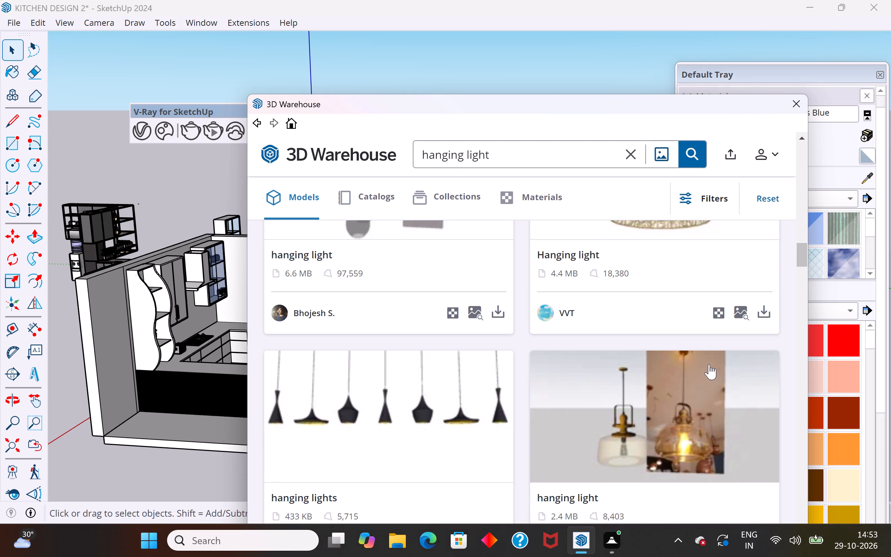
scroll(709, 366, up, 7)
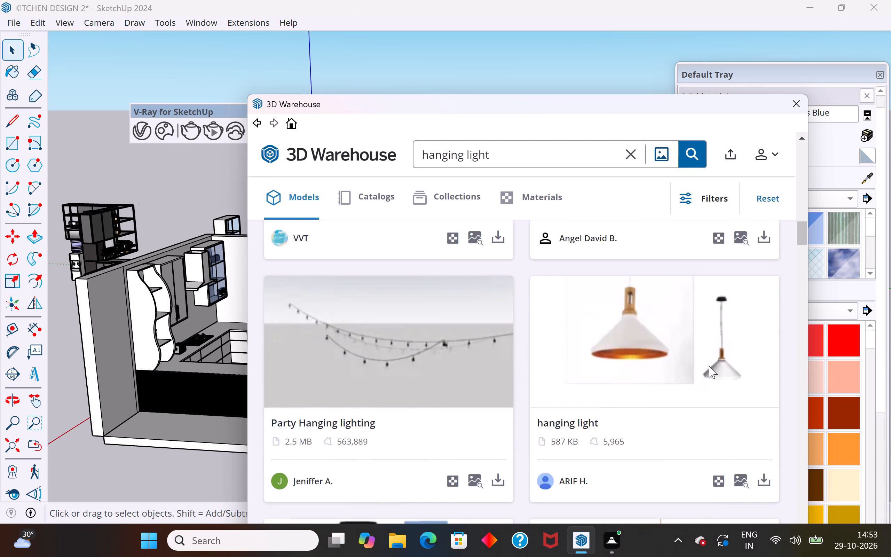
scroll(709, 366, up, 7)
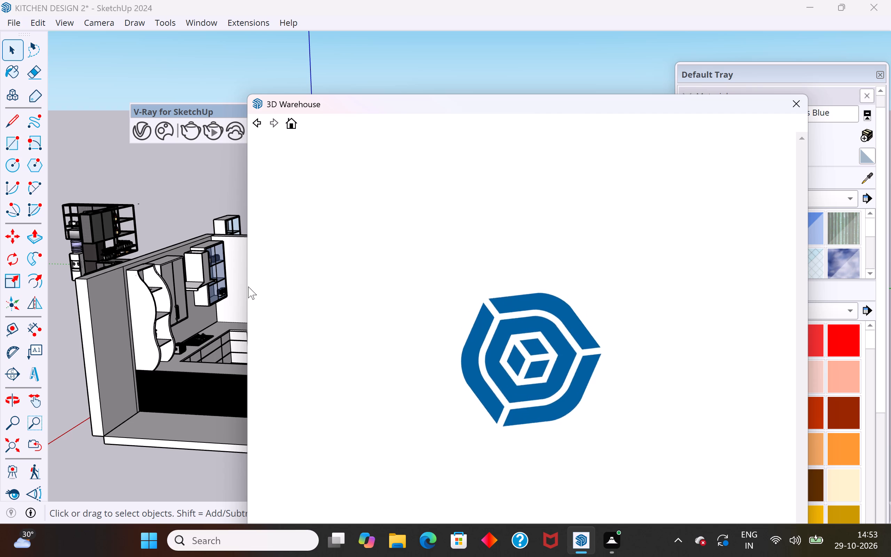
Widen and shorten the 3D Warehouse window and reposition it so that it fits fully on the screen.
drag(245, 285, 184, 270)
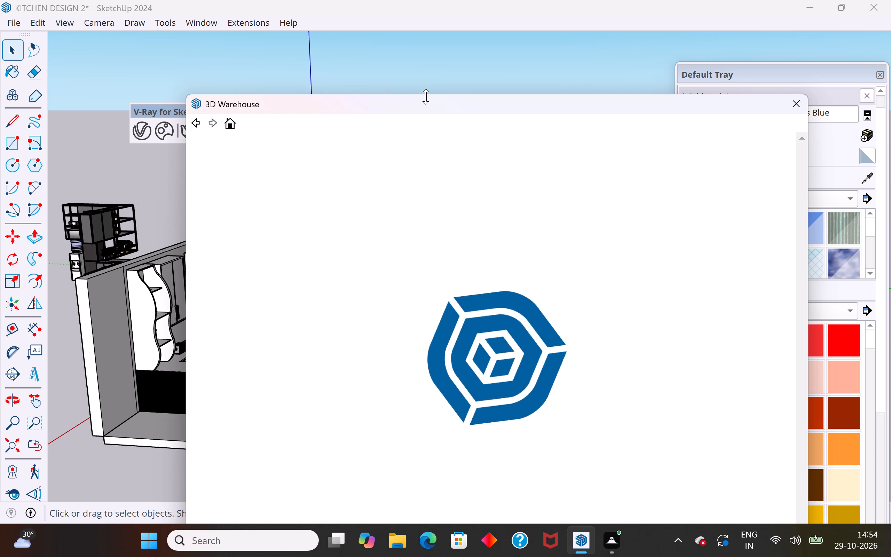
click(426, 96)
drag(430, 104, 430, 55)
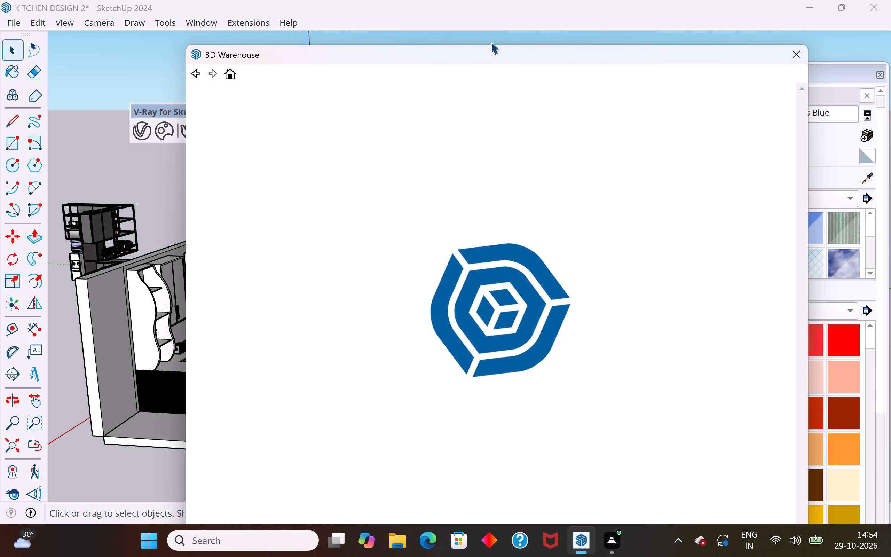
drag(491, 46, 514, 189)
drag(524, 199, 524, 128)
Search the reloaded 3D Warehouse models for "hanging light" and reposition the window over the kitchen model.
scroll(505, 268, up, 5)
click(568, 176)
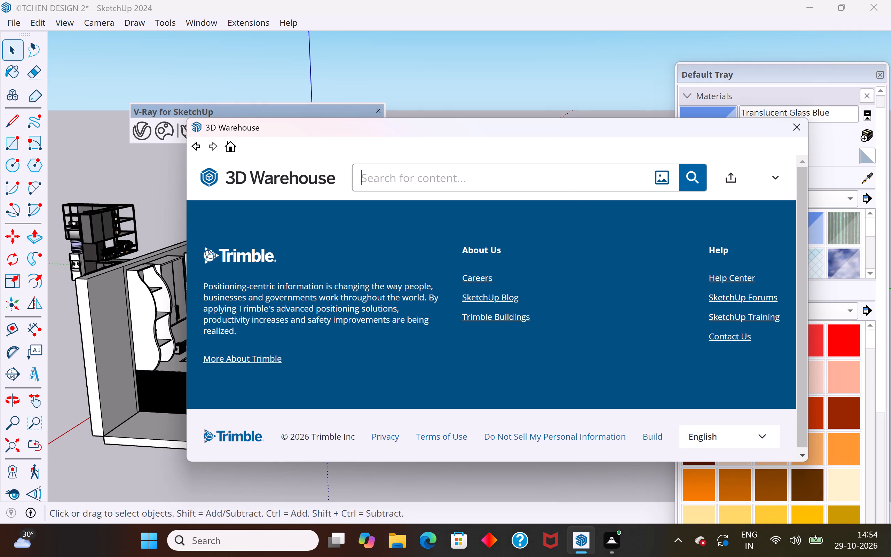
text(han)
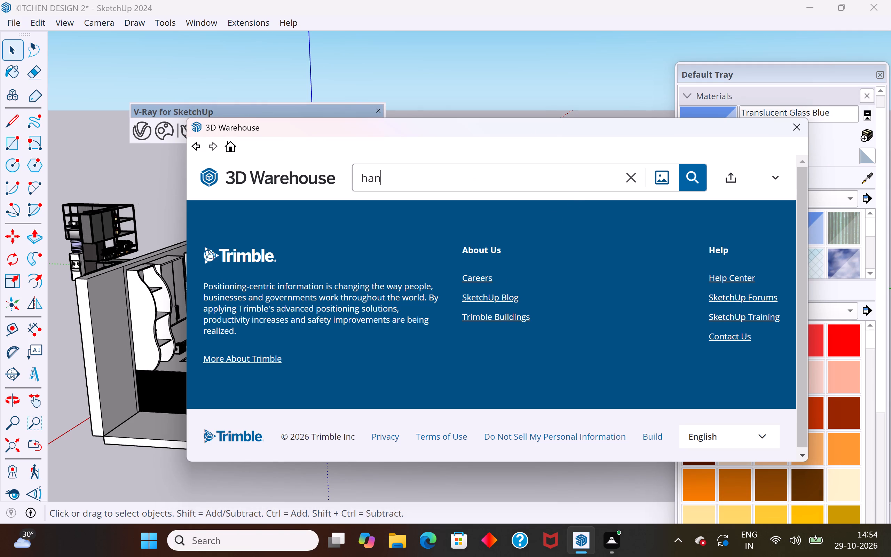
text(ging)
key(space)
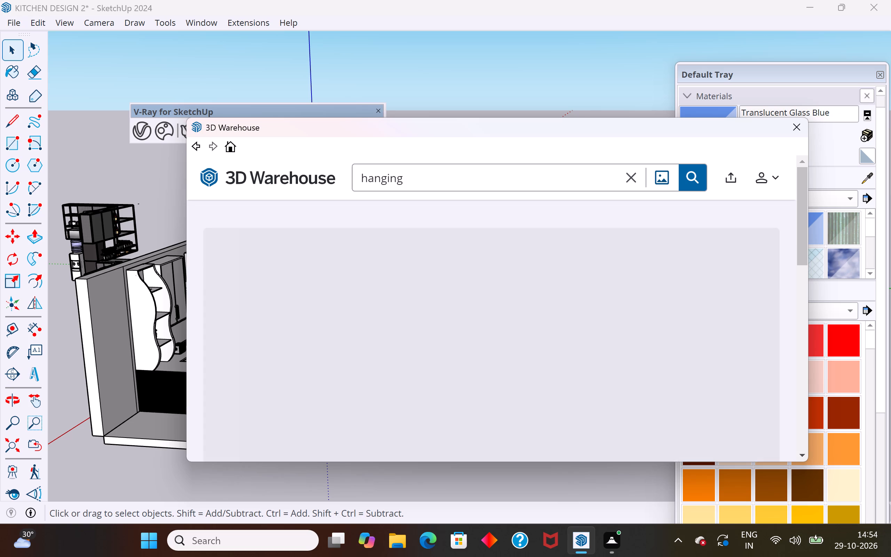
text(light)
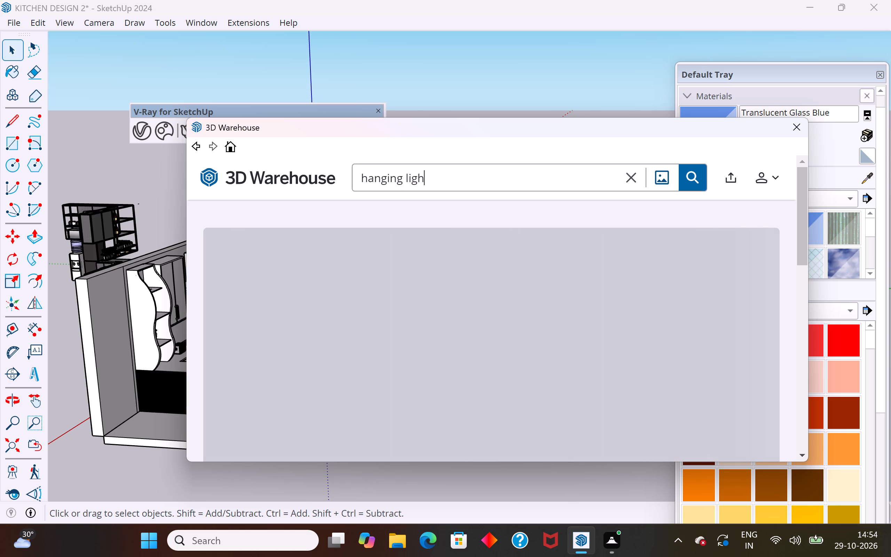
key(Return)
key(t)
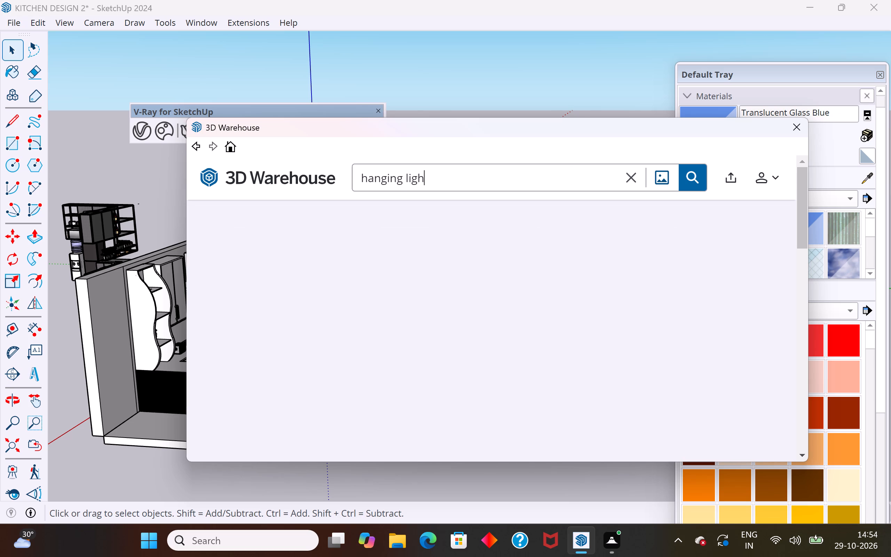
click(469, 182)
key(t)
key(t)
key(t)
key(t)
key(t)
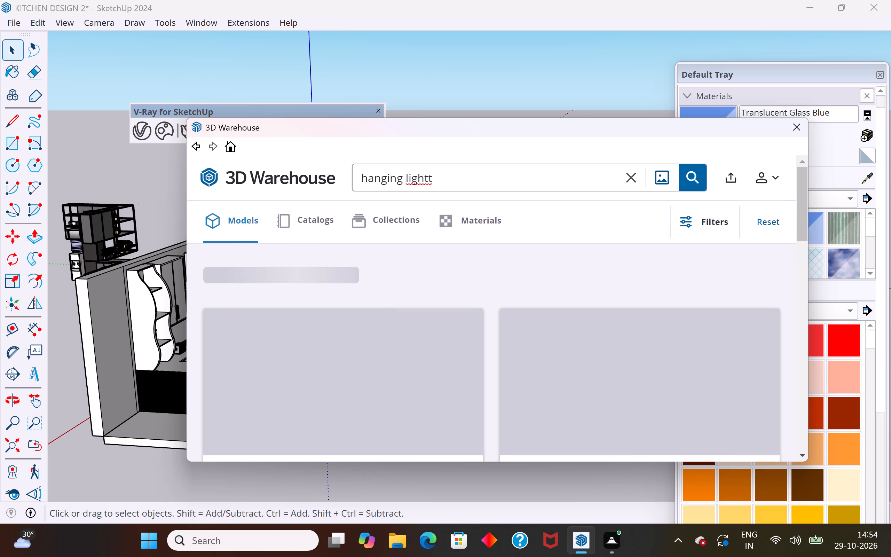
key(BackSpace)
key(Return)
drag(459, 131, 481, 194)
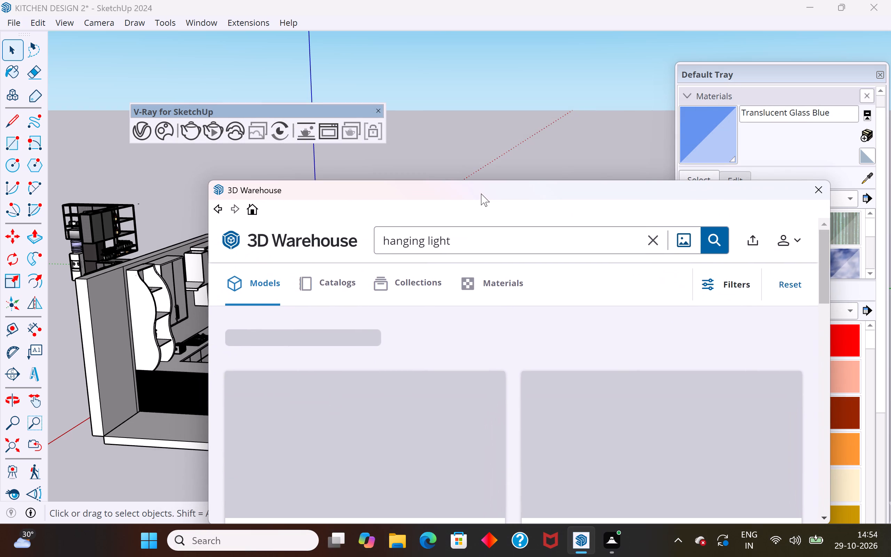
drag(509, 189, 528, 129)
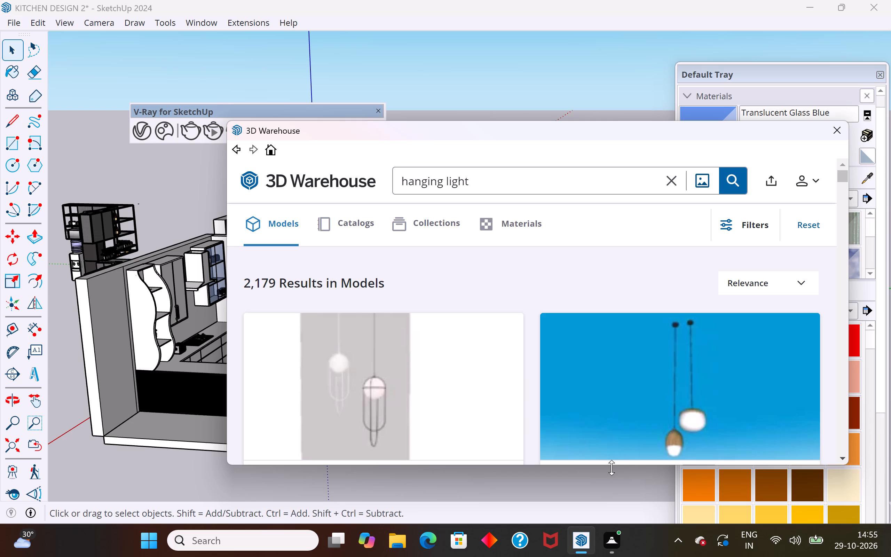
Extend the 3D Warehouse window downwards and browse the hanging light models from the start, comparing the pendant designs.
drag(612, 468, 606, 510)
scroll(602, 342, down, 6)
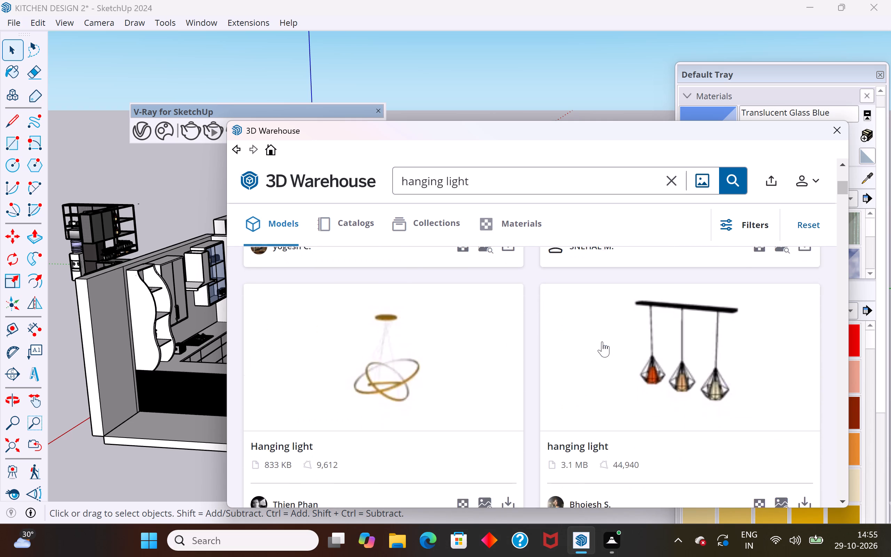
scroll(602, 342, down, 9)
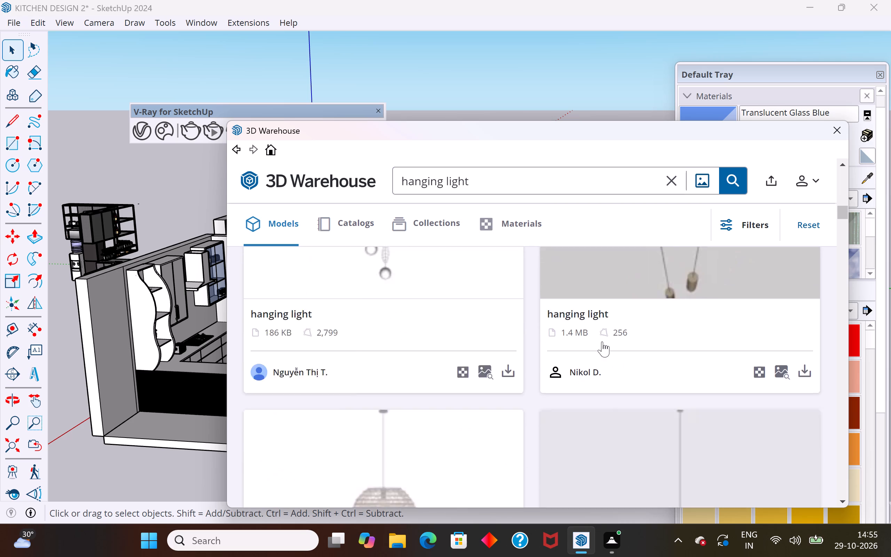
scroll(602, 342, down, 2)
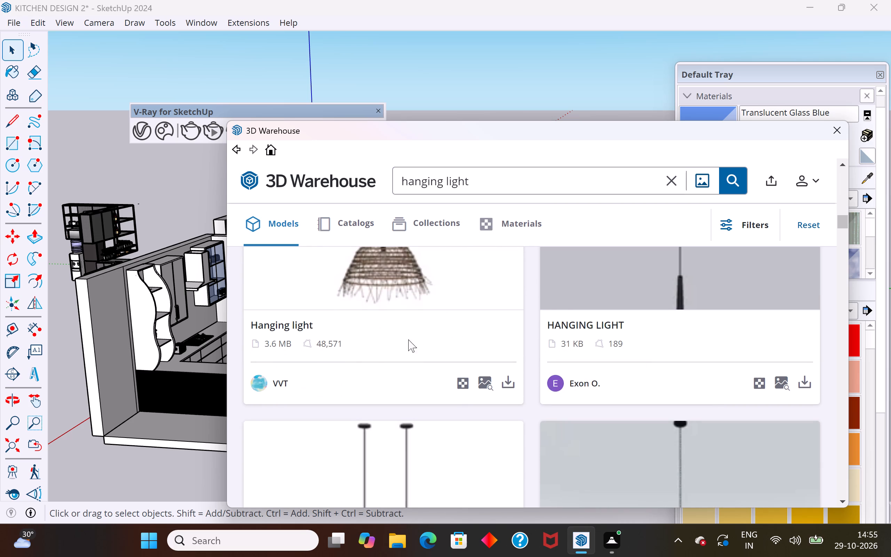
scroll(461, 397, down, 3)
scroll(545, 383, down, 2)
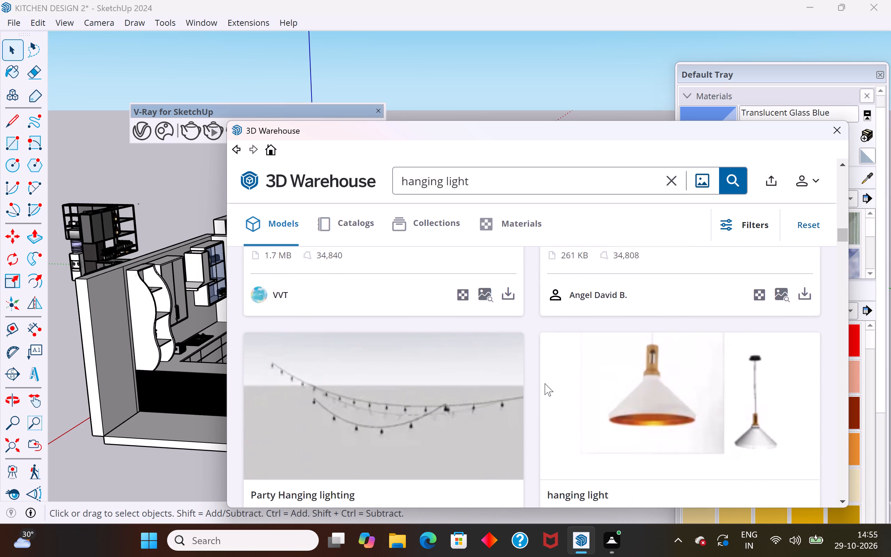
scroll(545, 383, down, 6)
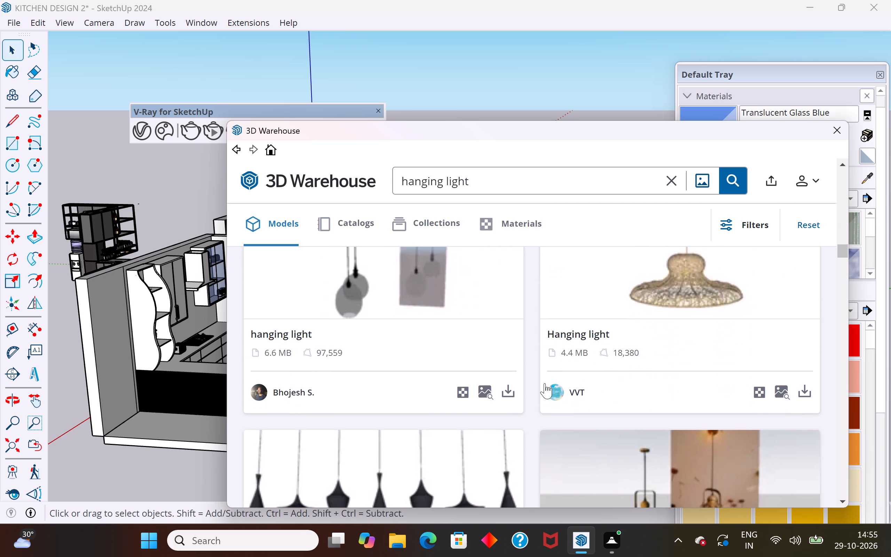
scroll(545, 383, down, 3)
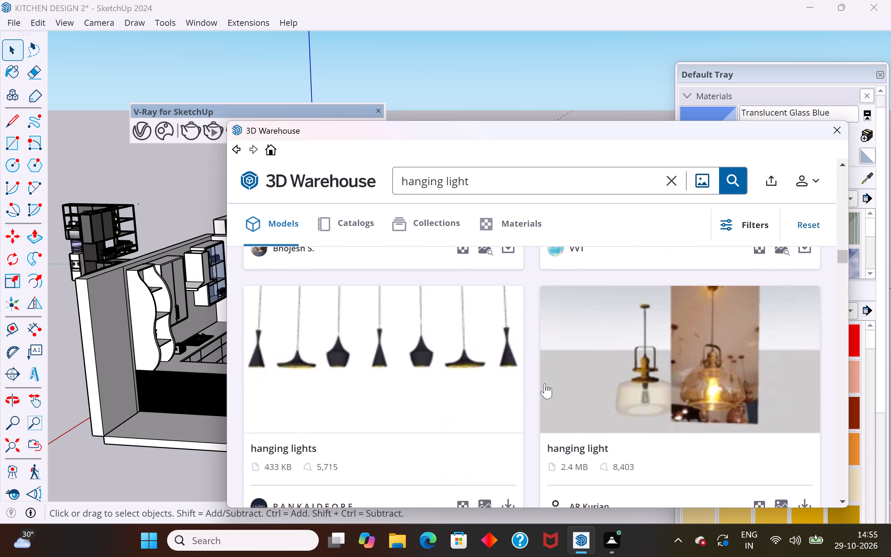
scroll(545, 383, down, 5)
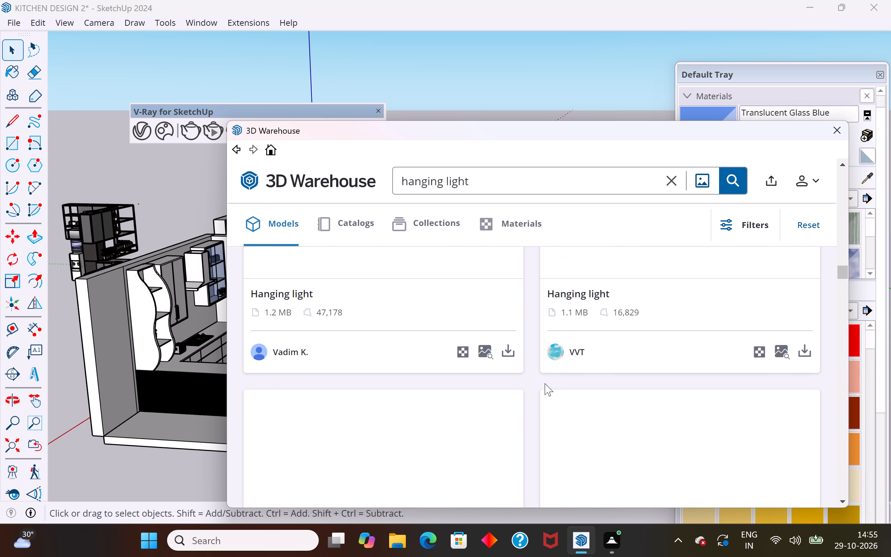
scroll(545, 383, up, 3)
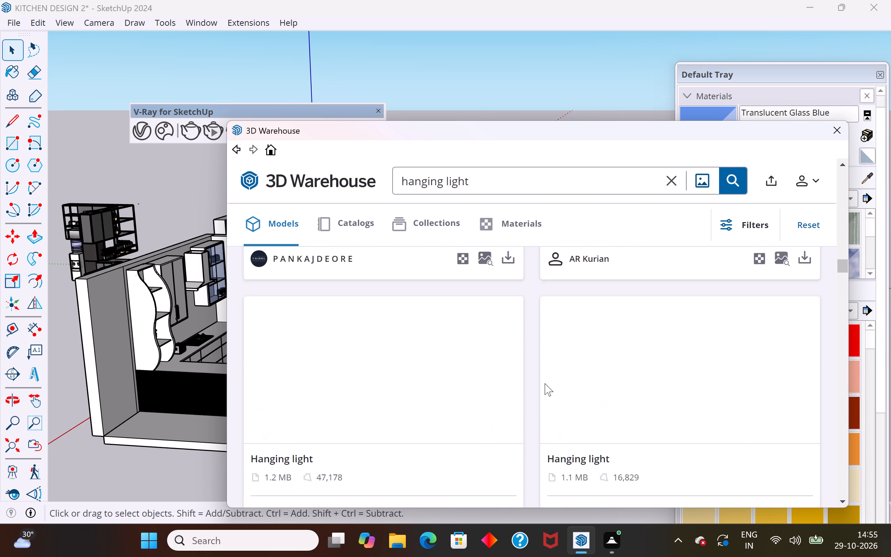
scroll(545, 383, up, 4)
scroll(545, 383, down, 5)
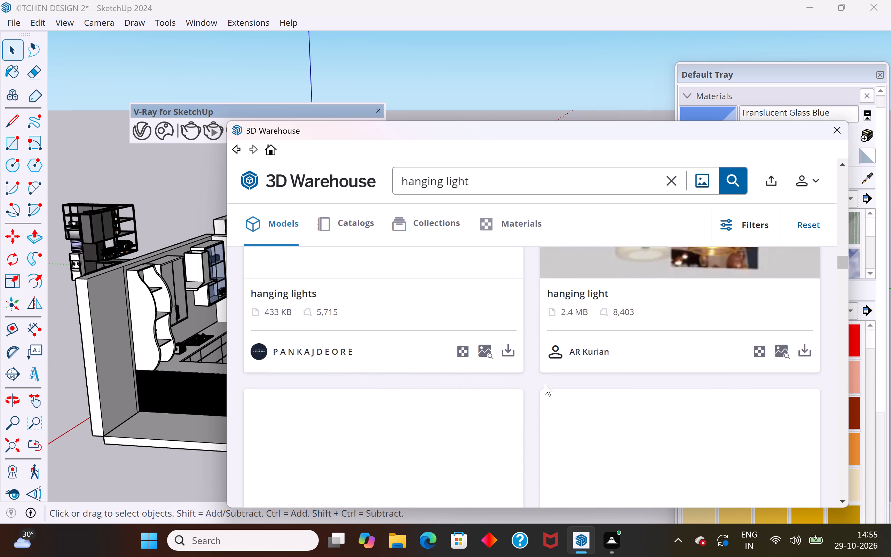
scroll(545, 383, down, 5)
scroll(545, 383, up, 3)
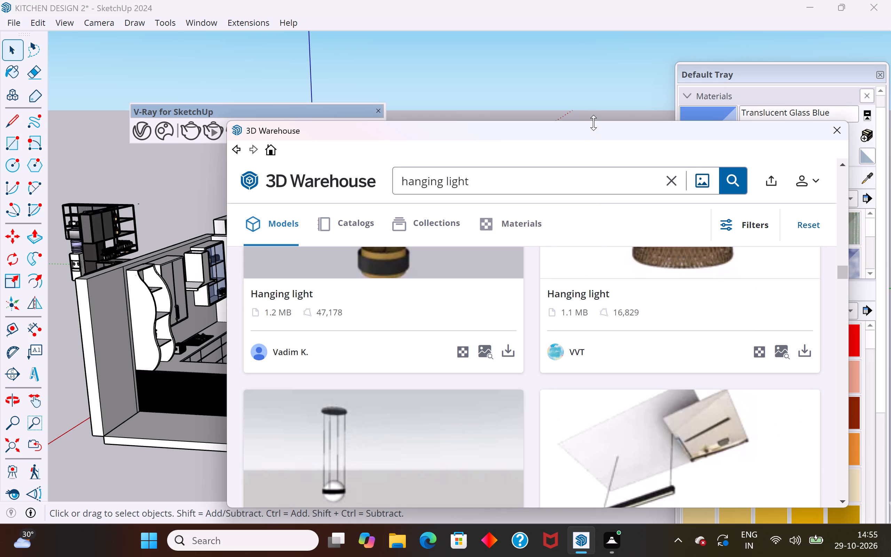
Extend the 3D Warehouse window upwards and compare the hanging light models for one that suits the kitchen counter.
drag(593, 123, 583, 40)
scroll(609, 369, up, 4)
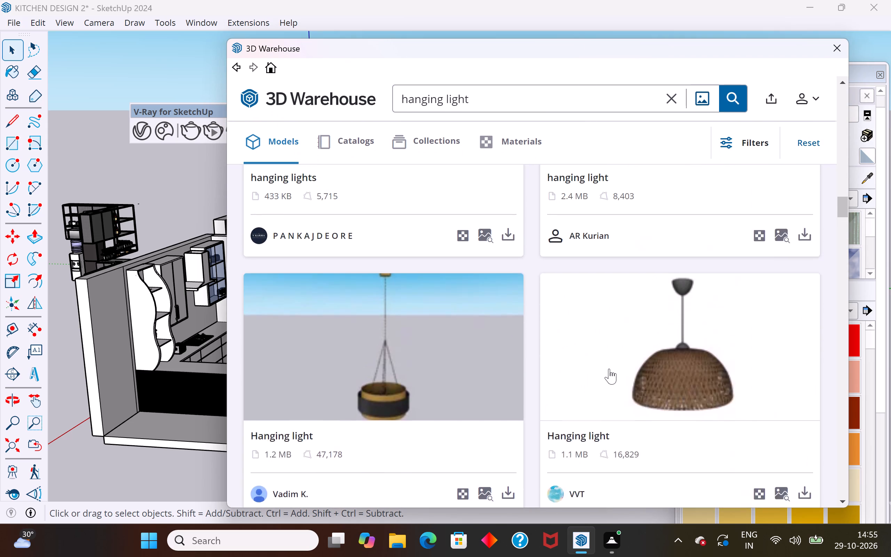
scroll(609, 369, down, 11)
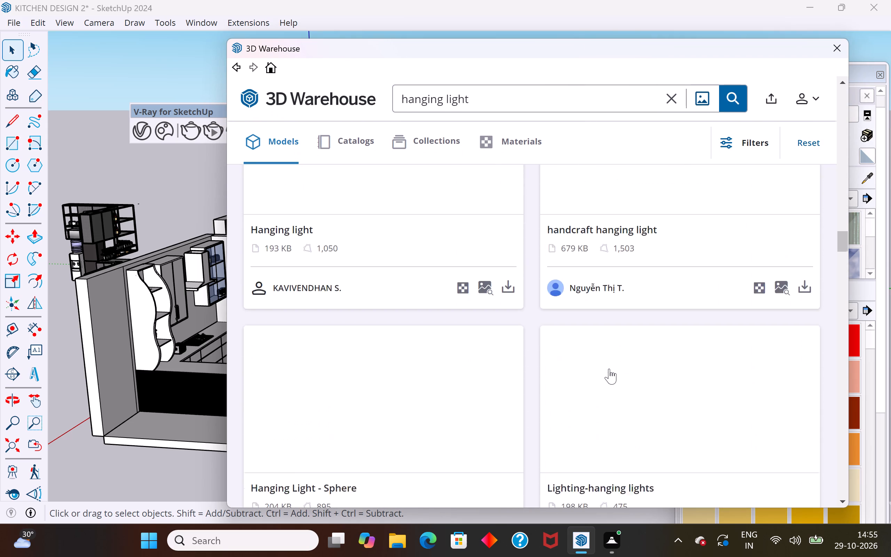
scroll(609, 369, down, 6)
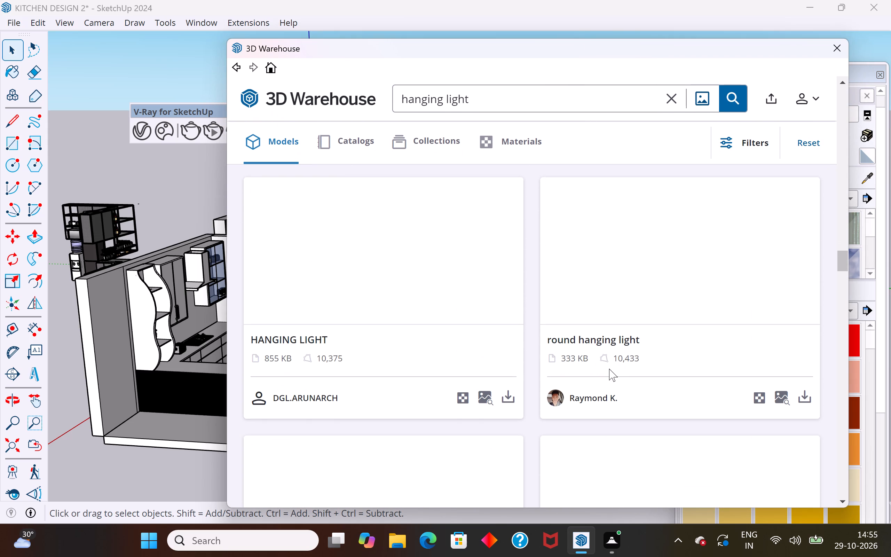
scroll(609, 369, up, 18)
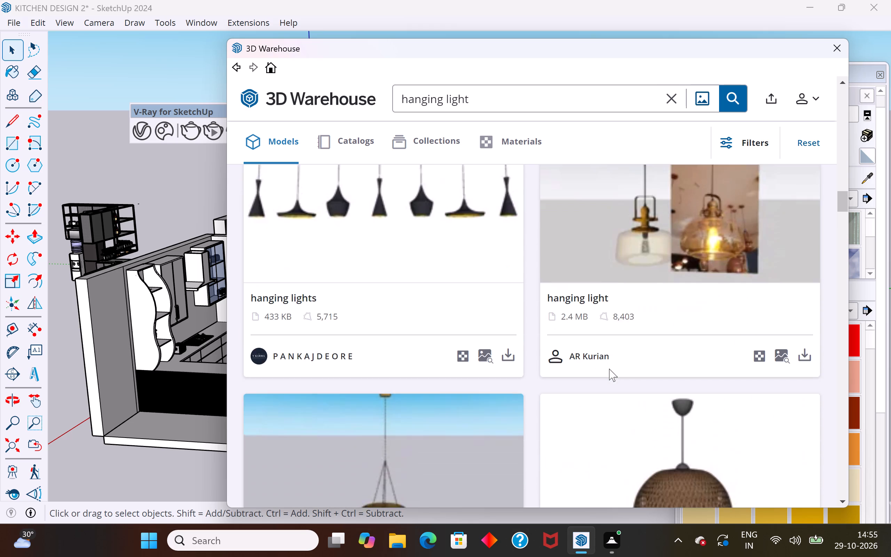
scroll(609, 369, up, 9)
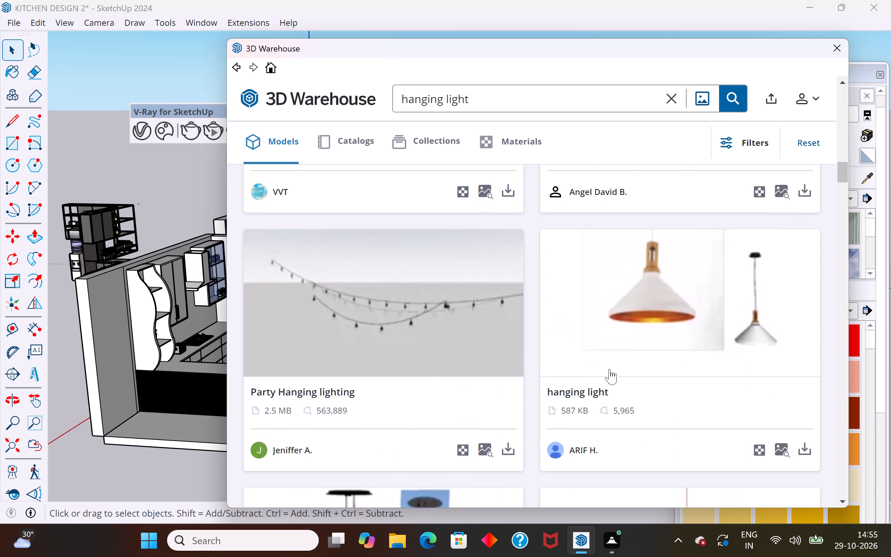
scroll(609, 369, up, 1)
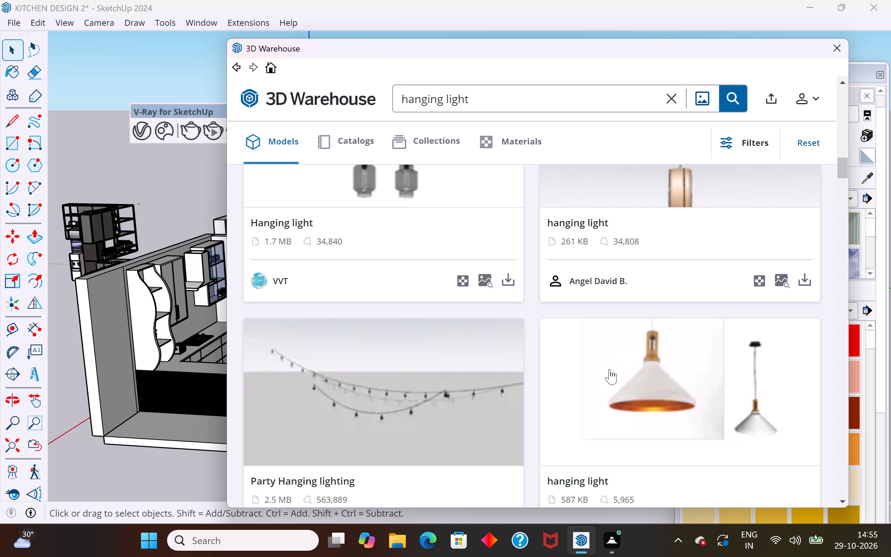
scroll(526, 414, up, 5)
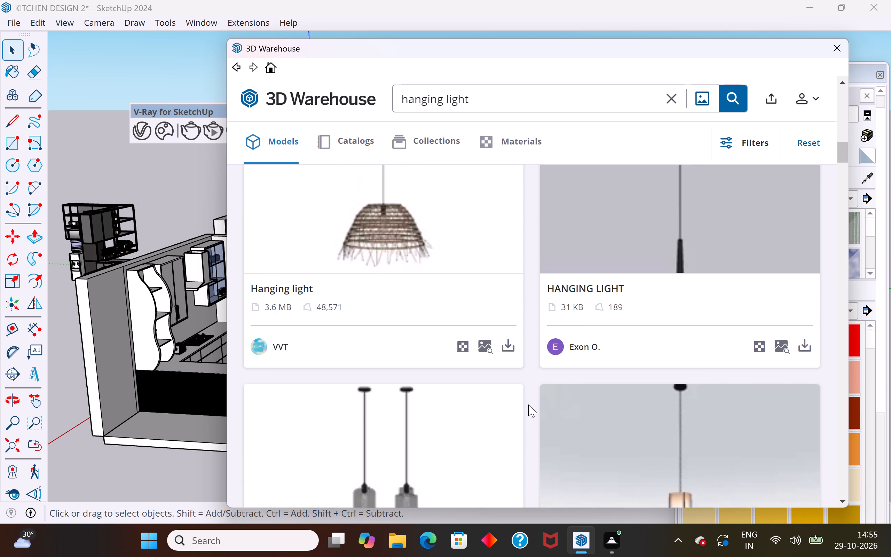
scroll(529, 405, up, 9)
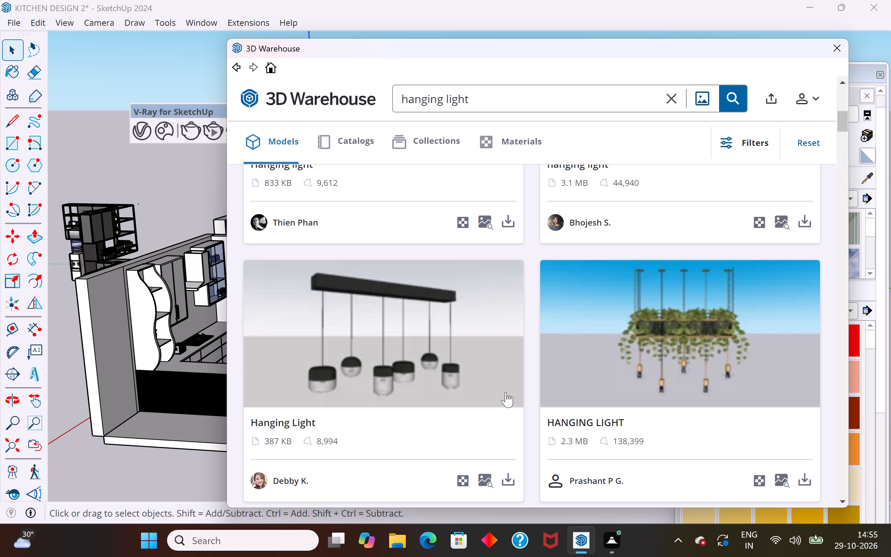
Load the 387 KB Hanging Light with six pendants on a black bar into the model and place it beside the kitchen.
scroll(506, 378, down, 2)
click(508, 343)
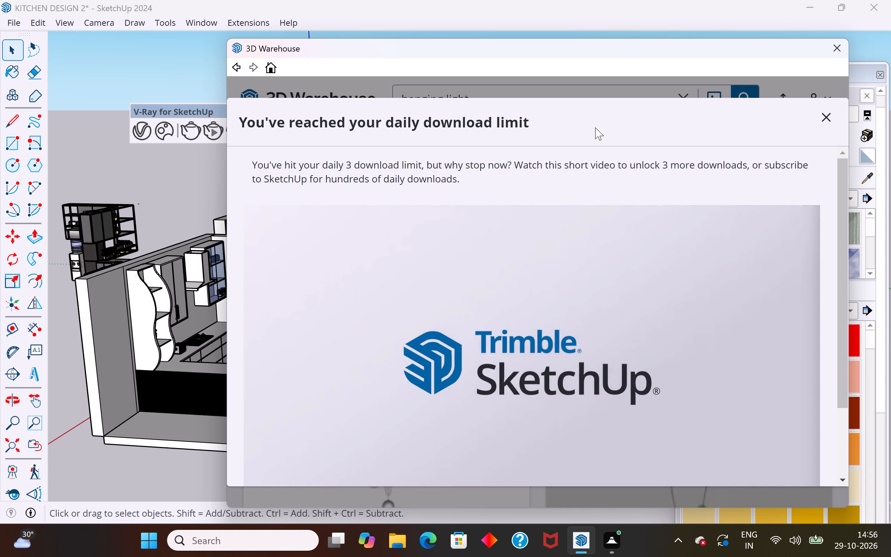
click(536, 448)
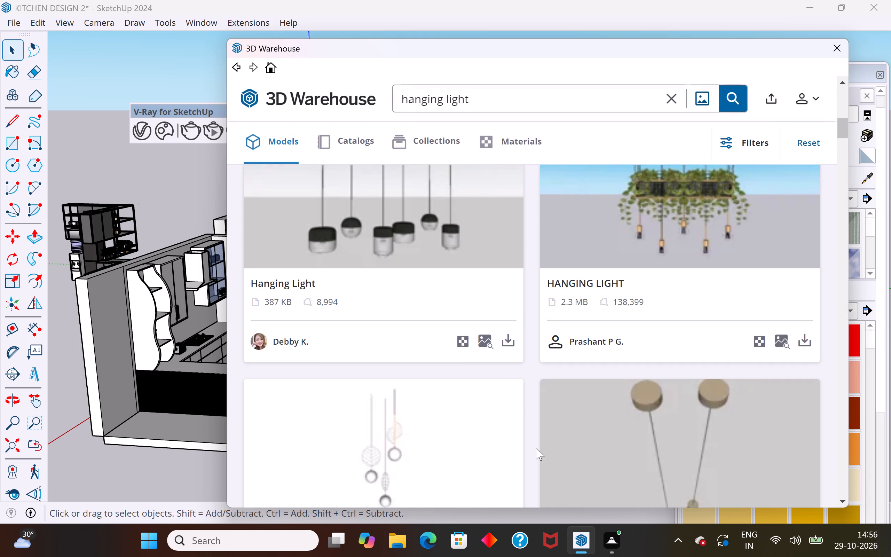
scroll(458, 398, down, 2)
scroll(458, 398, up, 5)
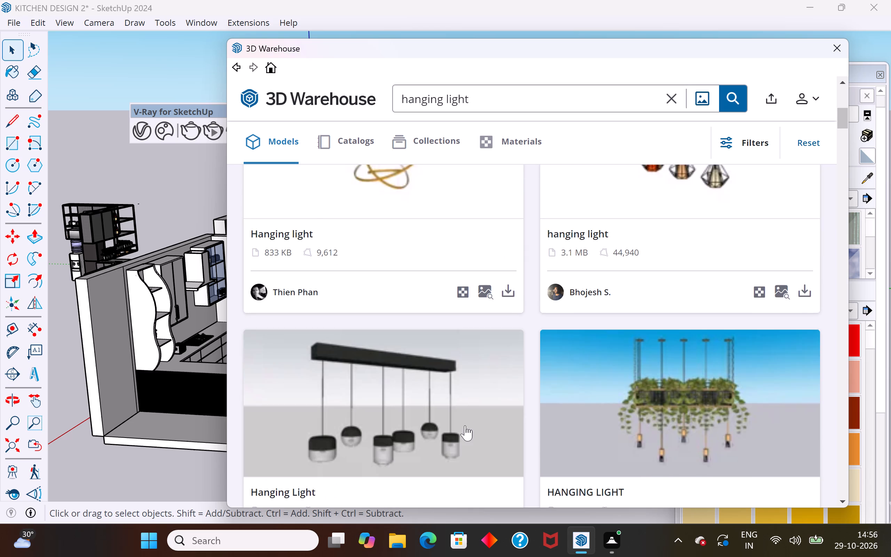
scroll(465, 425, down, 2)
click(507, 411)
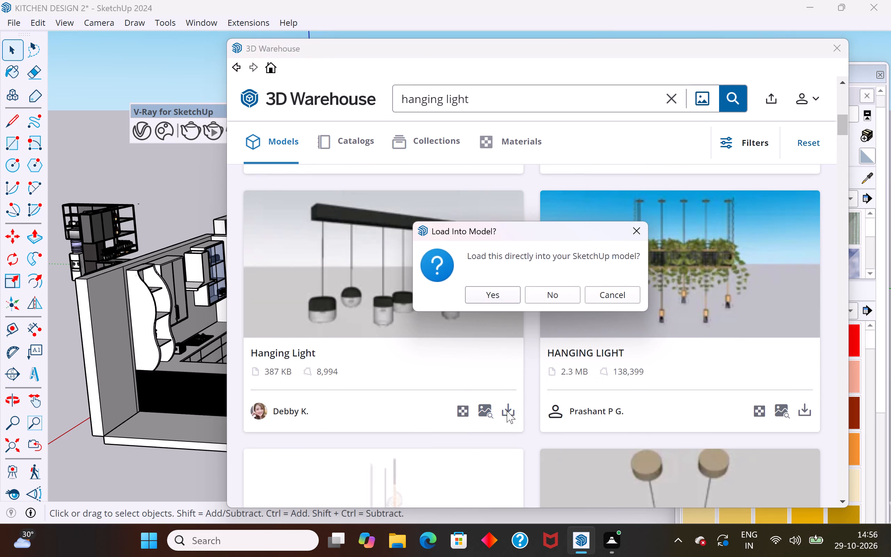
click(504, 296)
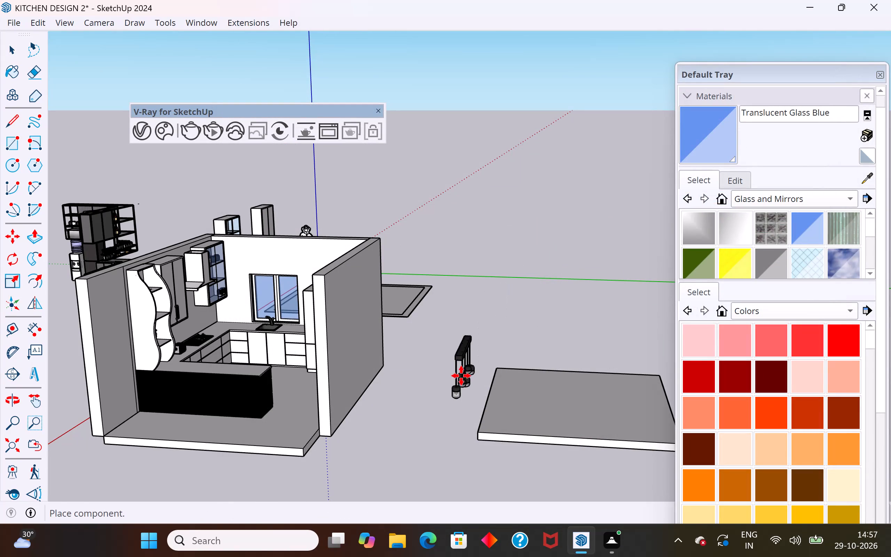
scroll(456, 361, up, 3)
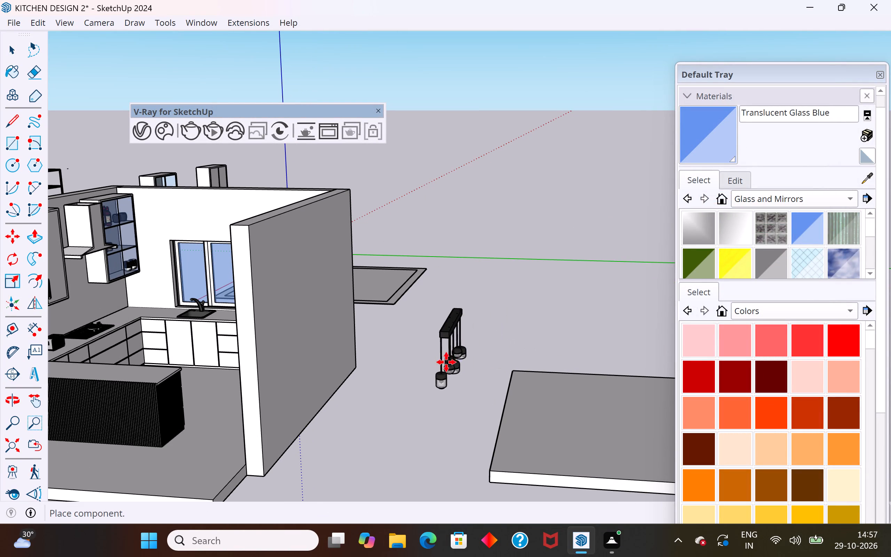
click(446, 362)
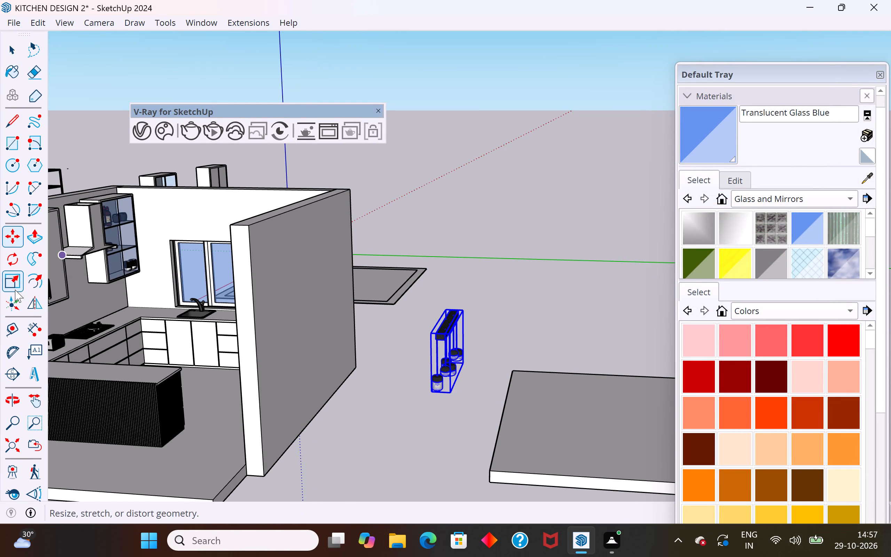
Rotate the hanging light a quarter turn about the vertical axis so its bar runs parallel to the green axis.
click(13, 259)
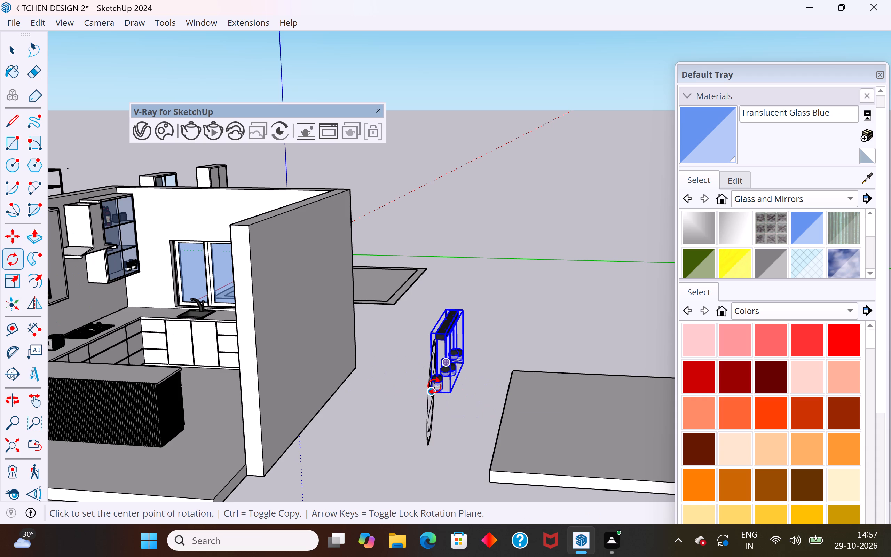
scroll(442, 396, up, 17)
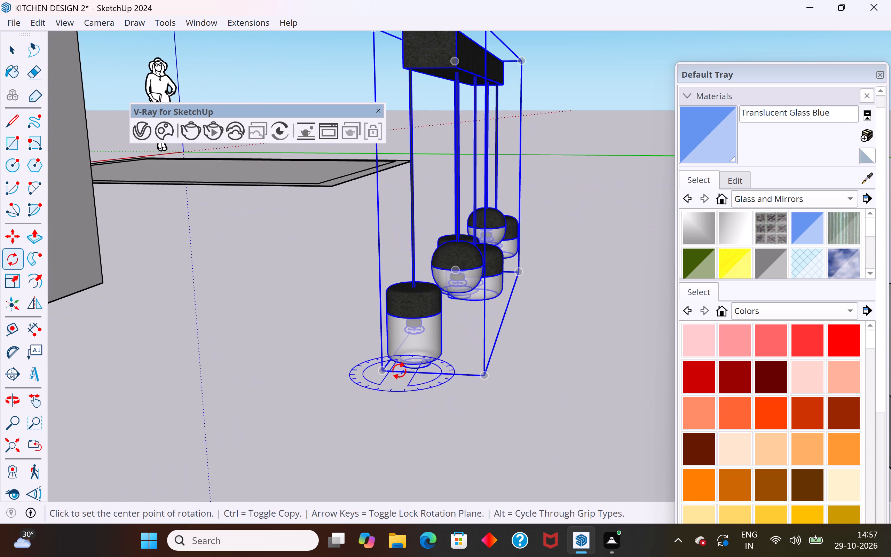
scroll(381, 381, up, 5)
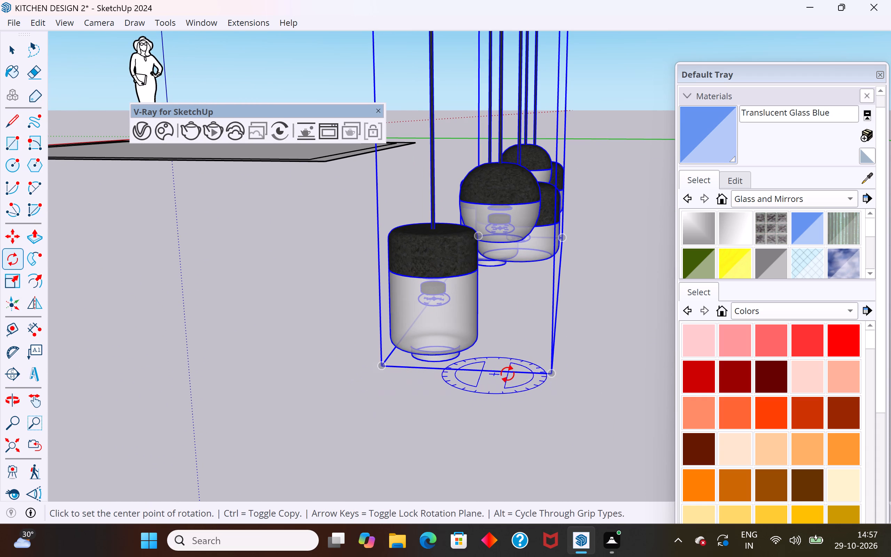
click(508, 374)
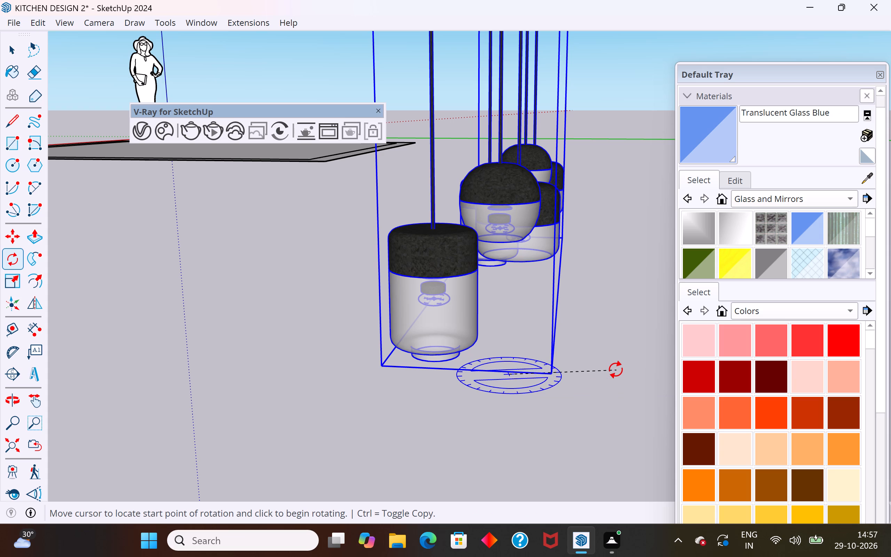
click(615, 375)
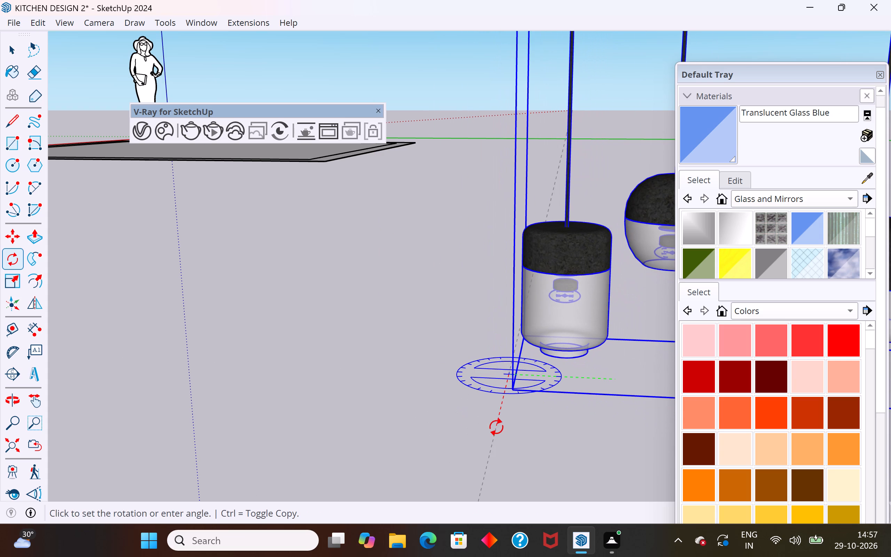
click(504, 429)
click(15, 48)
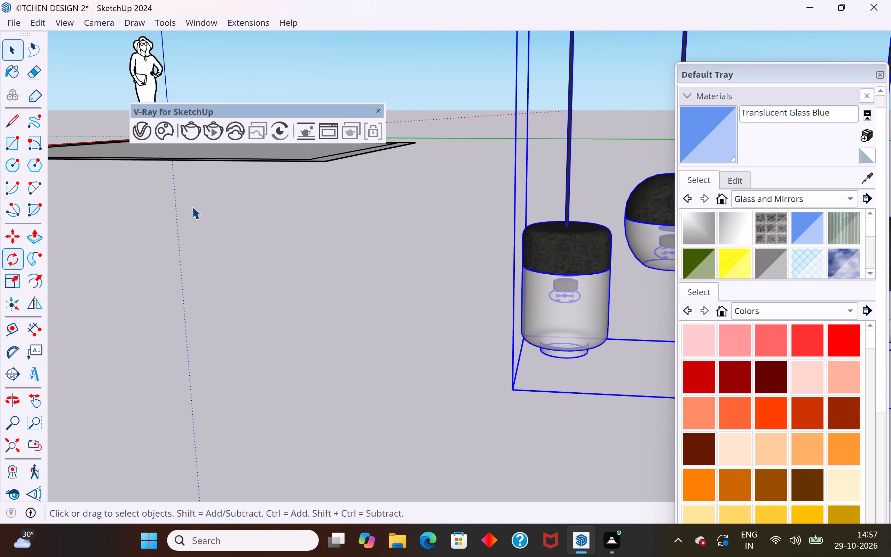
click(259, 297)
Move the hanging light by its upper corner into the kitchen, onto the top face of the fluted front counter.
scroll(385, 371, down, 18)
scroll(602, 196, down, 5)
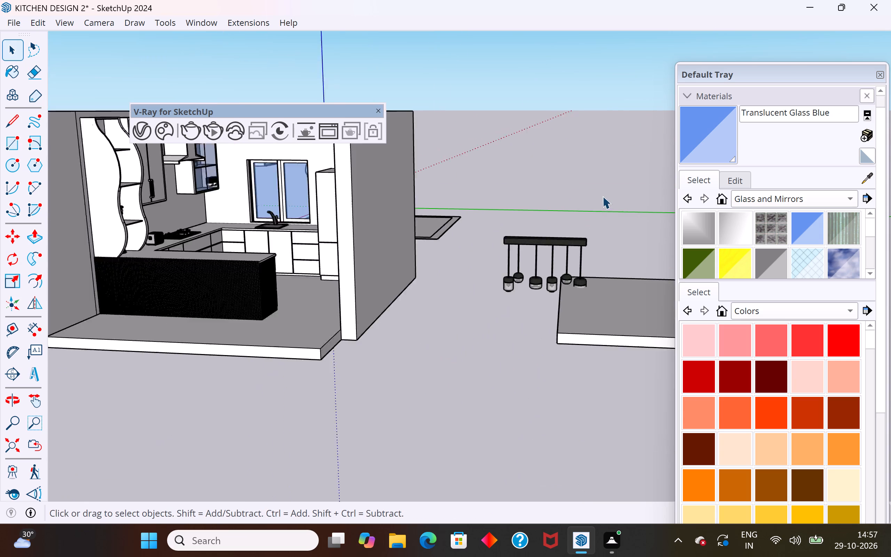
scroll(602, 196, down, 1)
middle_drag(407, 278, 465, 288)
click(541, 240)
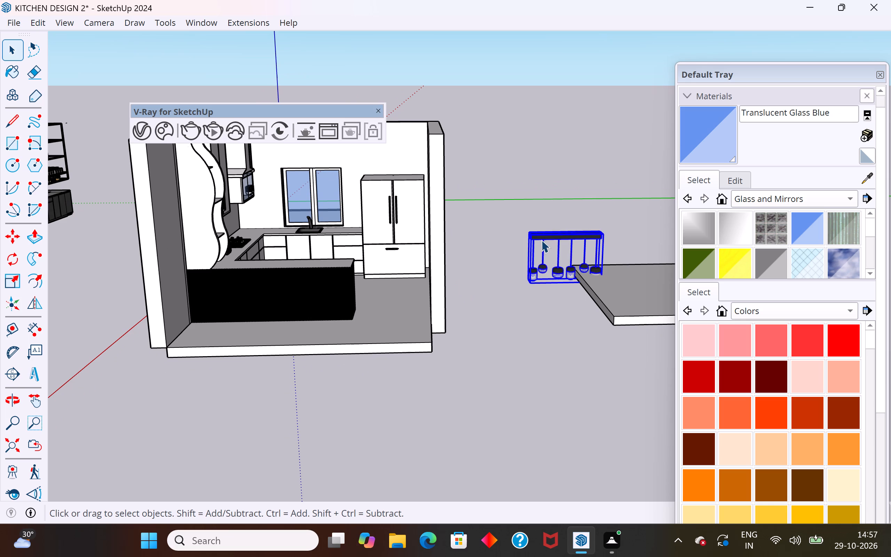
key(m)
click(525, 229)
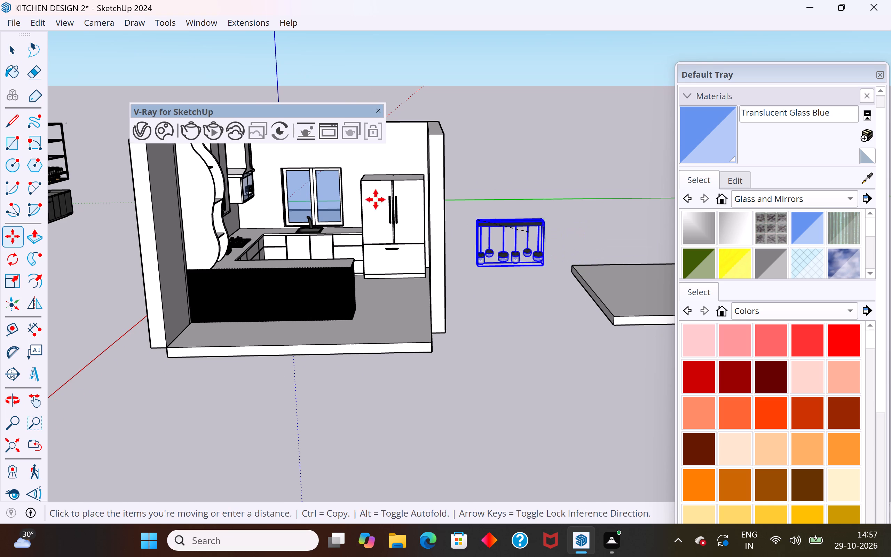
middle_drag(314, 247, 446, 385)
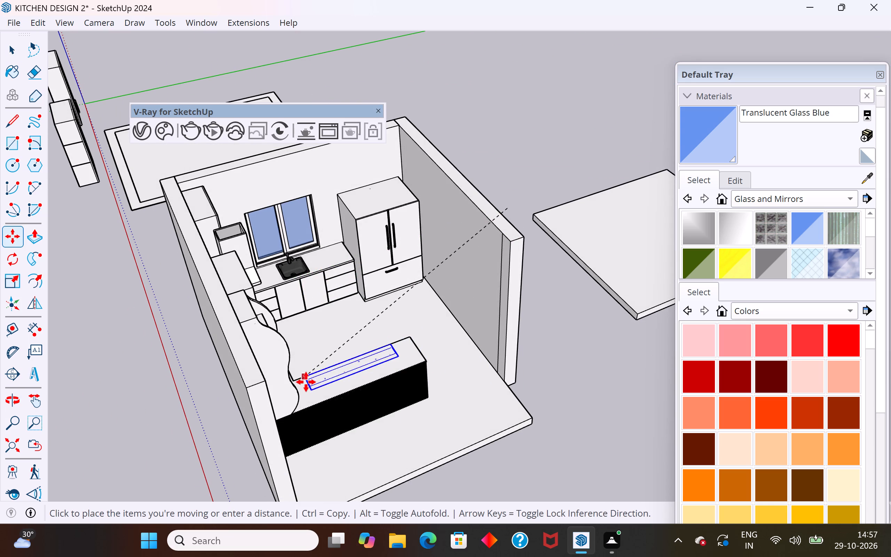
scroll(307, 384, up, 6)
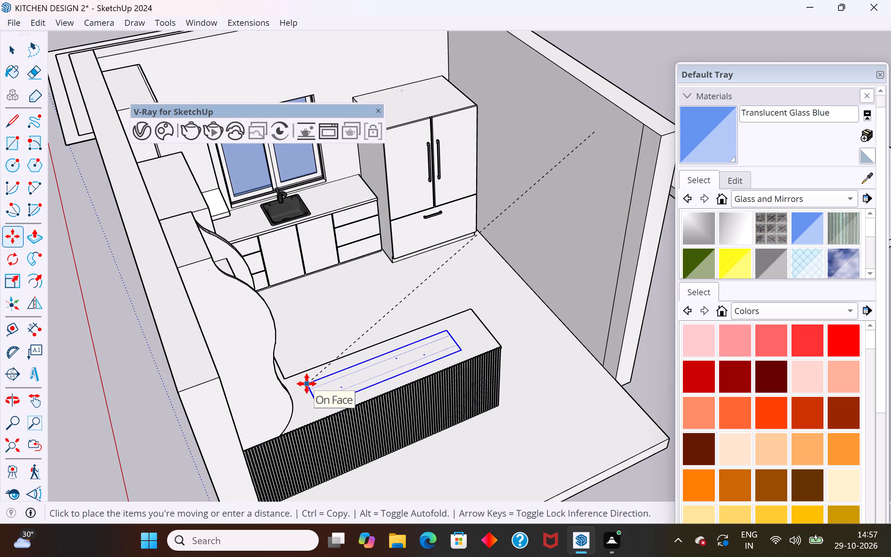
scroll(307, 384, up, 3)
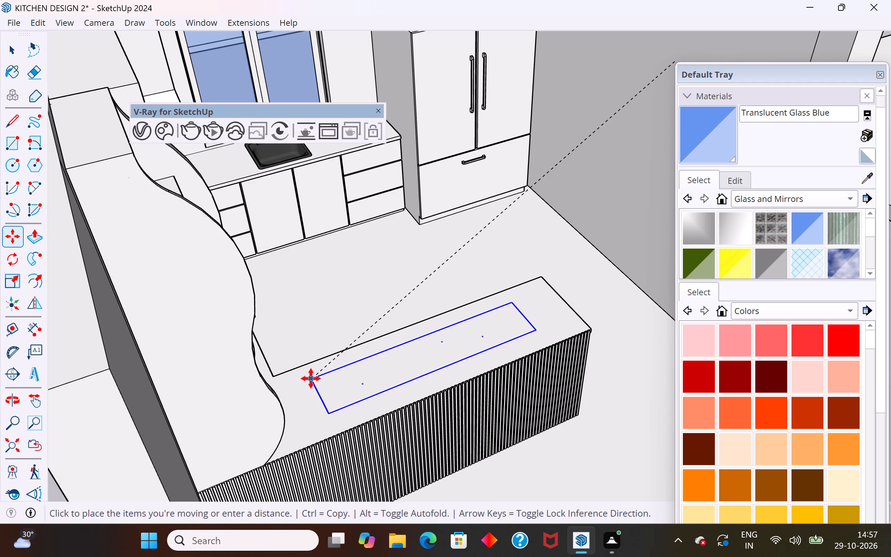
click(310, 378)
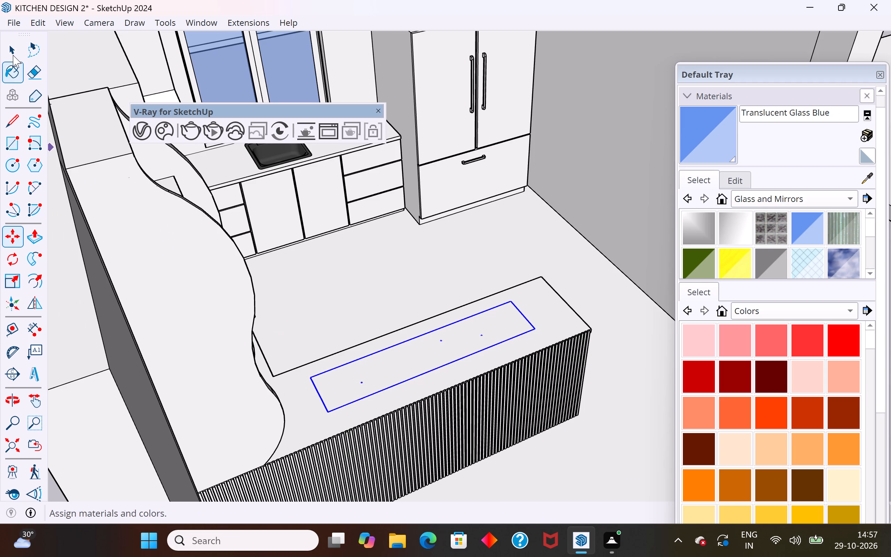
click(13, 54)
Raise the hanging light vertically along the blue axis from the fluted counter until its black bar hangs near wall-top height.
scroll(376, 386, down, 5)
middle_drag(506, 393, 227, 194)
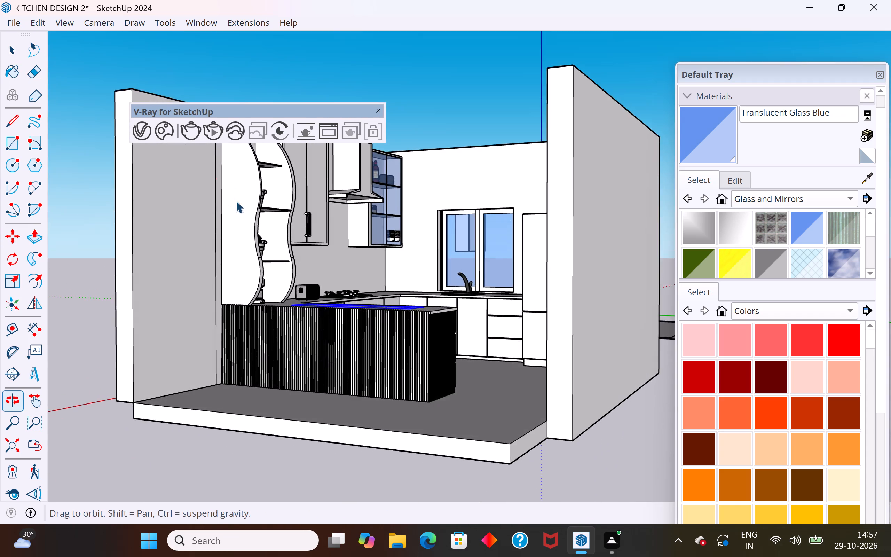
scroll(410, 259, up, 3)
scroll(416, 330, up, 1)
middle_drag(416, 330, 387, 339)
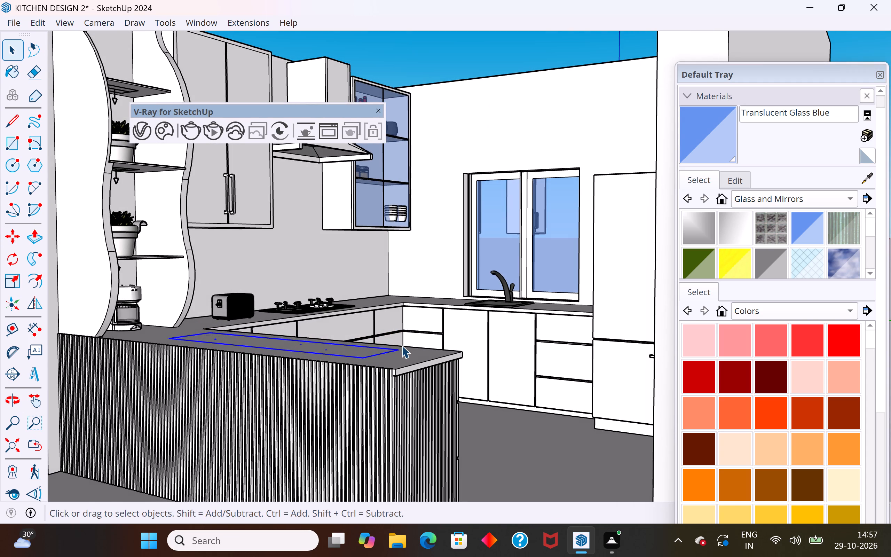
key(m)
click(399, 344)
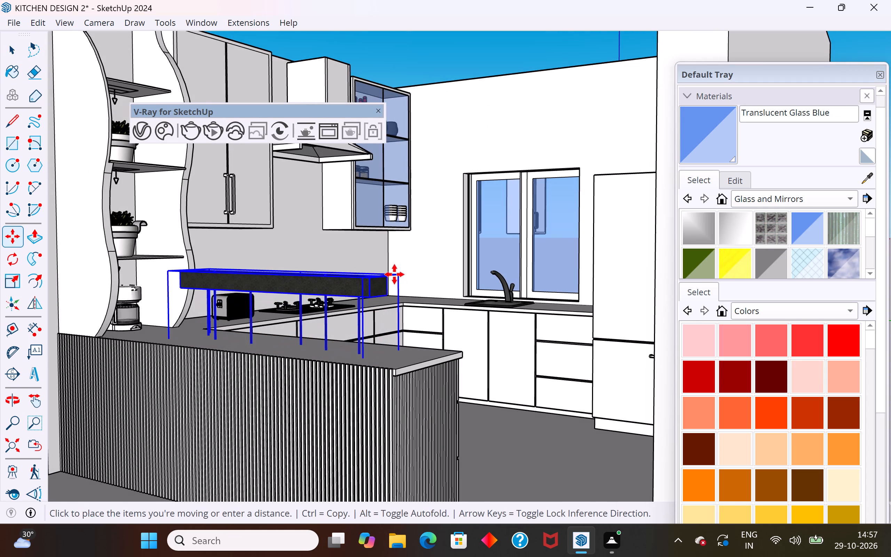
scroll(393, 274, down, 7)
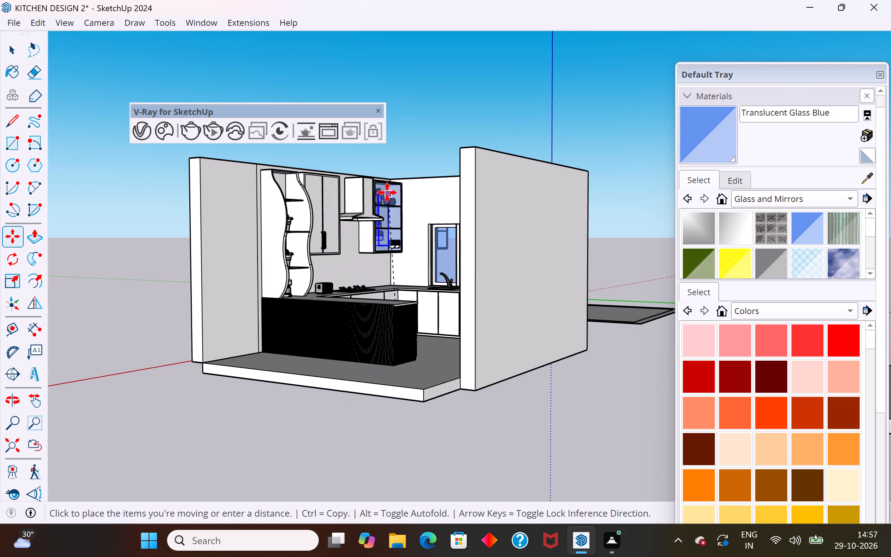
scroll(385, 180, up, 2)
middle_drag(391, 182, 407, 186)
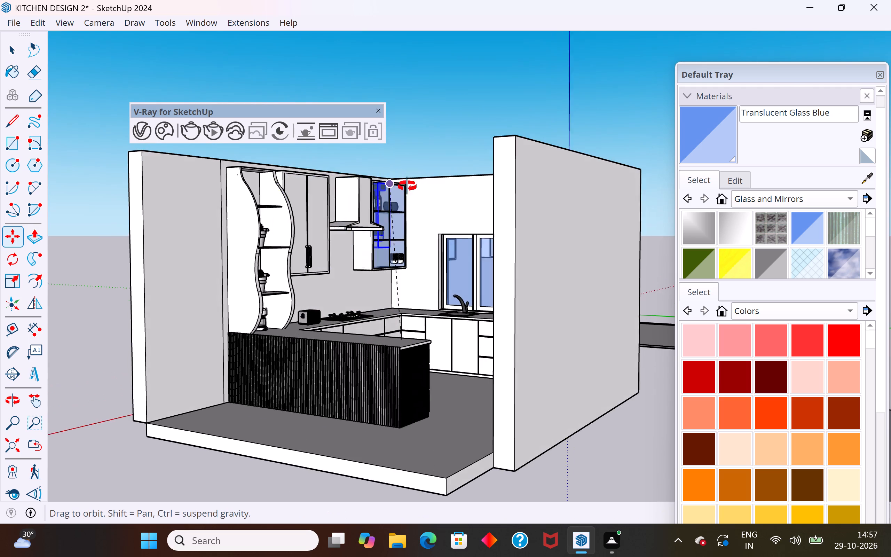
middle_drag(407, 186, 458, 214)
scroll(476, 215, up, 3)
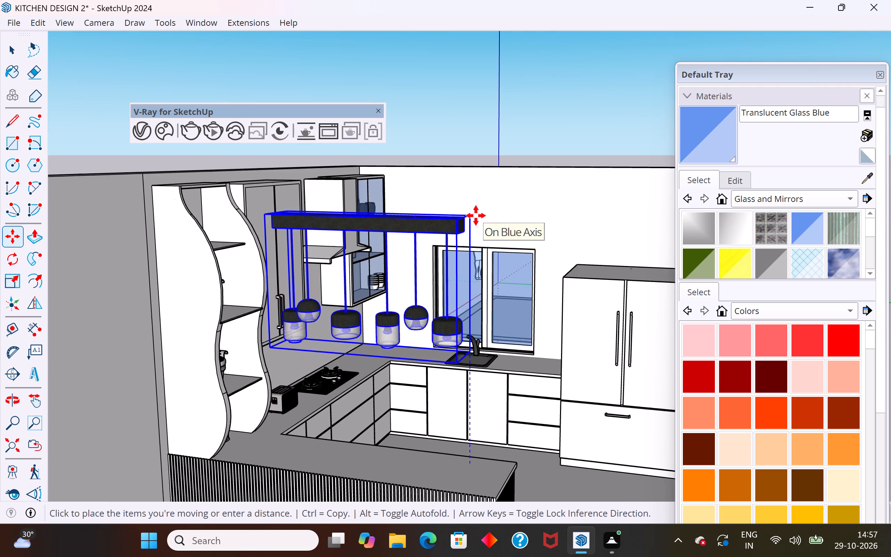
scroll(476, 215, up, 2)
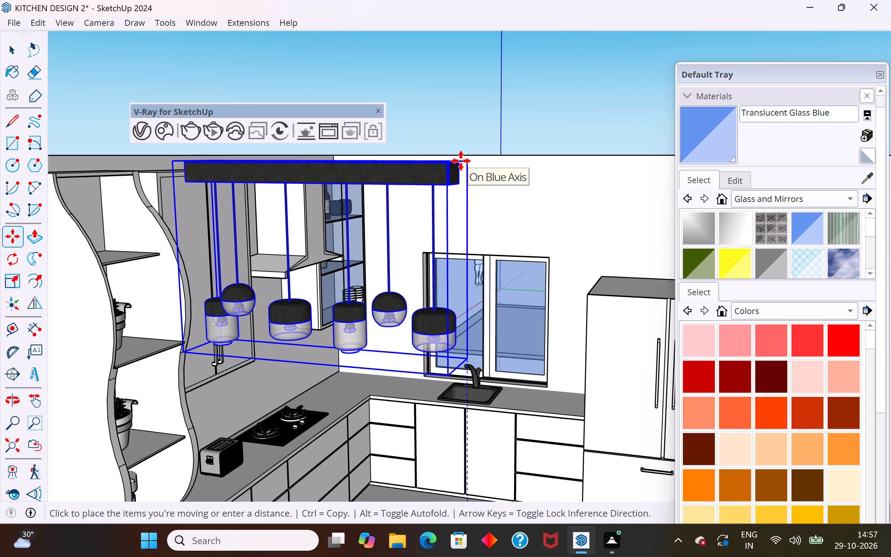
click(460, 167)
click(13, 54)
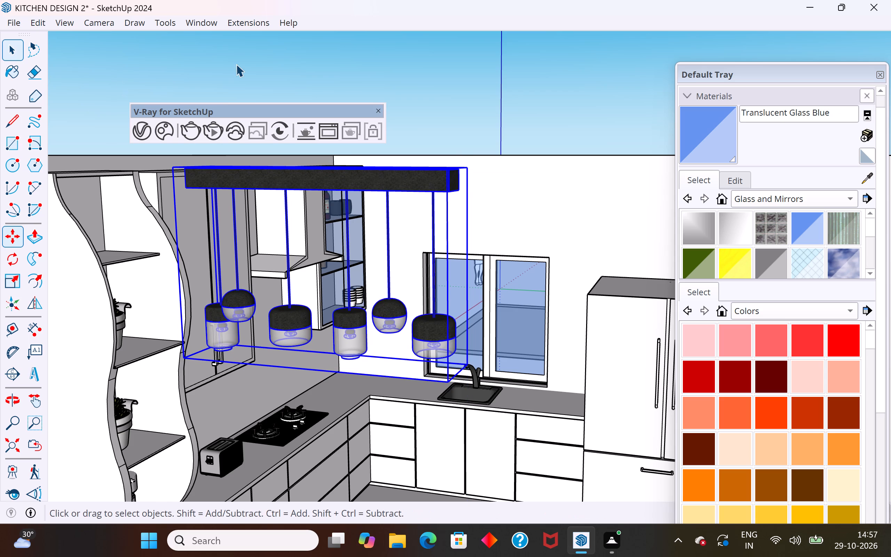
click(236, 64)
Open the 3D Warehouse and search its models for table.
scroll(432, 149, down, 6)
middle_drag(442, 189, 434, 371)
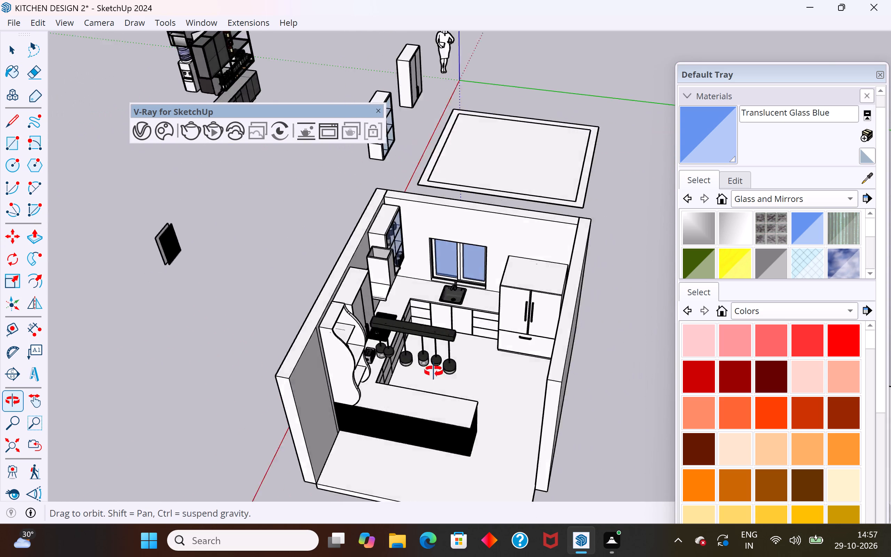
middle_drag(434, 371, 350, 369)
scroll(353, 367, up, 3)
middle_drag(358, 364, 441, 236)
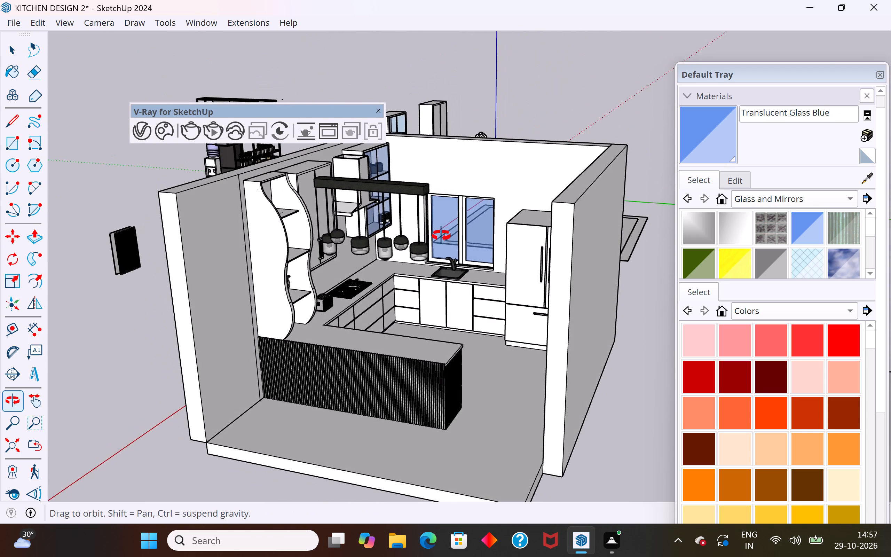
middle_drag(441, 236, 442, 248)
click(195, 19)
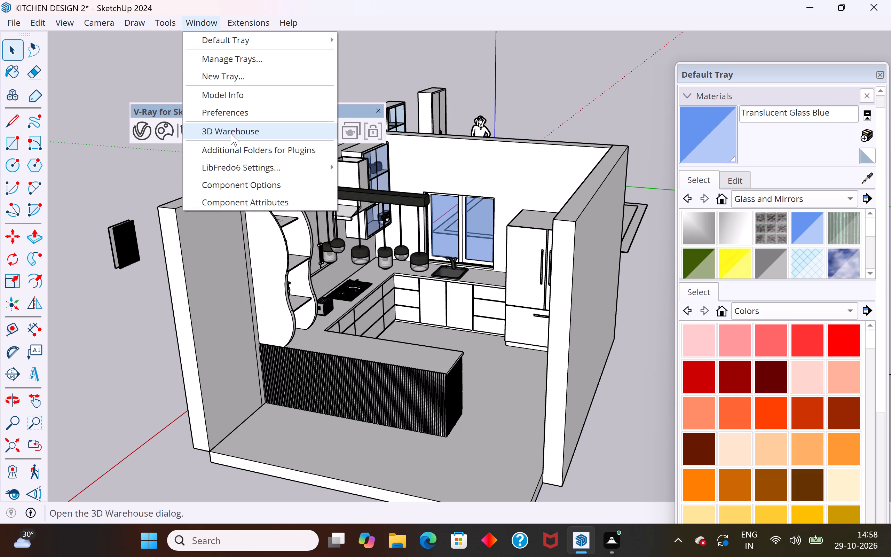
click(229, 133)
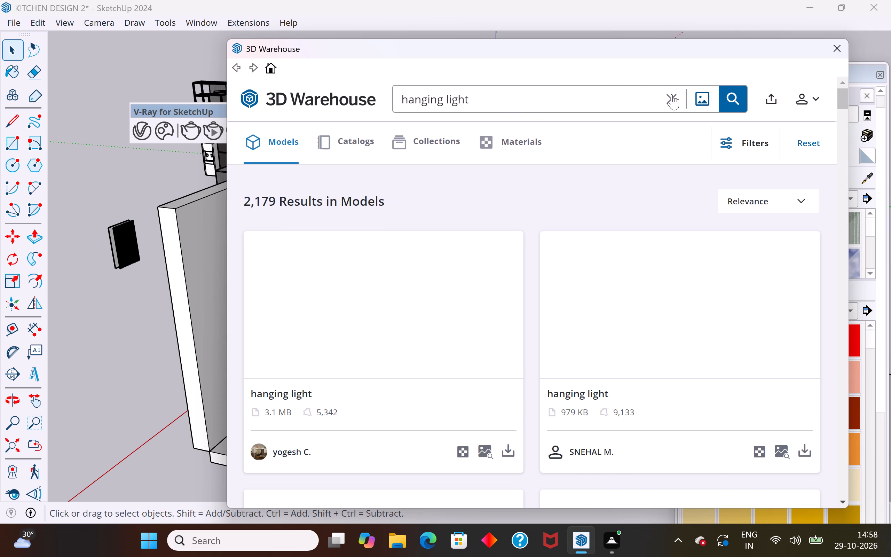
click(672, 94)
click(499, 108)
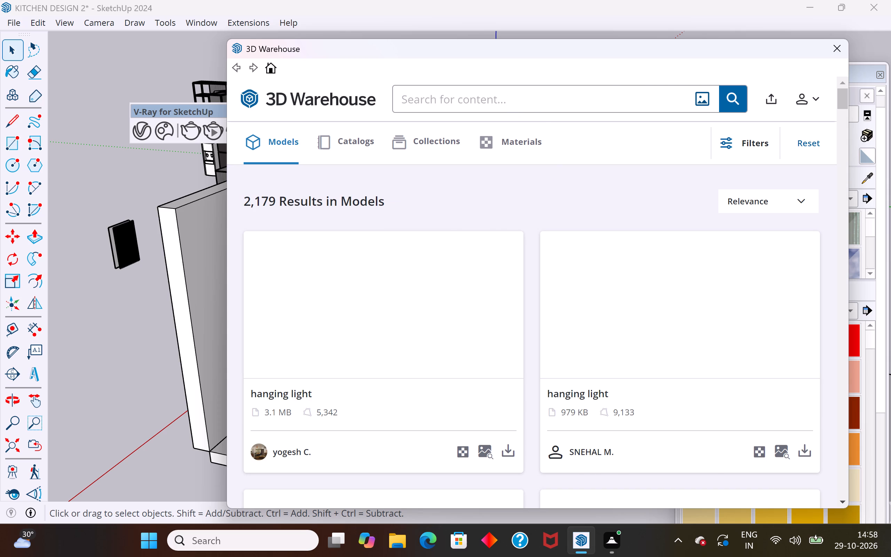
text(ba)
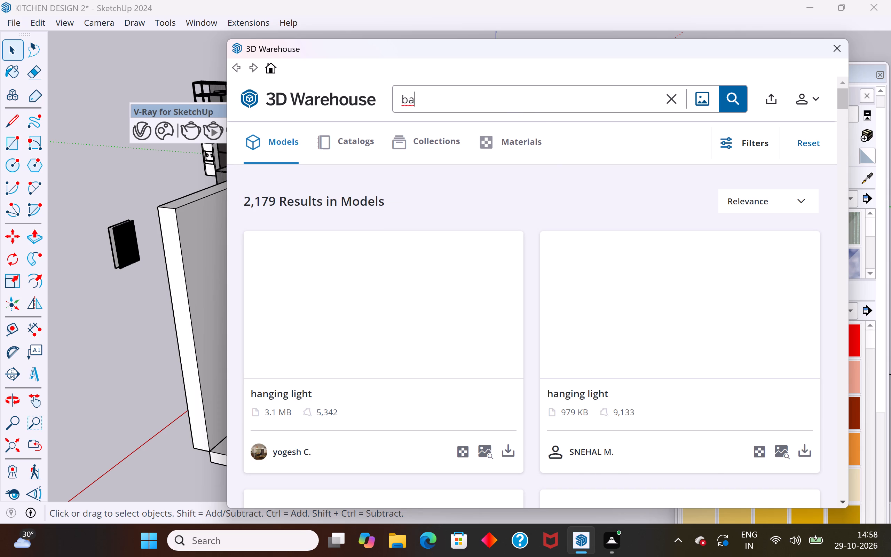
key(BackSpace)
key(BackSpace)
key(BackSpace)
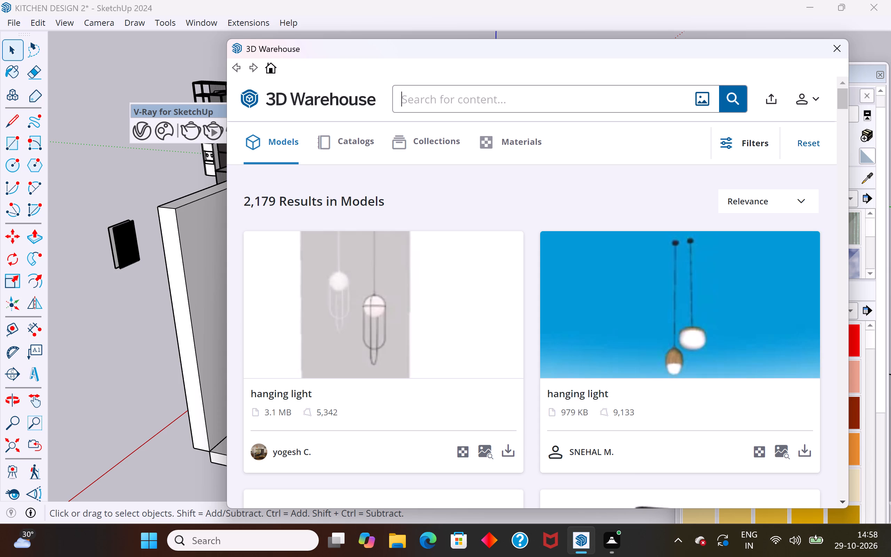
text(table)
key(Return)
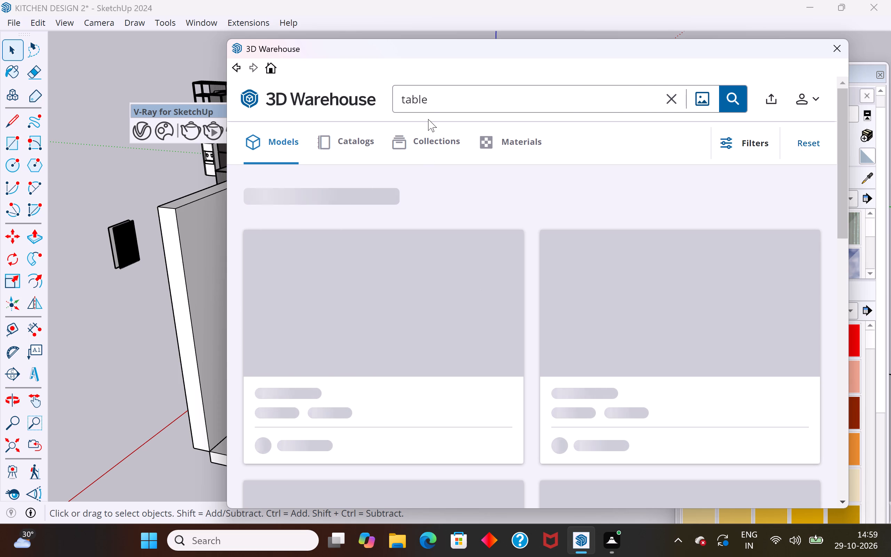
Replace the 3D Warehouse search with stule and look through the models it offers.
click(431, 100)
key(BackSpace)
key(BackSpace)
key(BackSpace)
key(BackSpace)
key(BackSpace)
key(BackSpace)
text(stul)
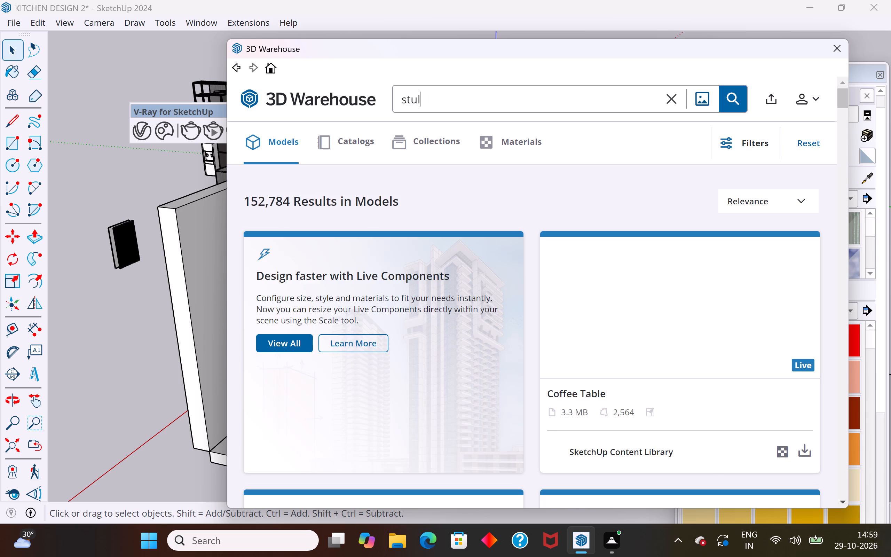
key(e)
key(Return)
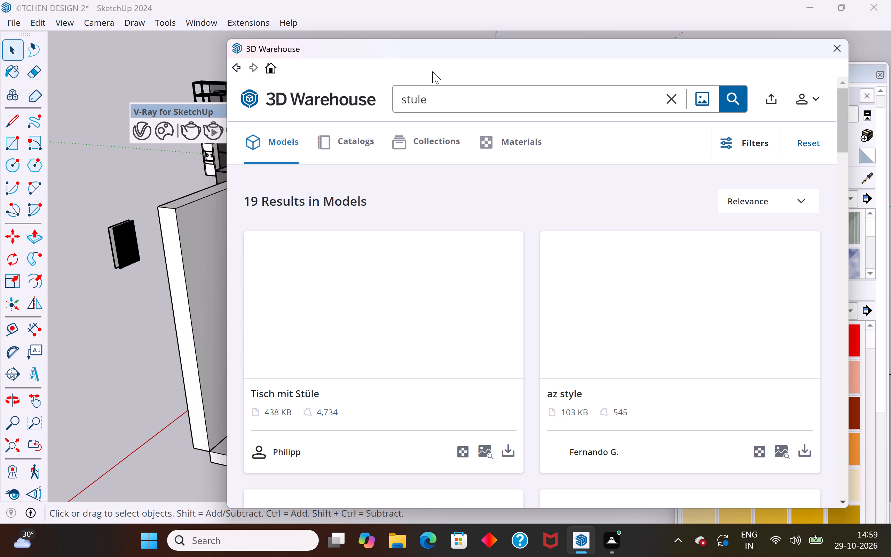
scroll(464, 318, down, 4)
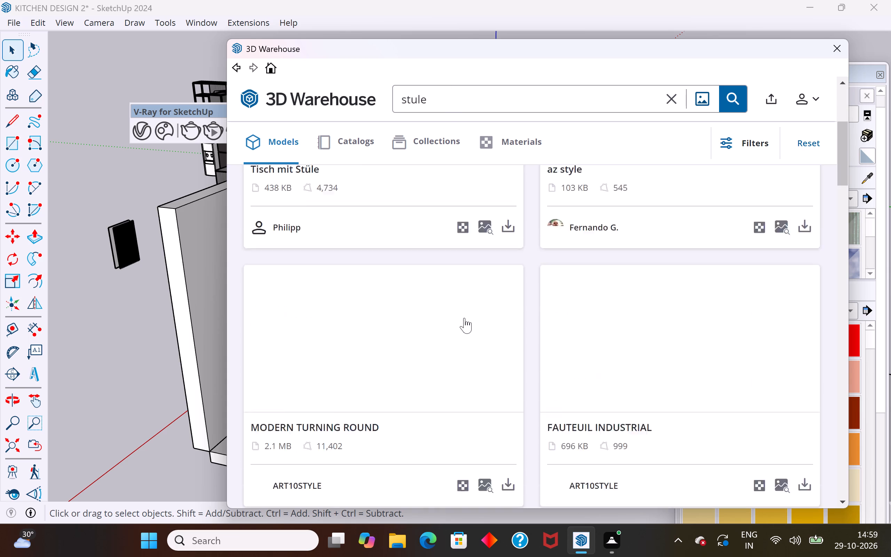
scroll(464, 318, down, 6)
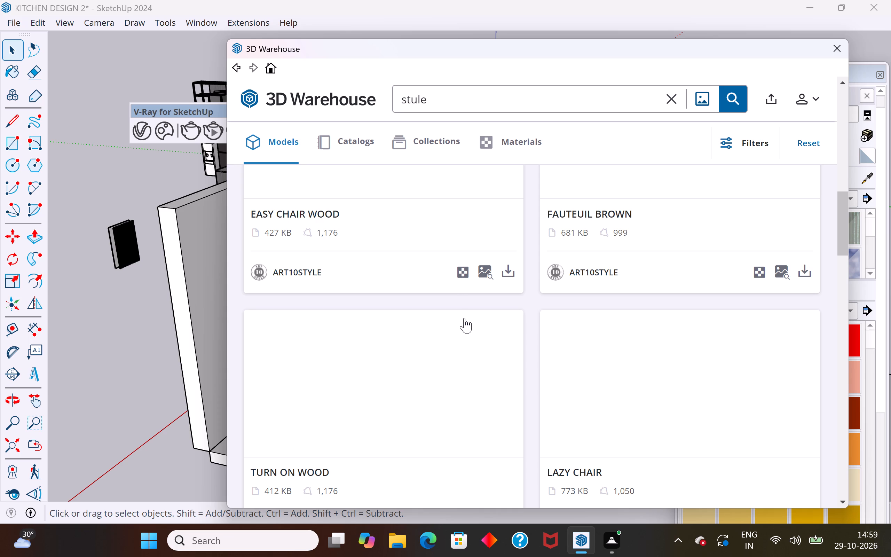
Correct the 3D Warehouse search term to stool and run the search.
click(422, 100)
click(450, 104)
key(BackSpace)
key(BackSpace)
key(BackSpace)
text(ool)
click(729, 101)
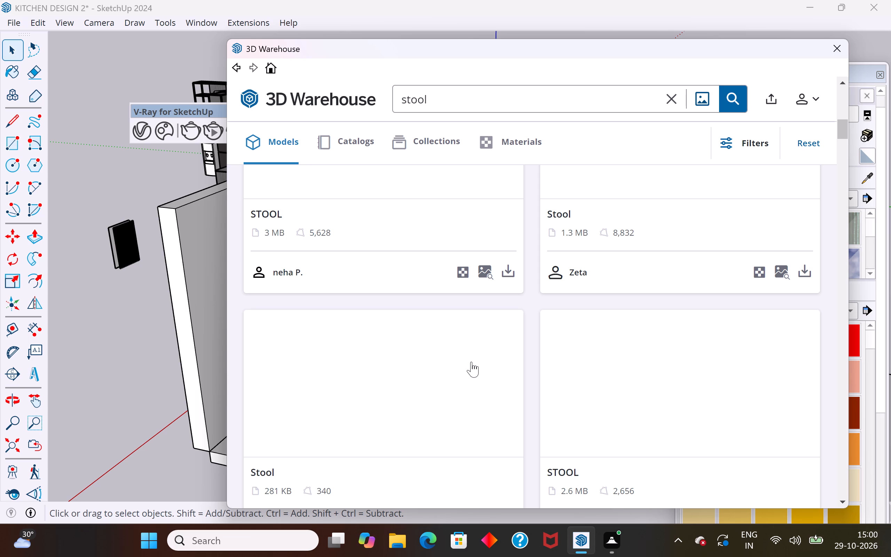
Browse the stool models in the 3D Warehouse for one that suits the kitchen counter.
scroll(469, 359, down, 5)
scroll(479, 407, down, 4)
scroll(484, 425, up, 3)
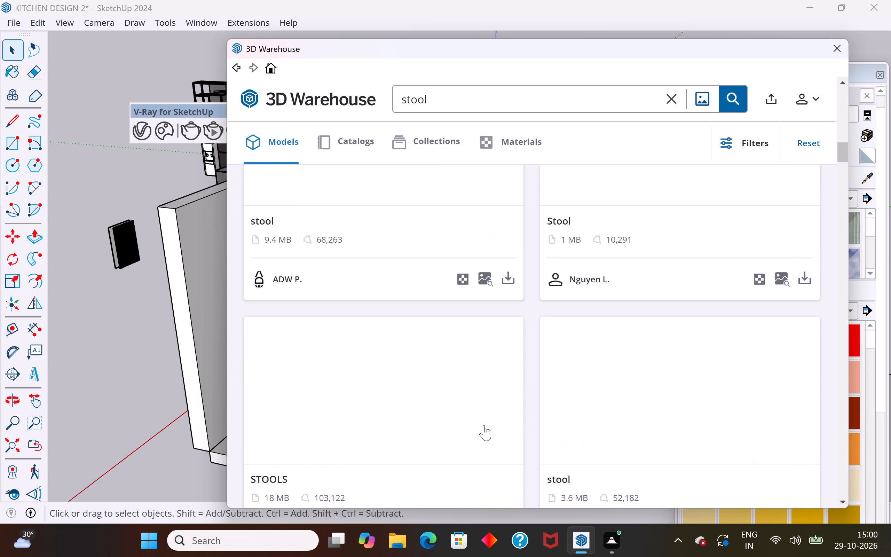
scroll(485, 429, up, 16)
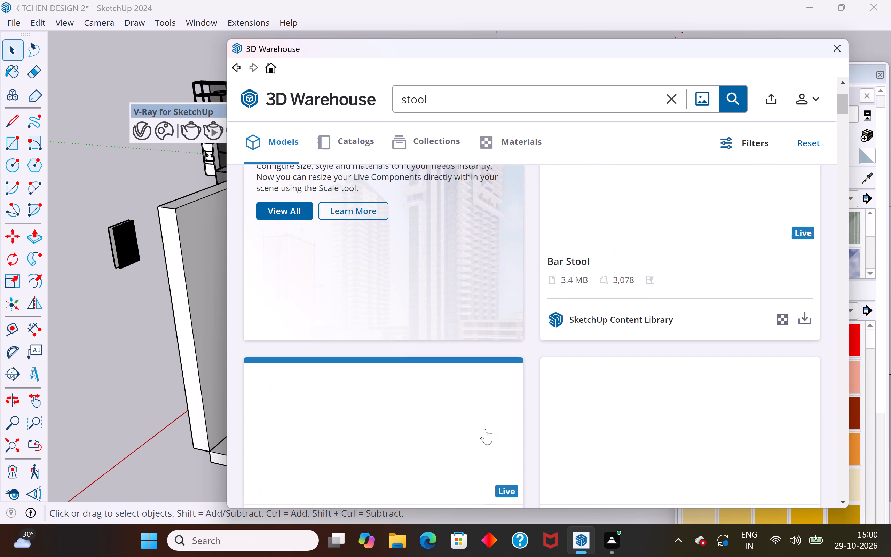
scroll(485, 429, up, 7)
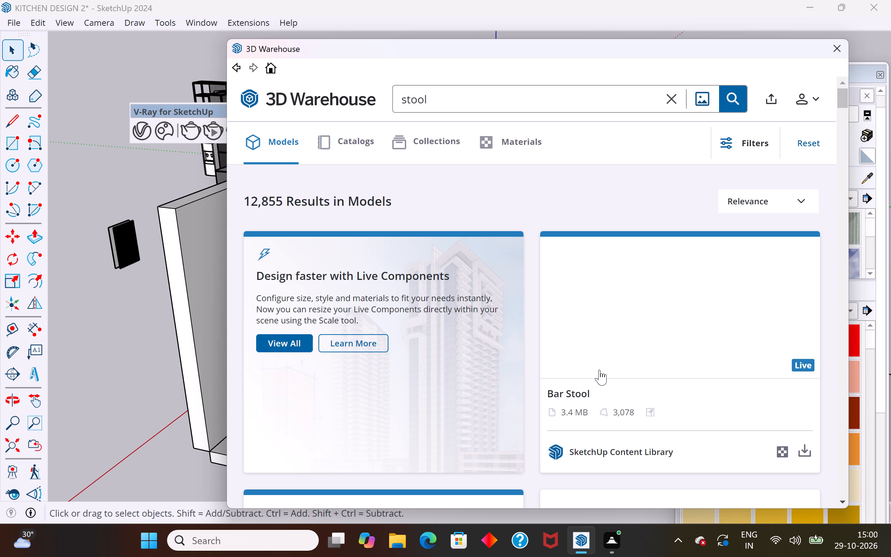
scroll(599, 370, down, 1)
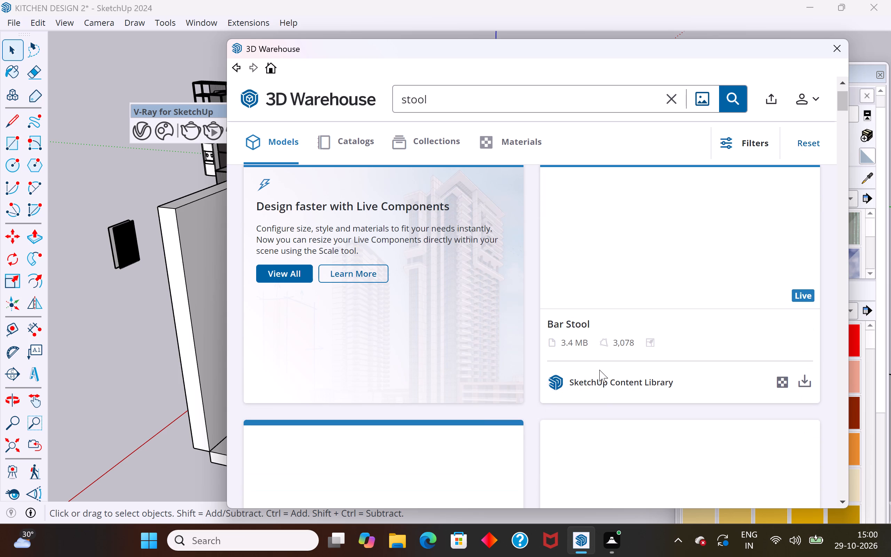
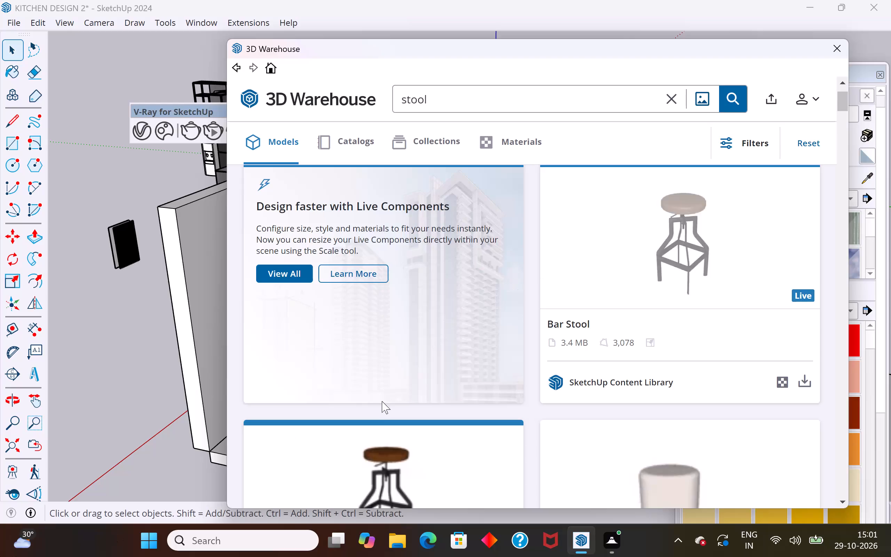
Browse the 3D Warehouse stool results for a bar stool that suits the kitchen island.
scroll(382, 401, down, 1)
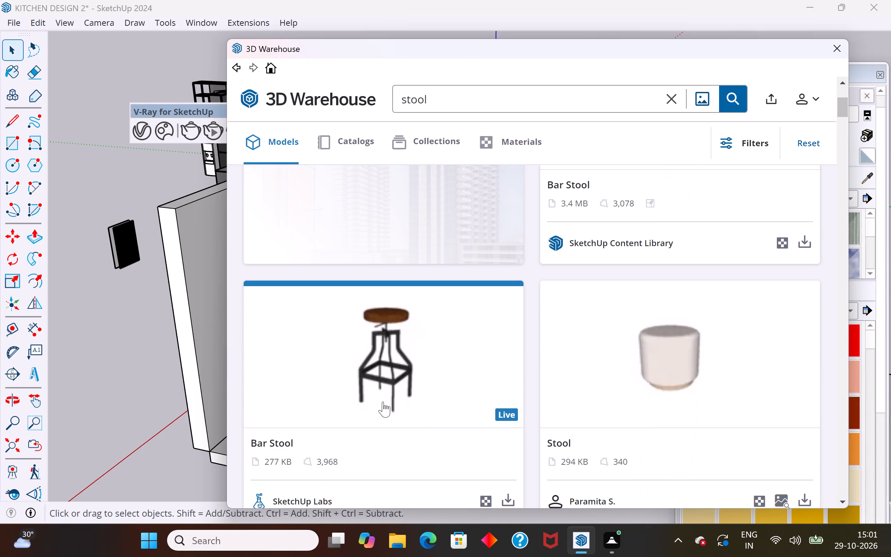
scroll(391, 395, up, 4)
scroll(391, 395, down, 2)
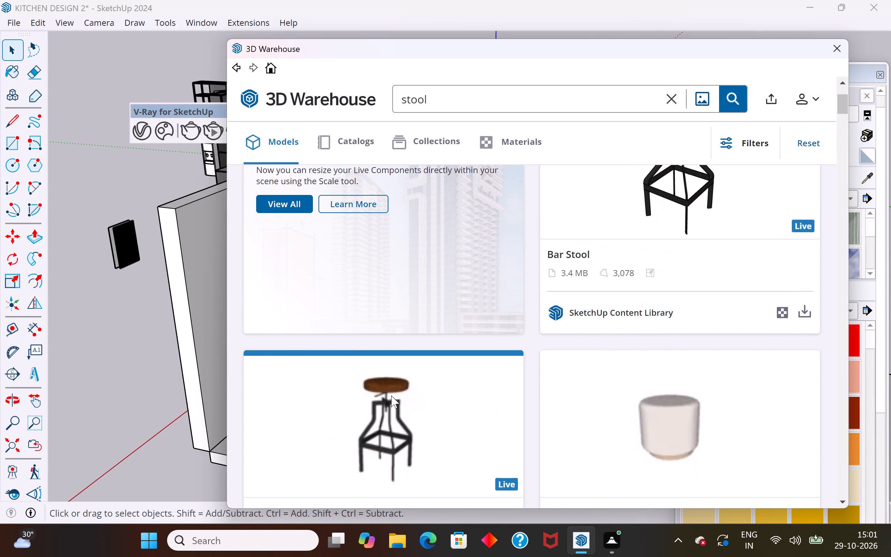
scroll(391, 395, down, 12)
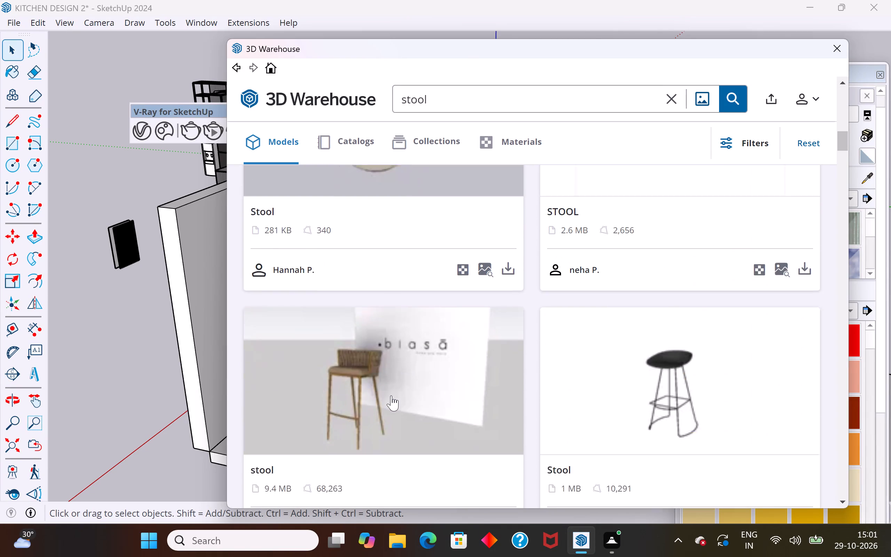
scroll(391, 395, down, 1)
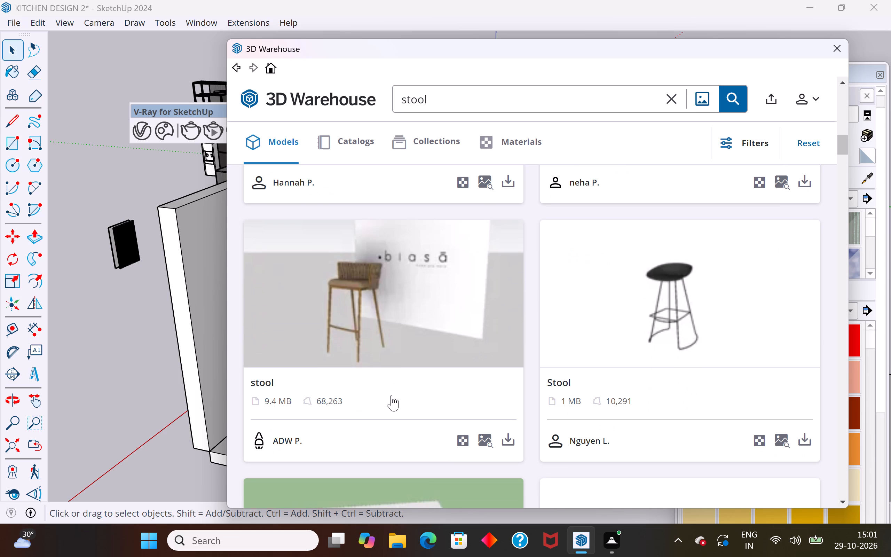
scroll(554, 385, down, 4)
scroll(497, 425, down, 2)
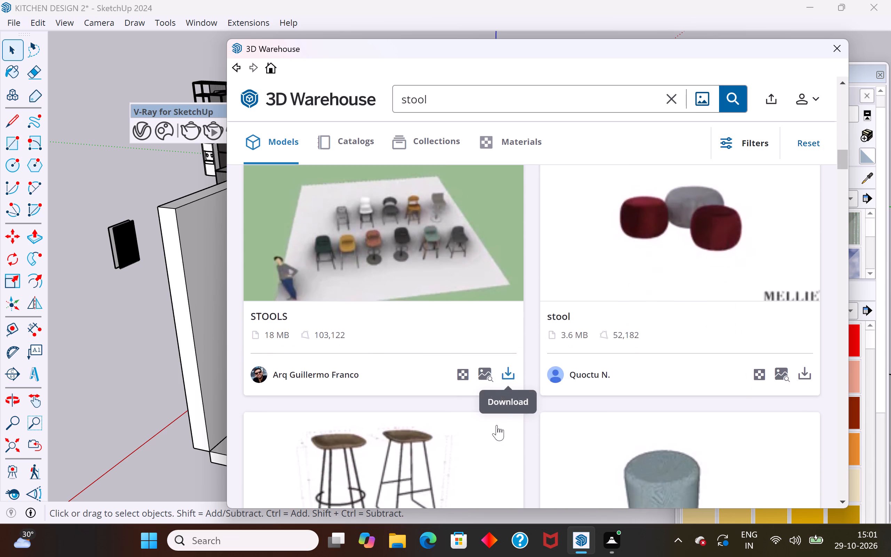
scroll(497, 425, down, 2)
scroll(131, 381, down, 9)
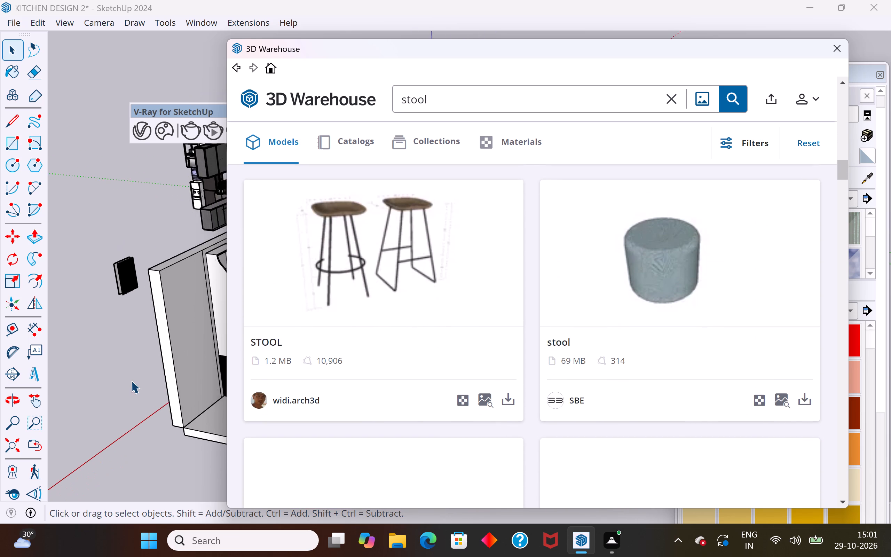
scroll(131, 381, down, 10)
middle_drag(147, 386, 206, 355)
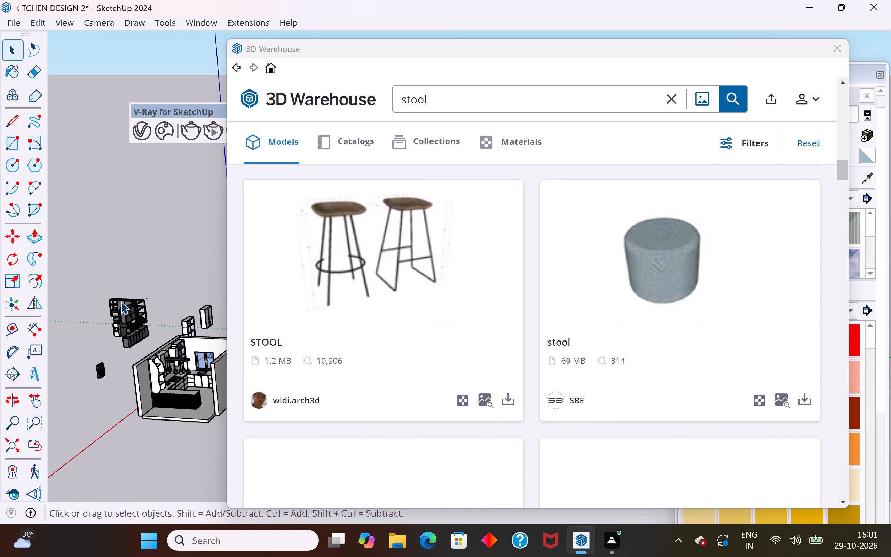
scroll(73, 280, down, 5)
middle_drag(125, 364, 183, 320)
scroll(125, 383, up, 9)
middle_drag(131, 374, 173, 342)
scroll(145, 402, down, 3)
scroll(404, 415, down, 5)
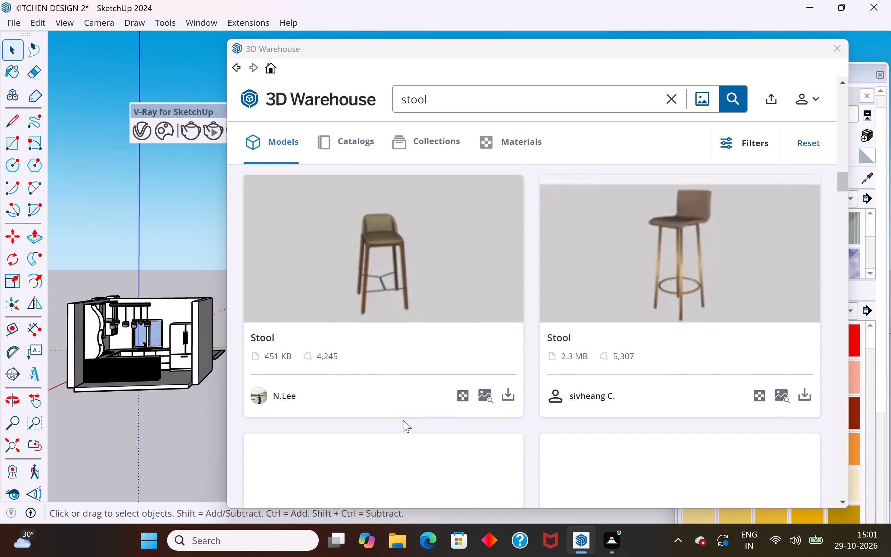
scroll(403, 420, up, 4)
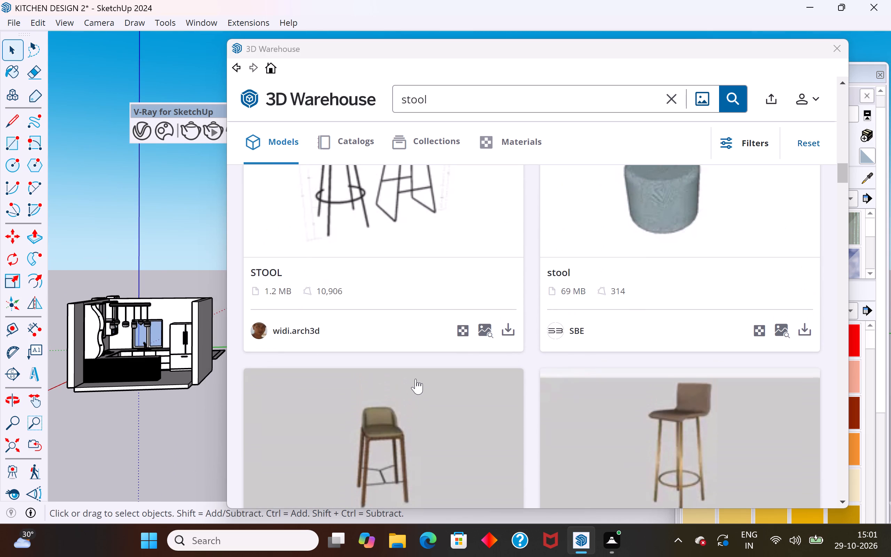
scroll(416, 379, down, 3)
Load the 451 KB low-back Stool with wooden legs directly into the model and place it in front of the kitchen island.
click(511, 379)
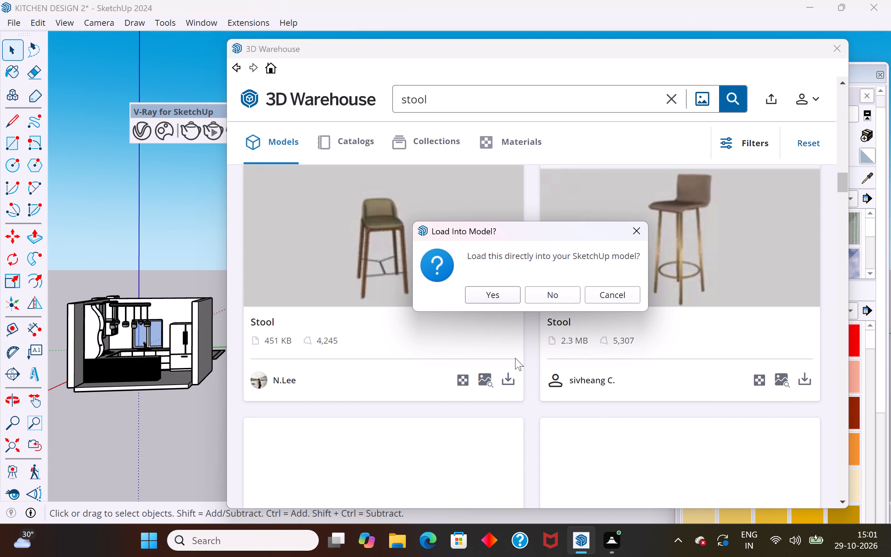
click(504, 293)
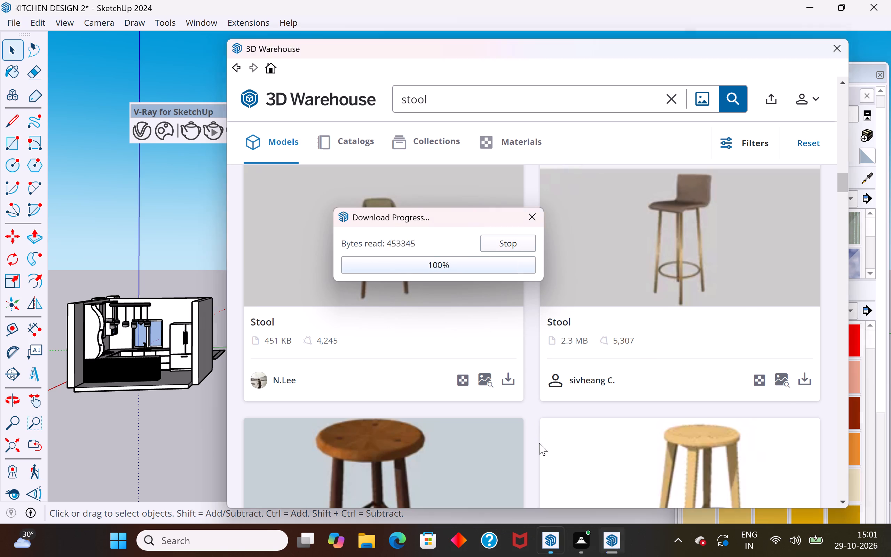
middle_drag(336, 376, 375, 514)
scroll(150, 411, up, 12)
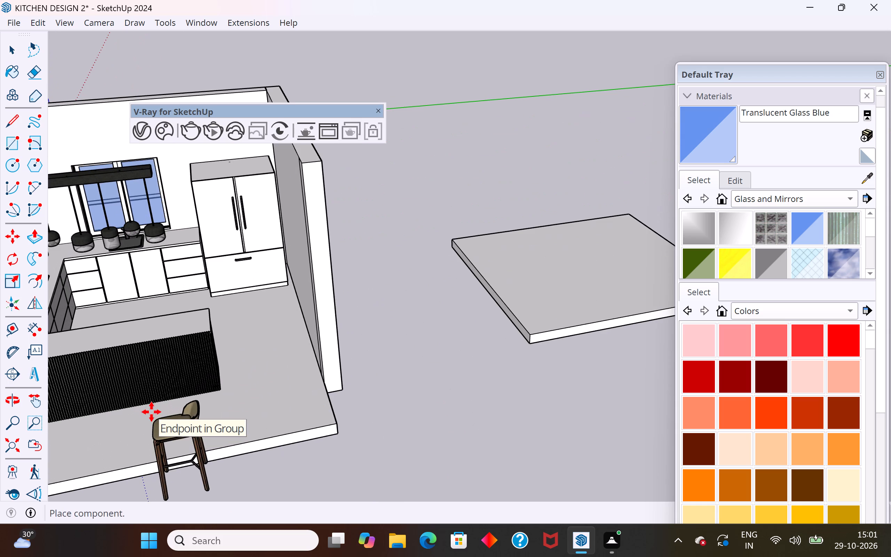
click(165, 364)
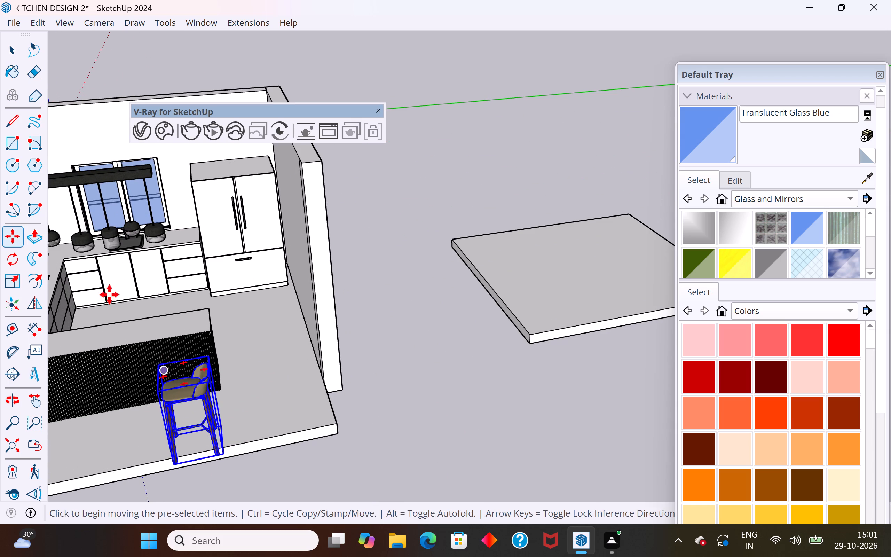
click(13, 49)
click(402, 366)
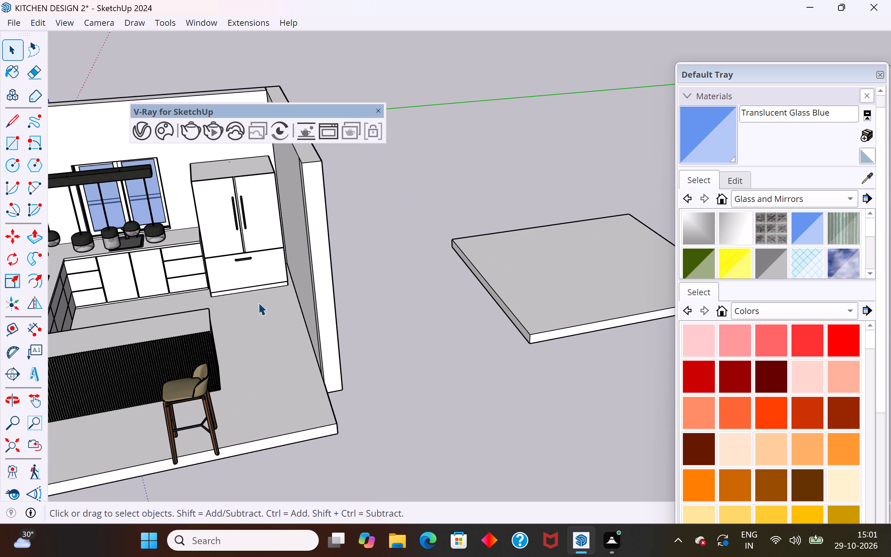
Move the stool inward from the floor slab's front edge, using its bottom corner as the grab point.
scroll(305, 260, down, 5)
middle_drag(387, 301, 126, 324)
scroll(233, 268, up, 9)
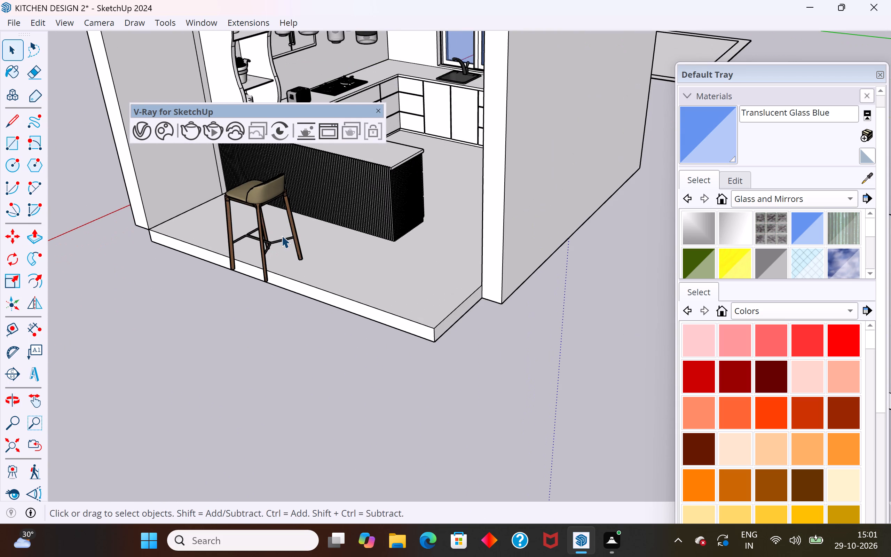
click(284, 240)
scroll(290, 254, up, 5)
key(m)
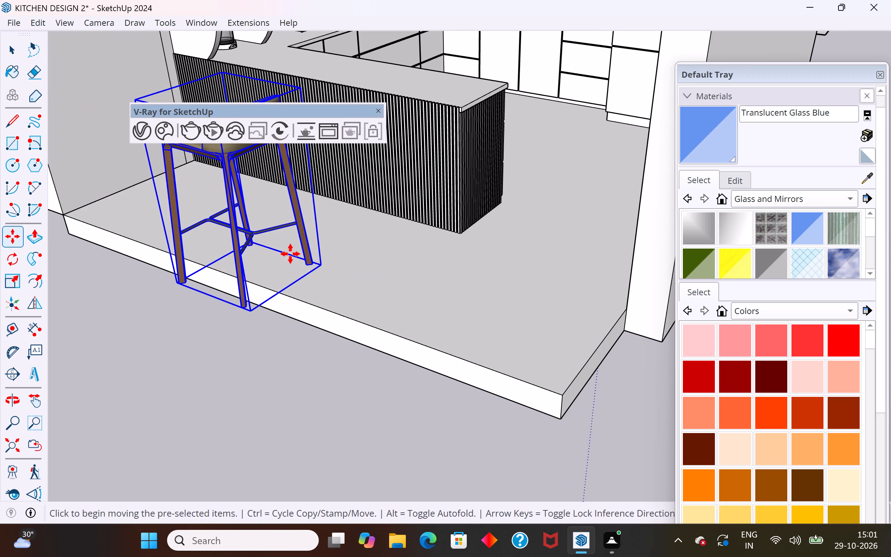
click(324, 269)
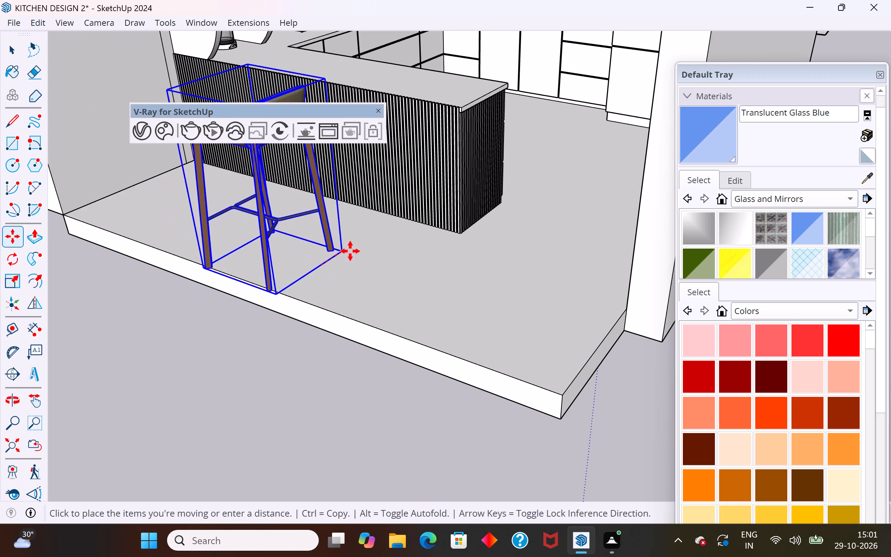
click(368, 240)
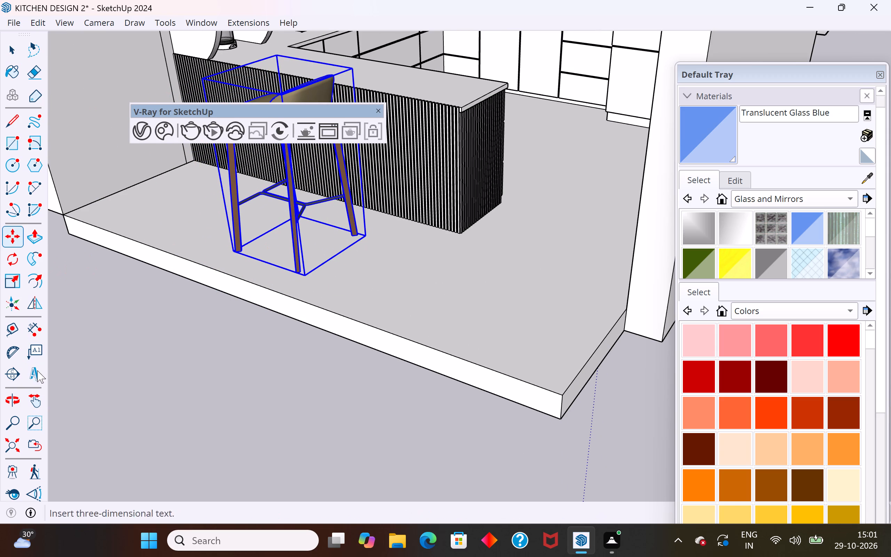
Rotate the stool horizontally about its bottom corner so that its seat faces the island and its backrest faces away.
click(17, 256)
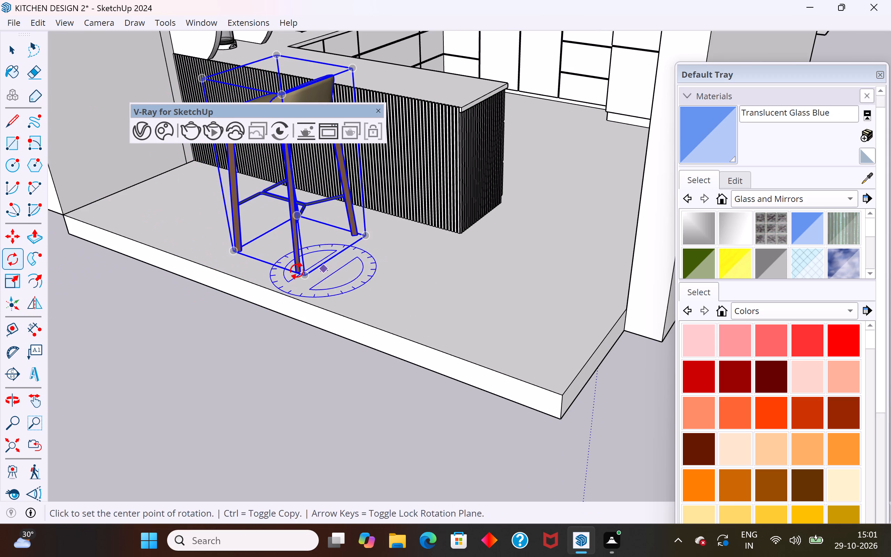
click(307, 274)
click(369, 239)
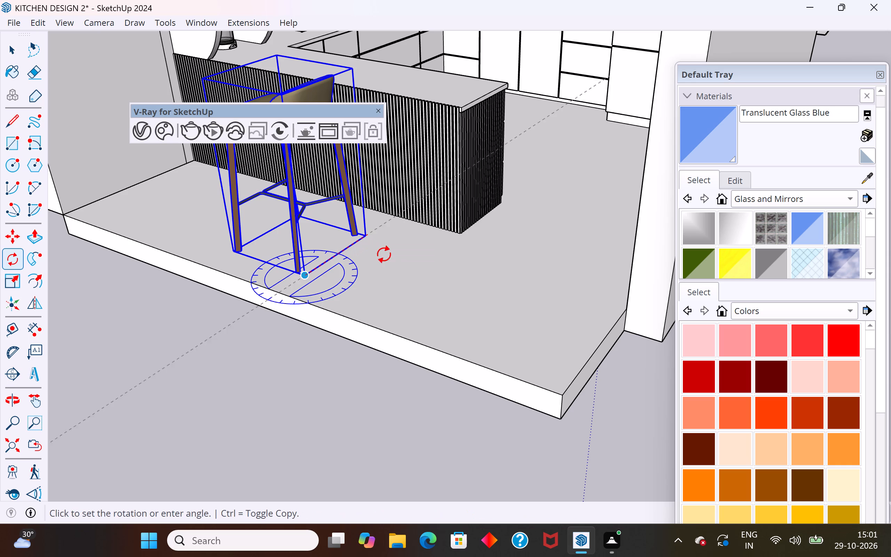
click(397, 309)
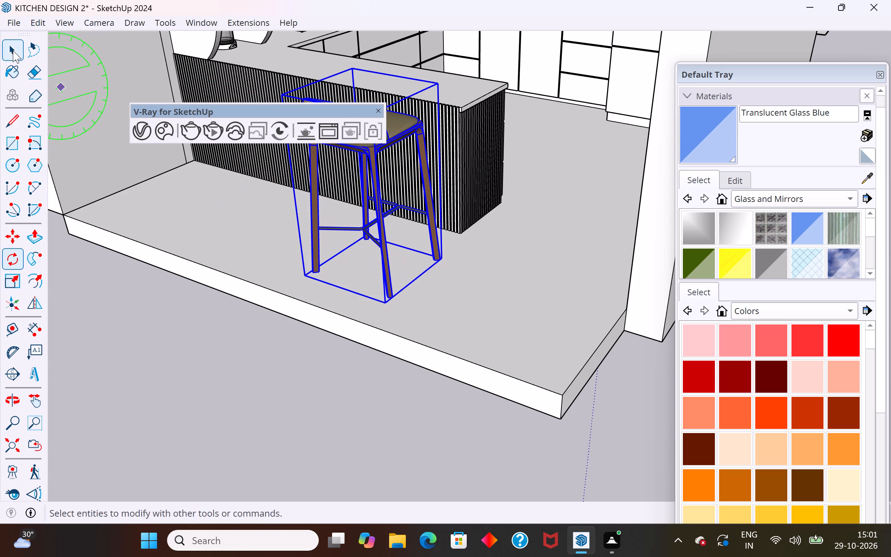
click(13, 50)
click(91, 282)
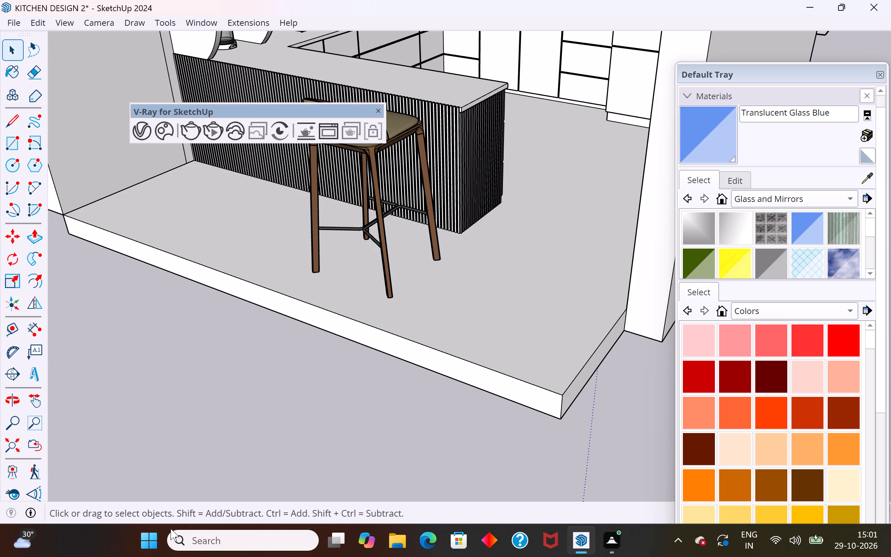
Dock the floating V-Ray for SketchUp toolbar so it no longer covers the model.
drag(261, 112, 385, 19)
Move the stool along the green axis from beside the island's open end to in front of its fluted face.
scroll(278, 361, down, 5)
middle_drag(290, 347, 513, 292)
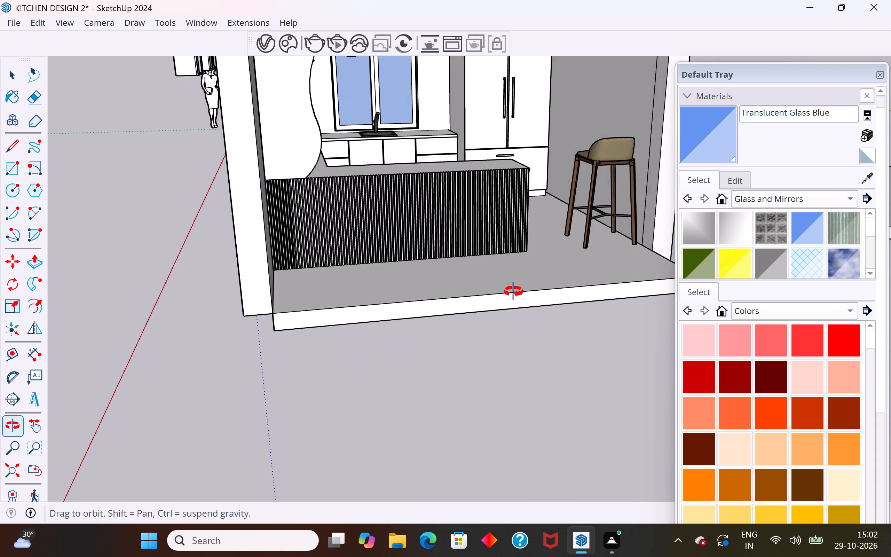
middle_drag(513, 292, 465, 362)
scroll(445, 250, down, 4)
scroll(465, 284, up, 3)
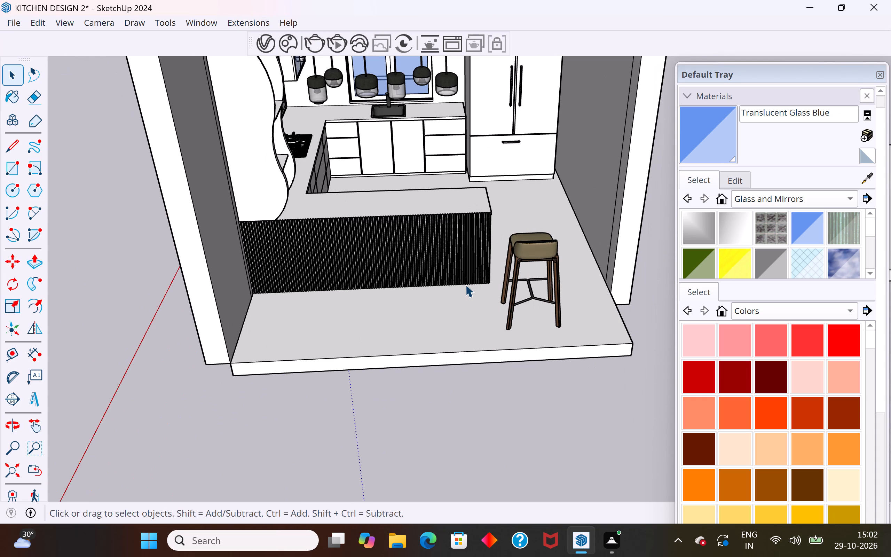
click(515, 278)
scroll(492, 316, up, 6)
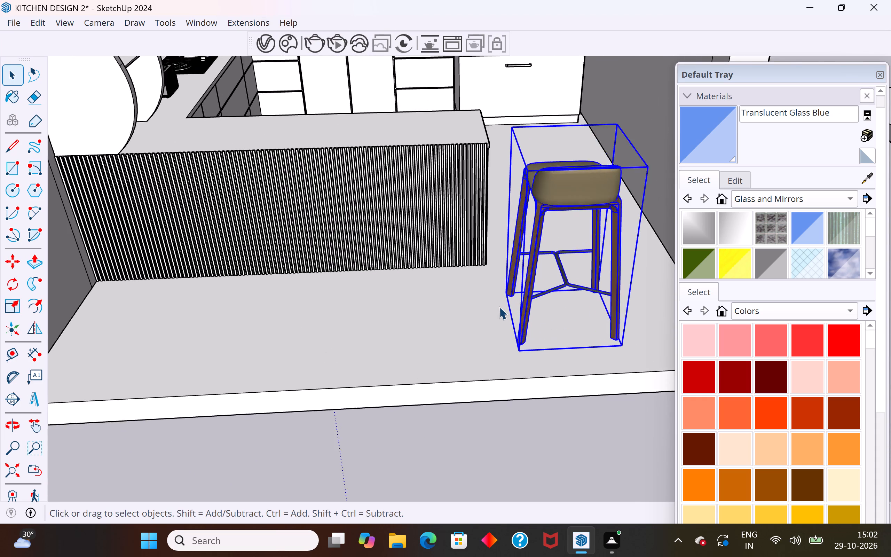
key(m)
click(500, 290)
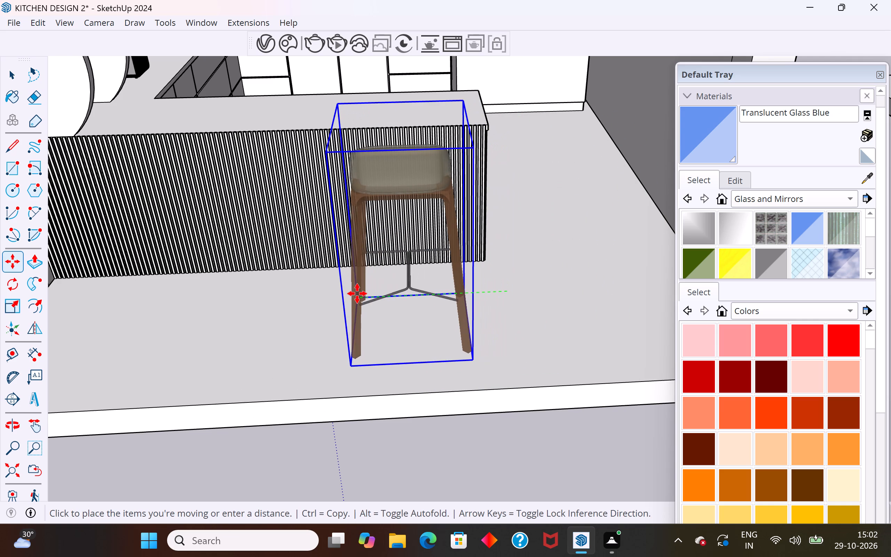
click(357, 293)
Move the stool along the red axis closer to the island, and shift it along the green axis towards the island's open end.
scroll(561, 214, down, 5)
middle_drag(543, 240, 305, 331)
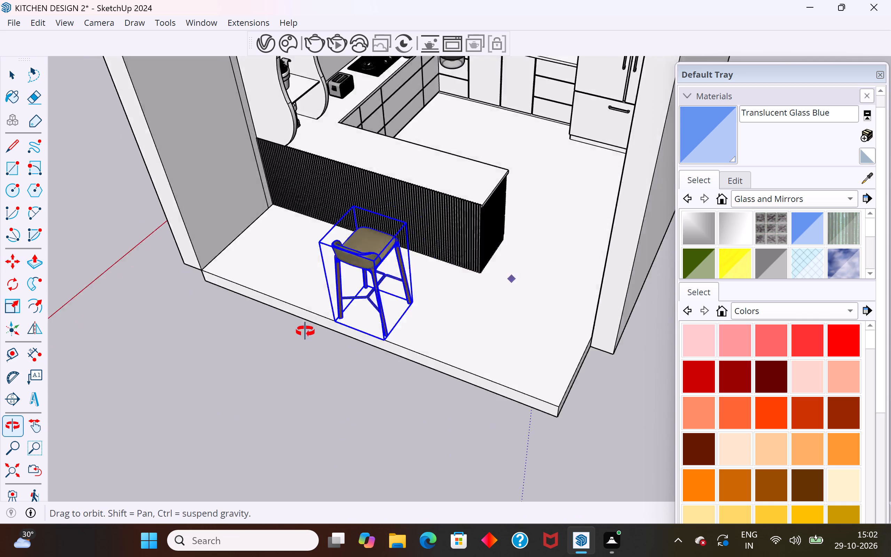
middle_drag(305, 331, 249, 341)
scroll(328, 272, up, 4)
click(340, 300)
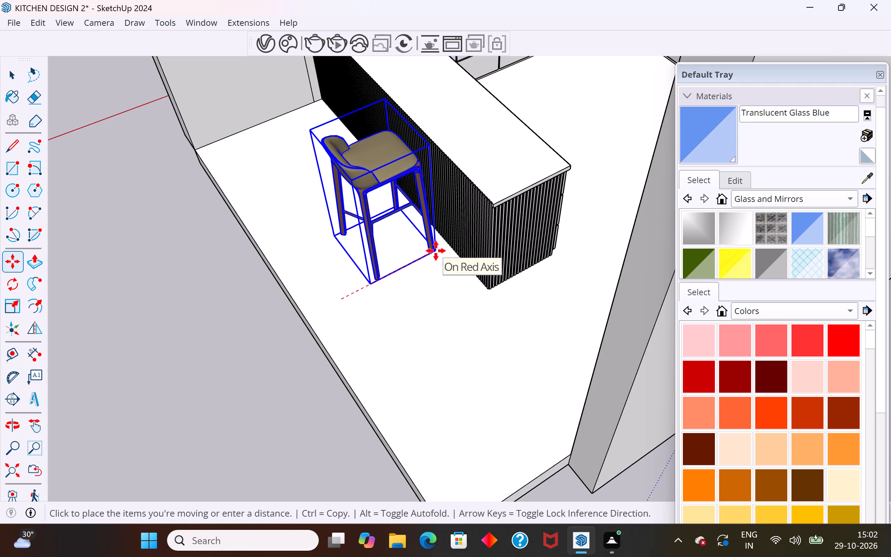
click(436, 251)
click(372, 293)
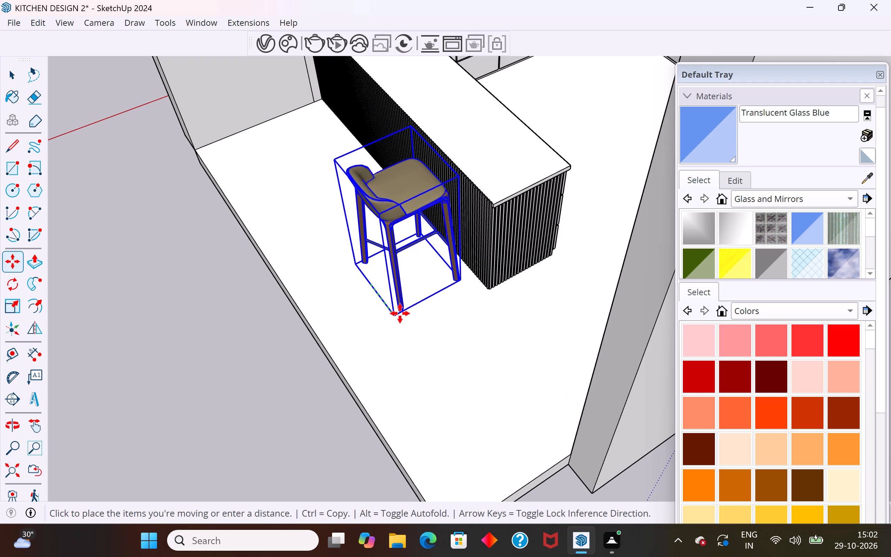
click(409, 321)
Move the floating stool straight down along the blue axis to bring its legs down to the kitchen floor.
middle_drag(355, 315, 553, 279)
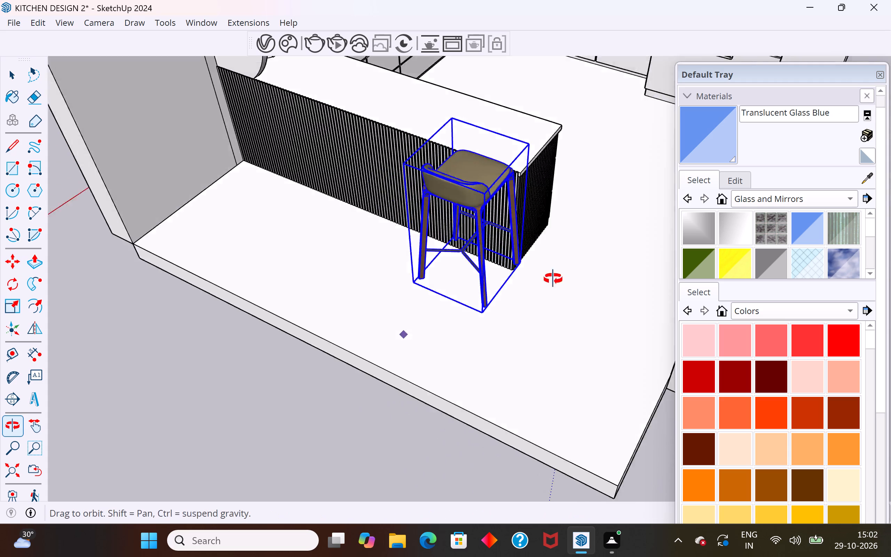
middle_drag(553, 279, 645, 275)
middle_drag(492, 305, 590, 117)
scroll(498, 183, up, 3)
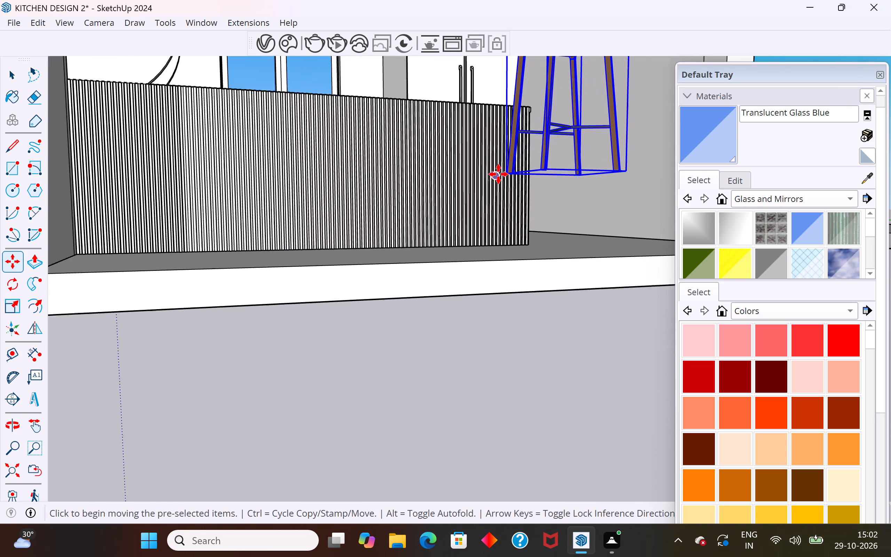
middle_drag(508, 180, 543, 249)
scroll(514, 119, down, 5)
scroll(526, 178, up, 3)
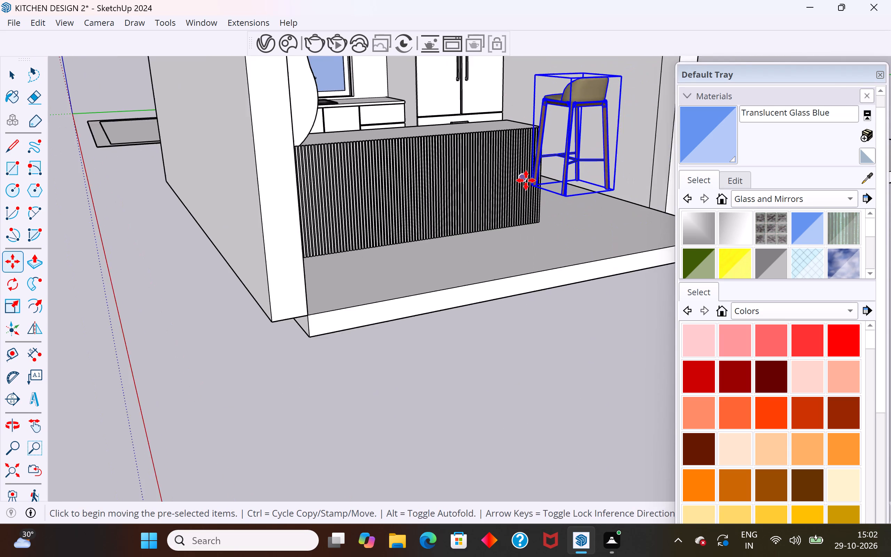
scroll(526, 180, up, 8)
middle_drag(529, 213, 588, 218)
scroll(370, 161, down, 10)
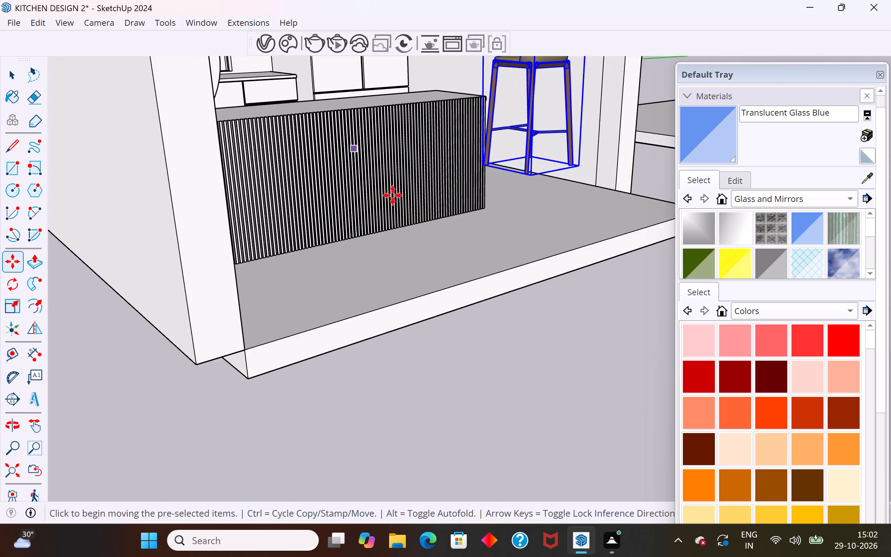
middle_drag(441, 215, 527, 220)
scroll(501, 165, up, 8)
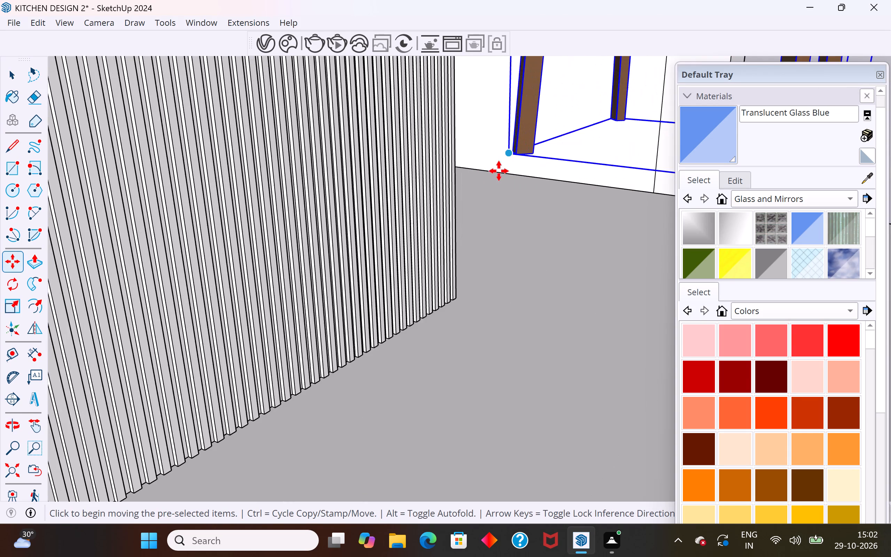
click(507, 158)
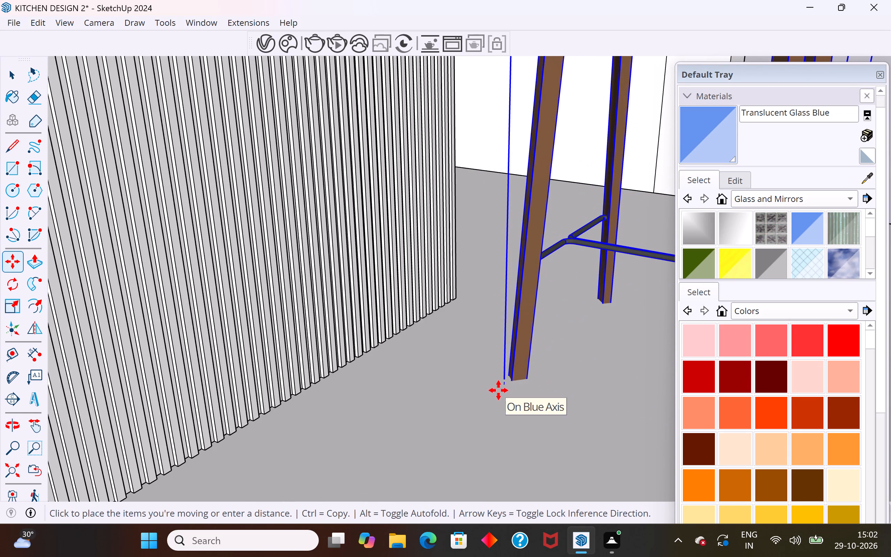
click(499, 382)
Shift the stool slightly along the green axis, away from the island's open end and along its fluted face.
scroll(409, 159, down, 13)
middle_drag(494, 269, 264, 321)
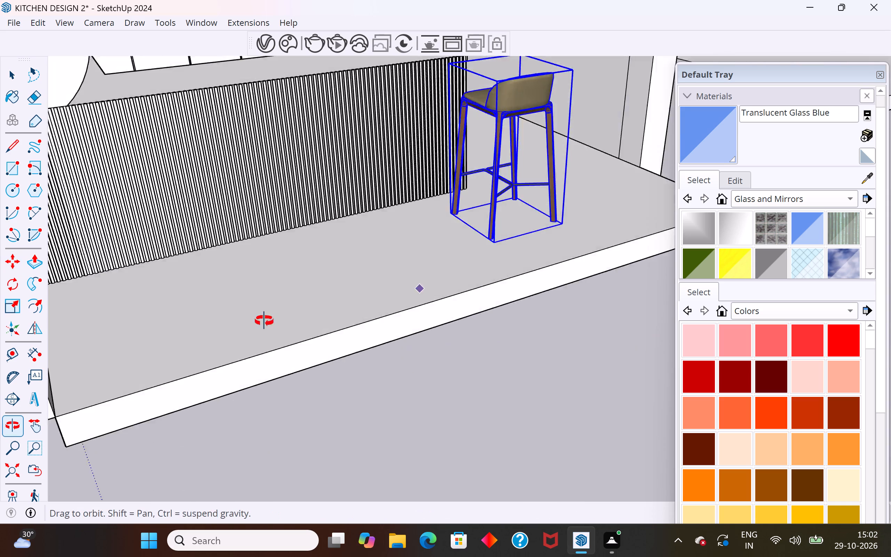
middle_drag(264, 321, 167, 339)
scroll(563, 205, down, 4)
scroll(571, 75, down, 5)
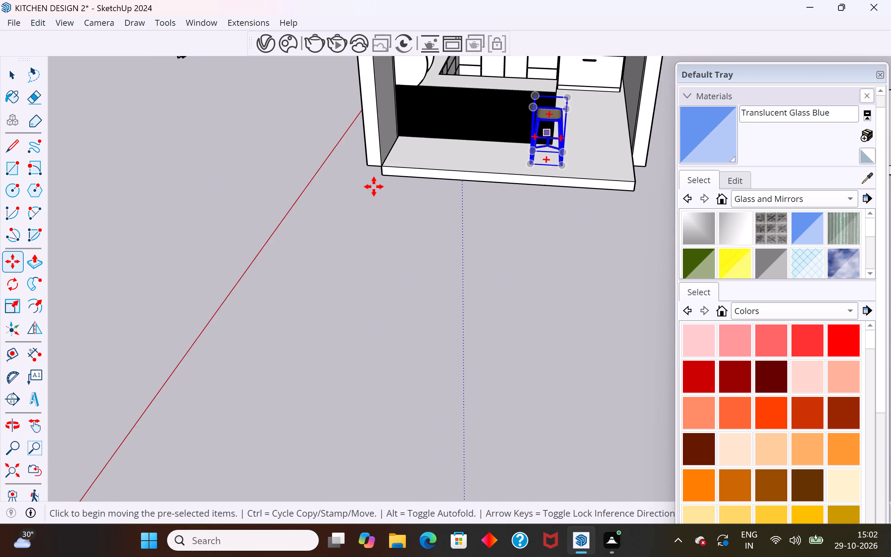
scroll(374, 185, up, 8)
middle_drag(484, 148, 530, 161)
scroll(324, 158, down, 5)
middle_drag(352, 207, 470, 254)
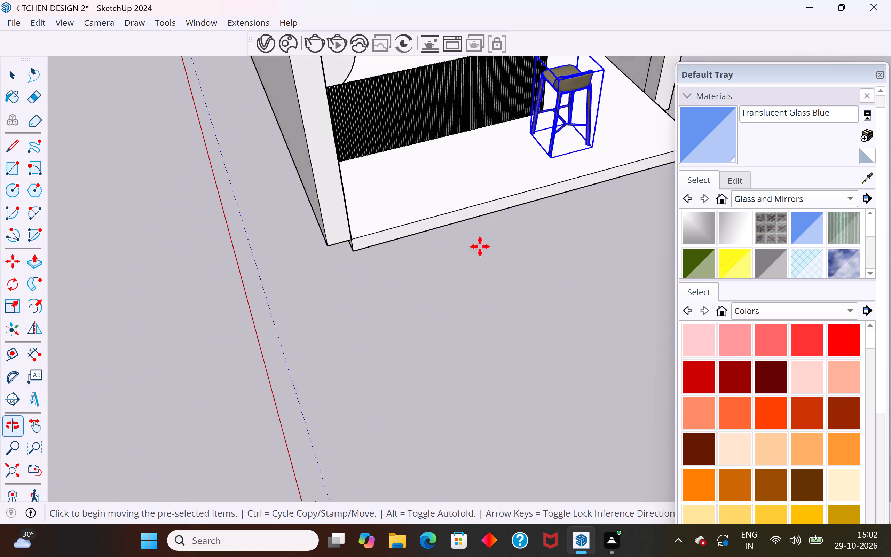
scroll(535, 101, up, 8)
click(520, 150)
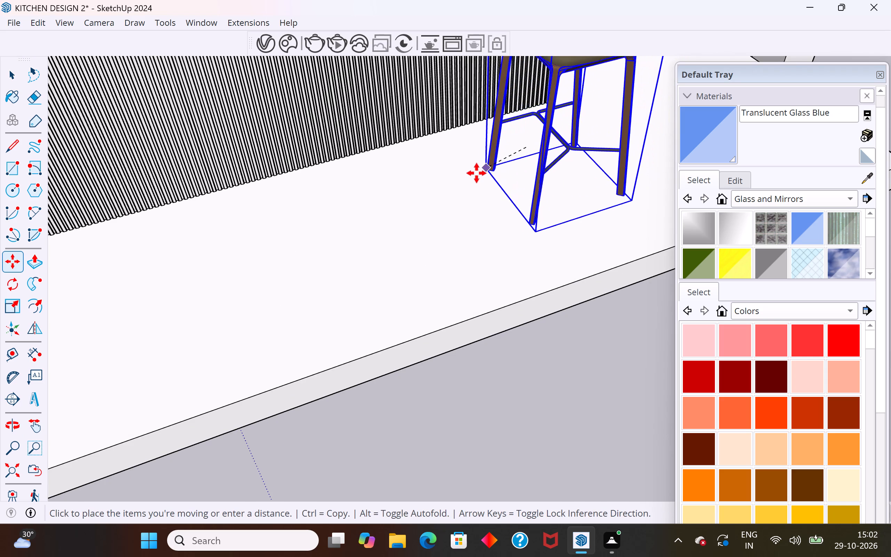
click(449, 173)
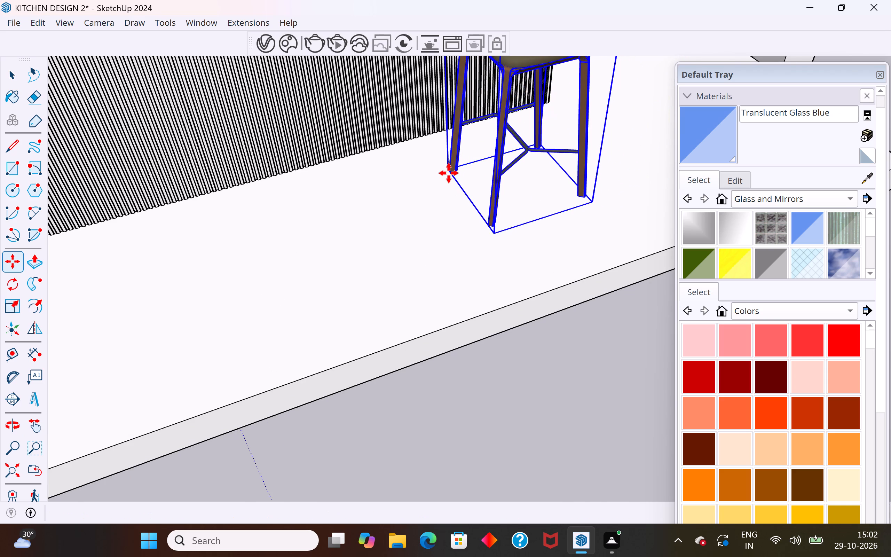
Copy the stool twice along the green axis to form a row of three spaced along the island, and clear the selection.
key(m)
click(449, 173)
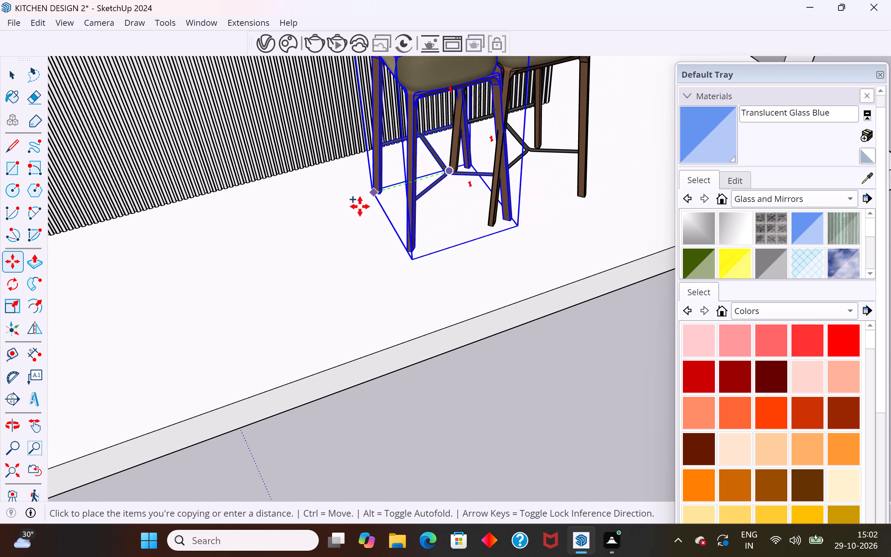
click(292, 220)
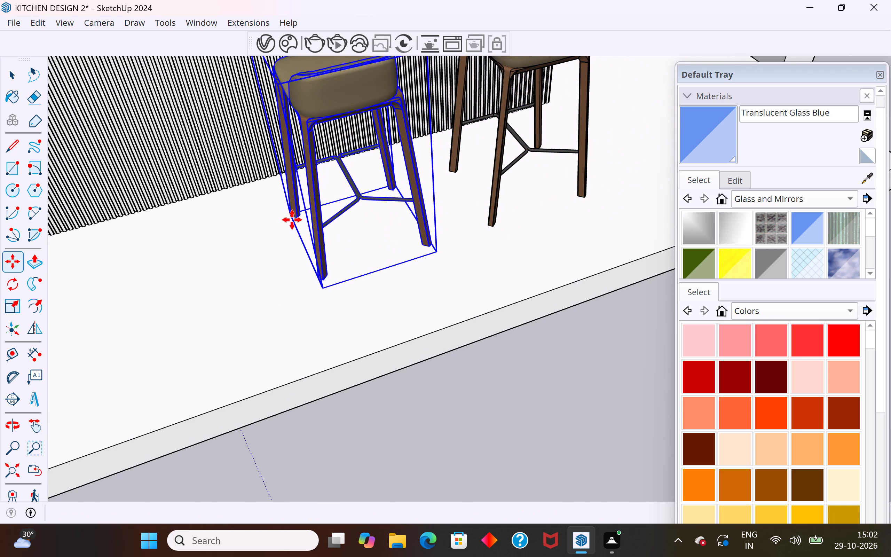
ctrl+click(292, 220)
click(121, 269)
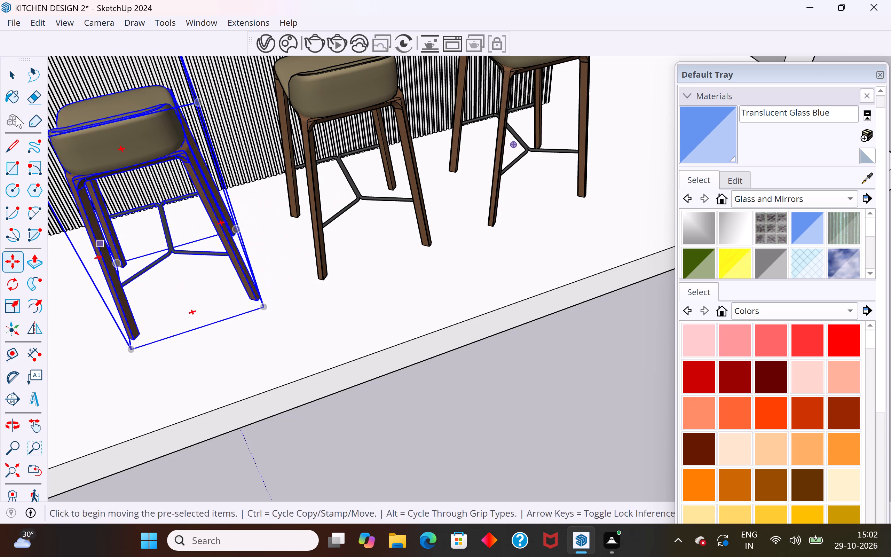
click(2, 78)
click(397, 477)
Select all three stools and move them together along the red axis slightly closer to the island's fluted face, then clear the selection.
scroll(468, 258, down, 11)
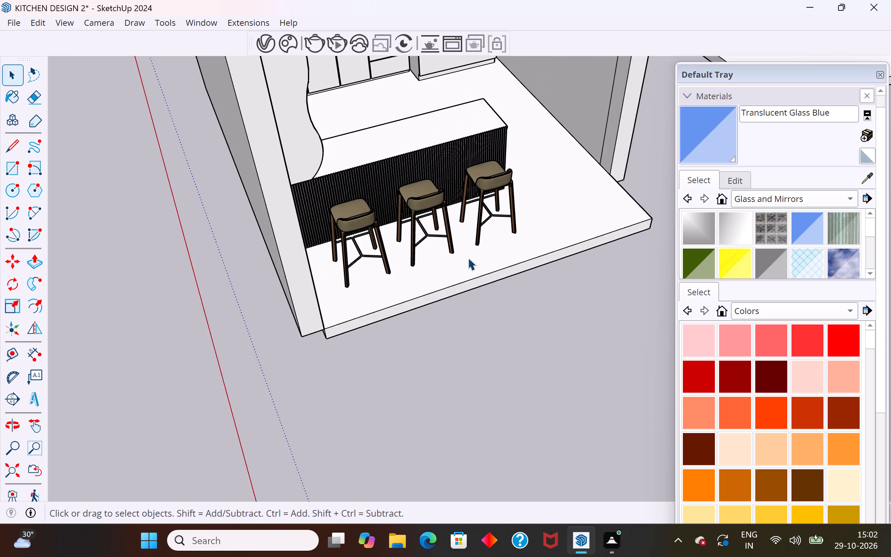
middle_drag(481, 279, 0, 222)
middle_drag(495, 204, 430, 252)
scroll(494, 162, up, 3)
middle_drag(498, 175, 469, 298)
scroll(468, 307, up, 4)
middle_drag(487, 294, 568, 87)
scroll(450, 317, up, 3)
middle_drag(470, 304, 549, 272)
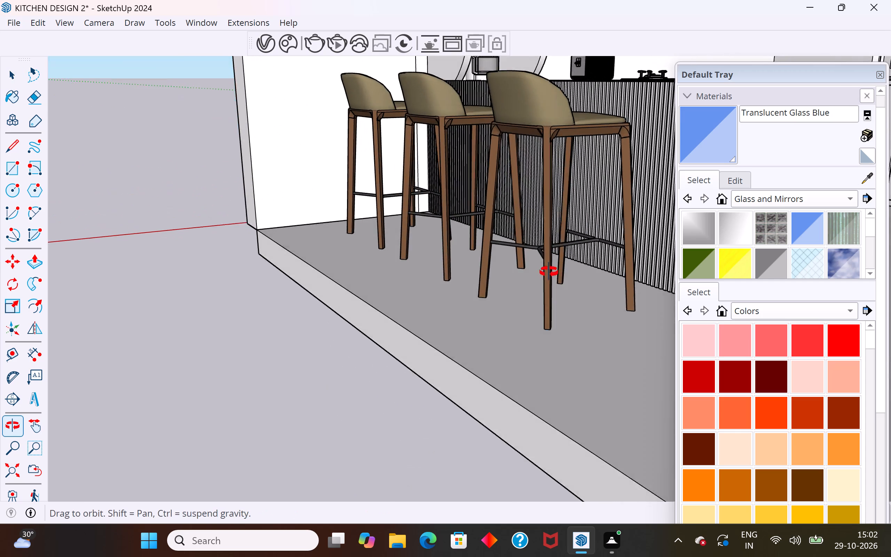
middle_drag(549, 272, 546, 279)
click(549, 356)
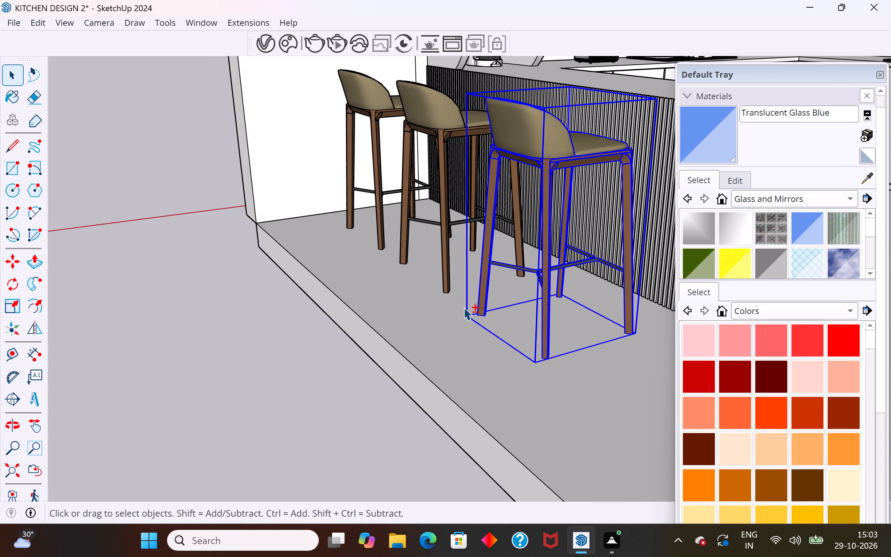
shift+click(446, 278)
shift+click(381, 234)
scroll(309, 312, down, 4)
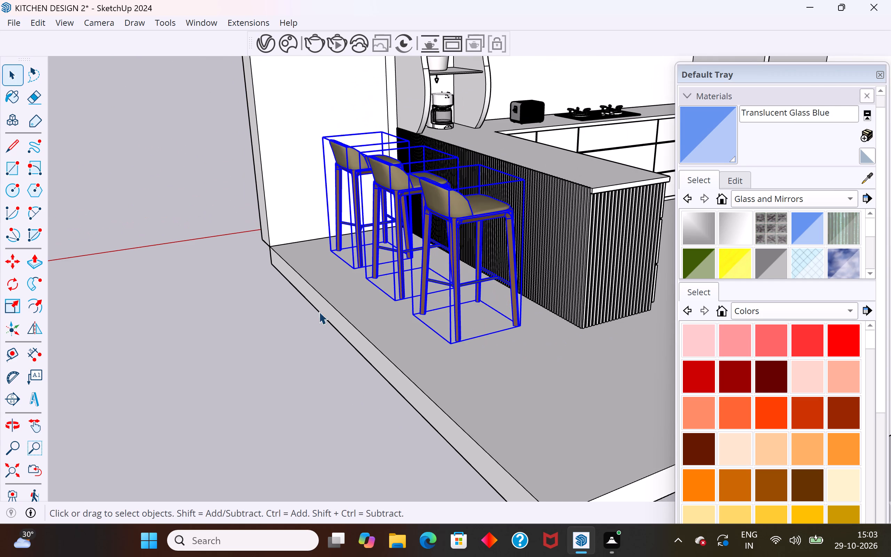
key(m)
click(523, 326)
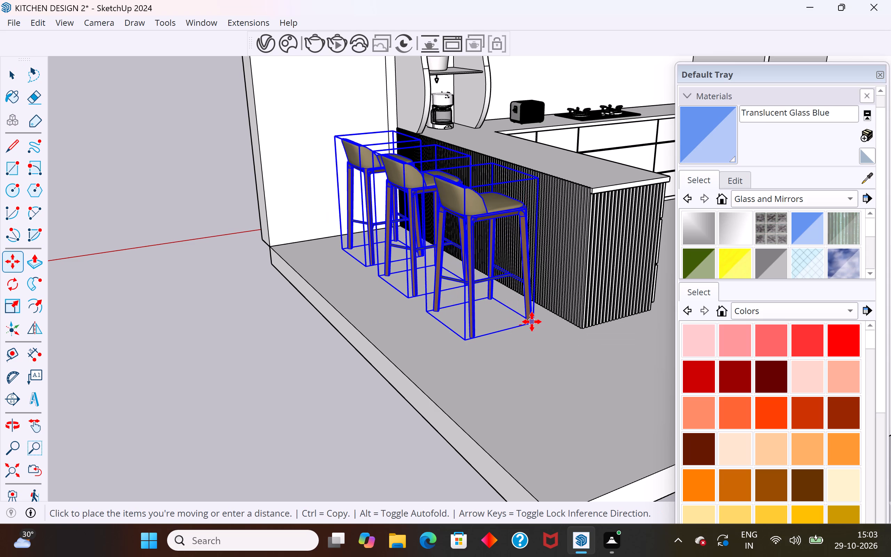
click(533, 320)
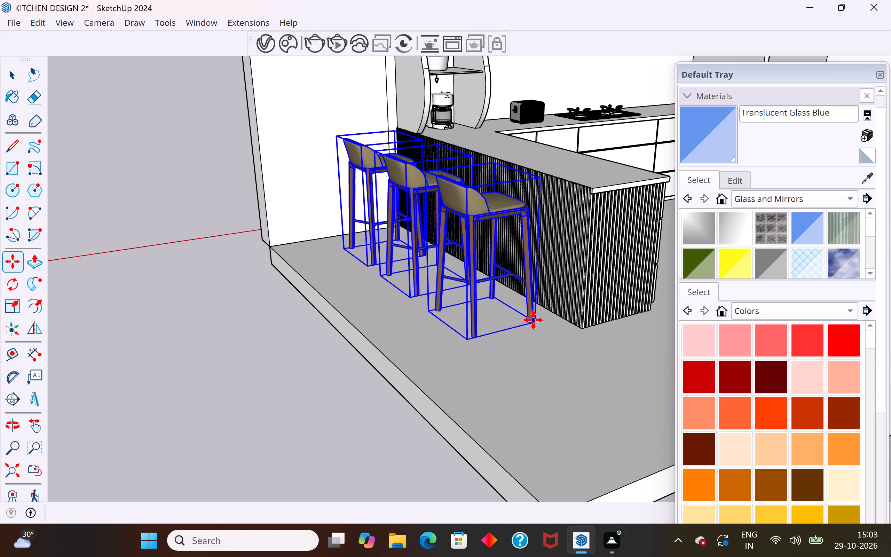
click(17, 83)
click(143, 355)
Hide the side wall group that blocks the view of the refrigerator and kitchen interior.
scroll(298, 419, down, 5)
middle_drag(313, 390, 339, 409)
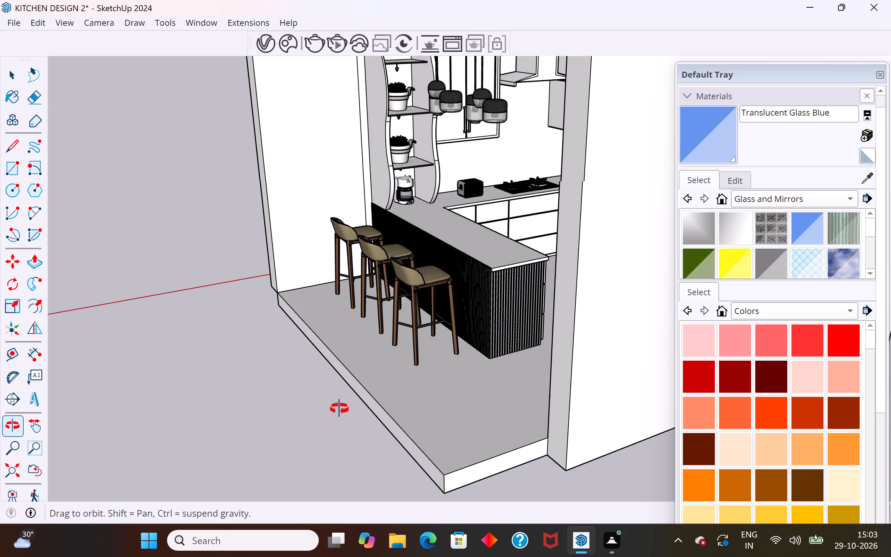
middle_drag(339, 409, 430, 428)
scroll(213, 351, down, 9)
click(418, 299)
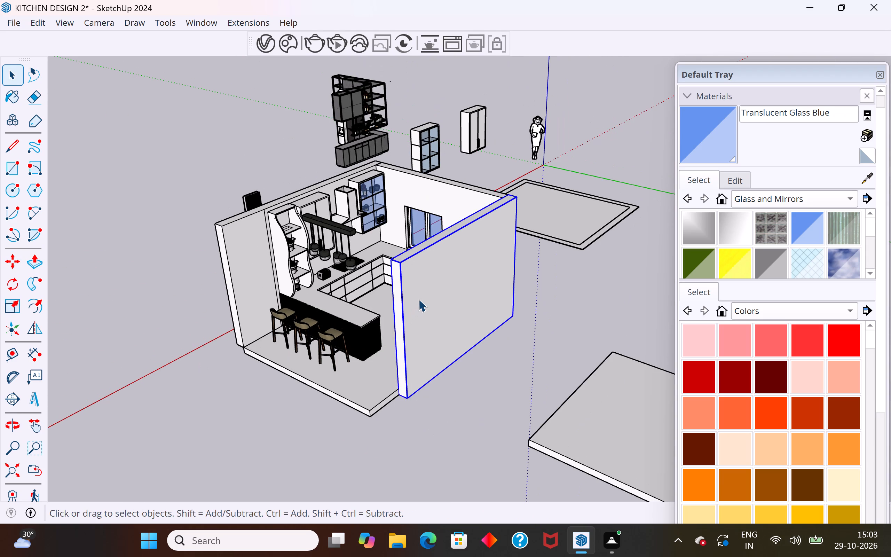
right_click(418, 299)
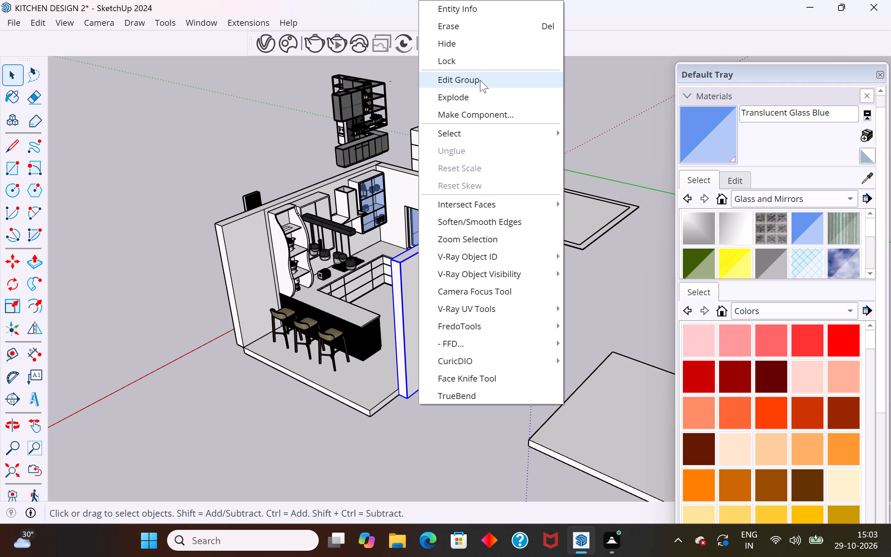
click(457, 47)
Examine the furnished kitchen interior and the leftover objects around it from several angles.
scroll(418, 245, down, 3)
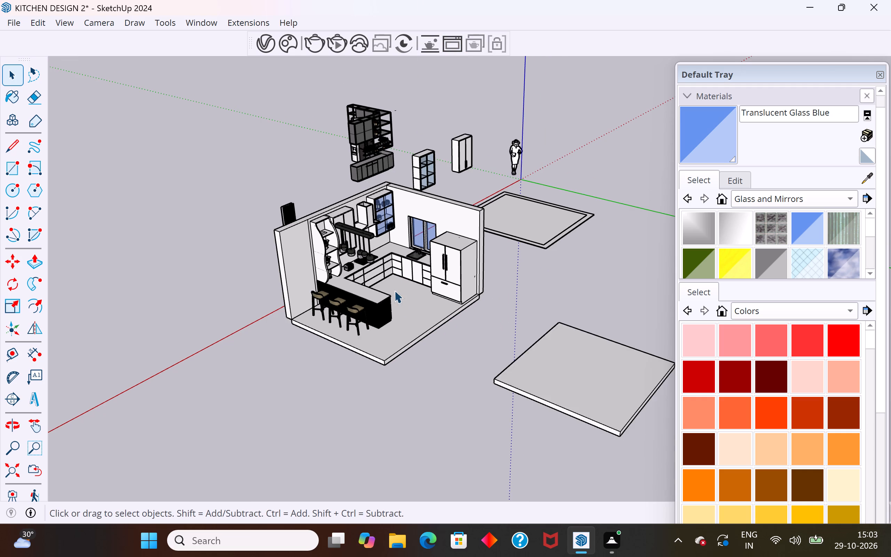
scroll(391, 242, up, 7)
middle_drag(397, 241, 339, 163)
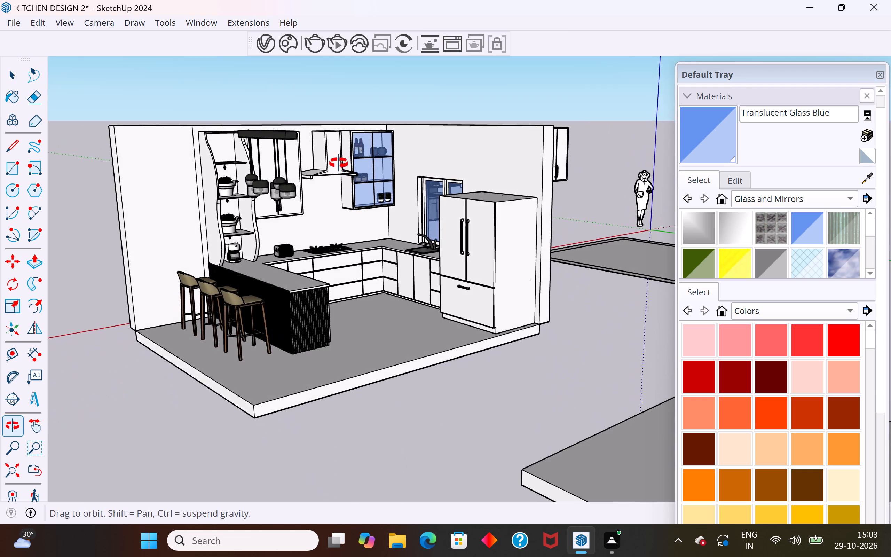
middle_drag(339, 163, 340, 190)
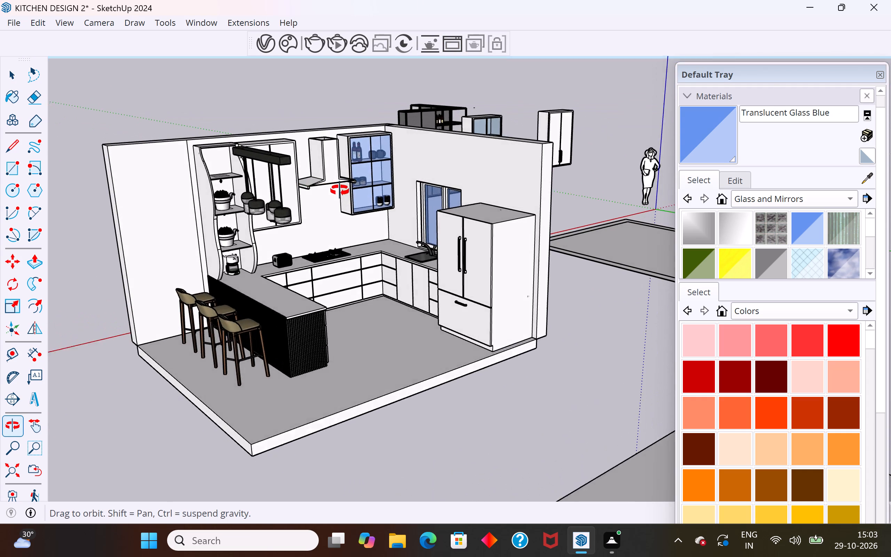
middle_drag(340, 190, 350, 198)
scroll(159, 179, up, 3)
scroll(192, 240, up, 1)
middle_drag(200, 244, 244, 253)
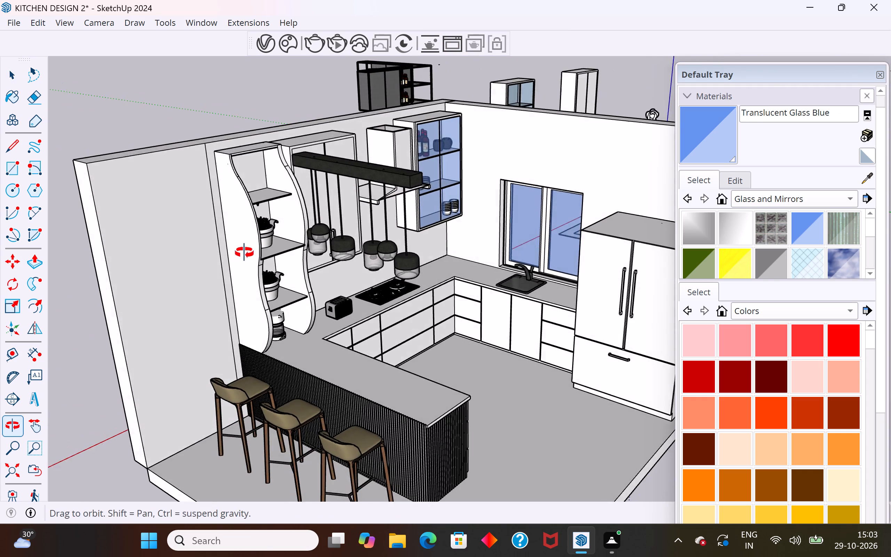
middle_drag(244, 253, 198, 248)
scroll(198, 248, down, 10)
middle_drag(240, 347, 163, 367)
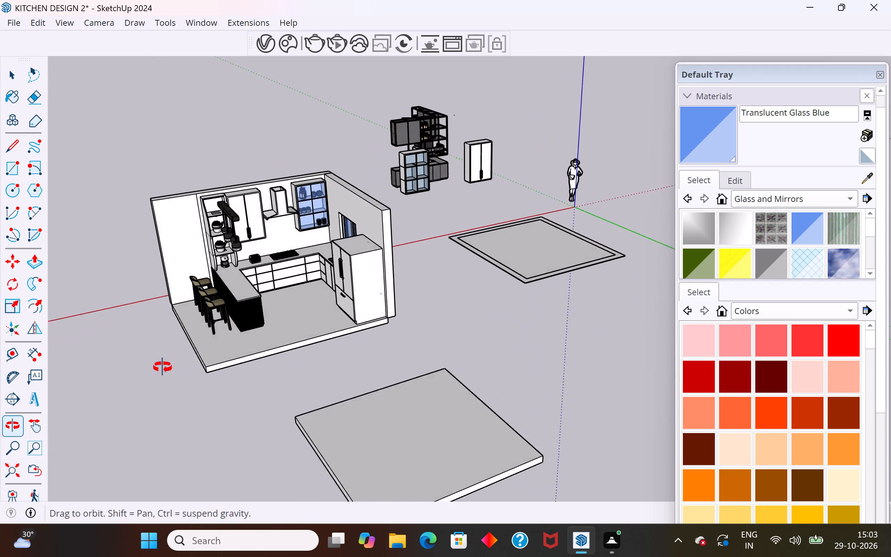
middle_drag(163, 367, 158, 363)
scroll(158, 316, down, 1)
scroll(167, 225, up, 4)
scroll(496, 187, down, 3)
middle_drag(416, 273, 311, 257)
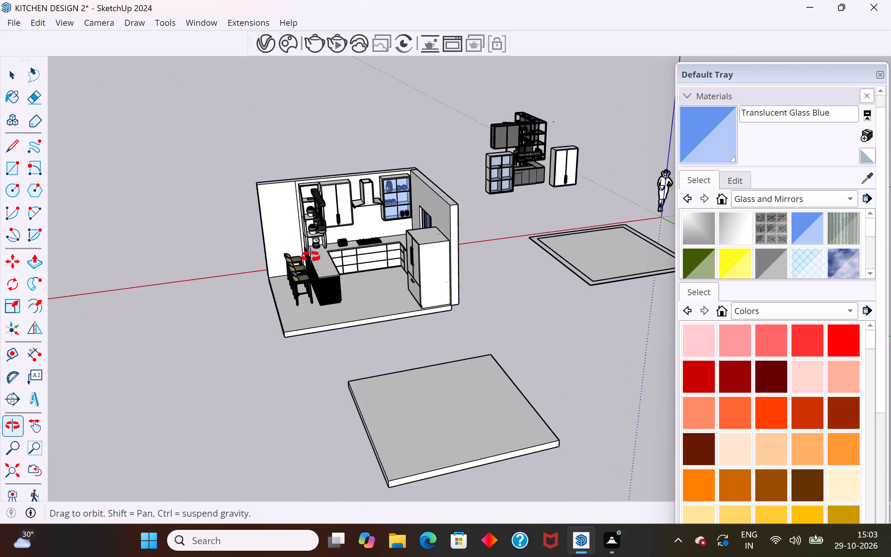
middle_drag(311, 257, 302, 209)
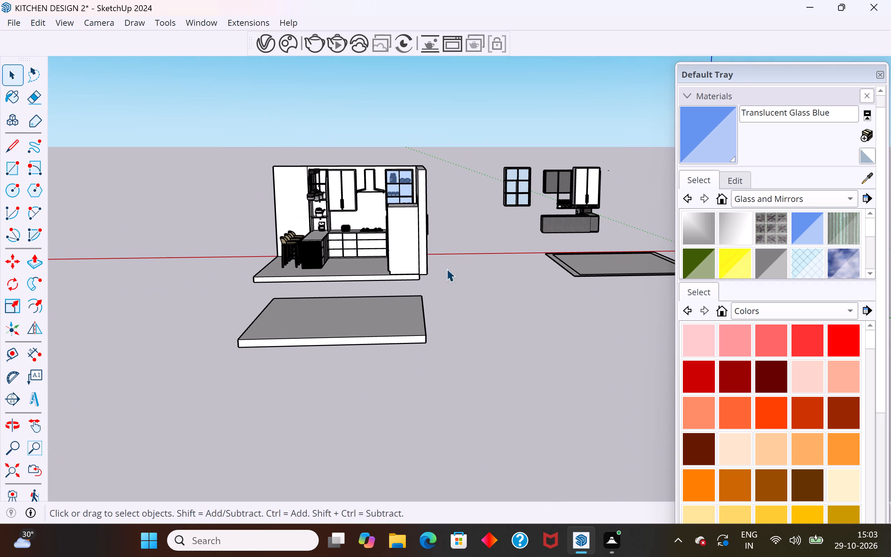
Hide the separate floor slab group lying outside the kitchen.
middle_drag(349, 297, 515, 311)
scroll(339, 339, down, 3)
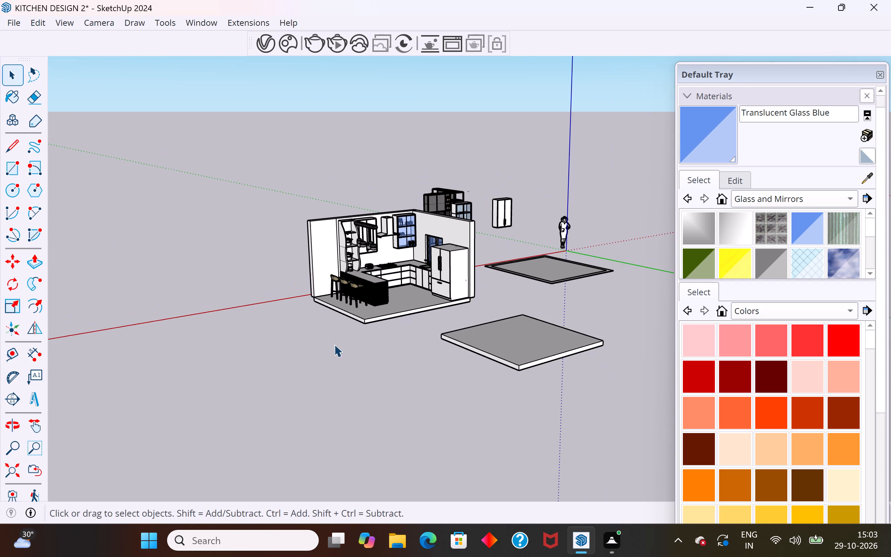
scroll(334, 344, down, 1)
drag(581, 307, 505, 397)
right_click(518, 365)
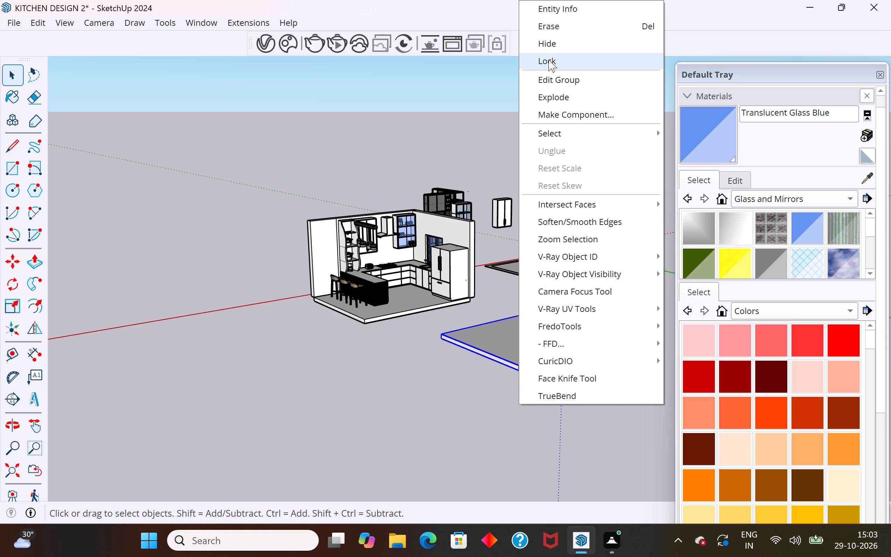
click(549, 42)
Hide the spare two-door cabinet, the scale figure and the bordered floor outline near the origin together.
drag(612, 180, 496, 319)
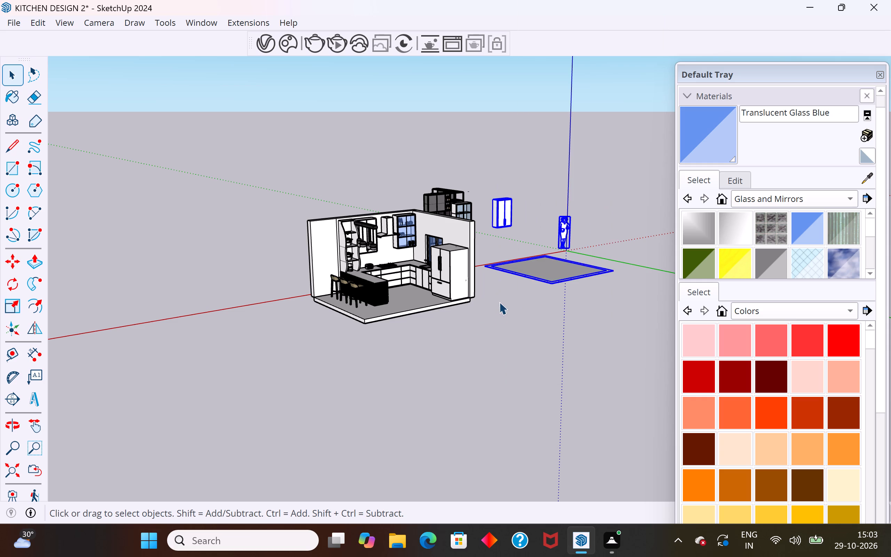
right_click(522, 270)
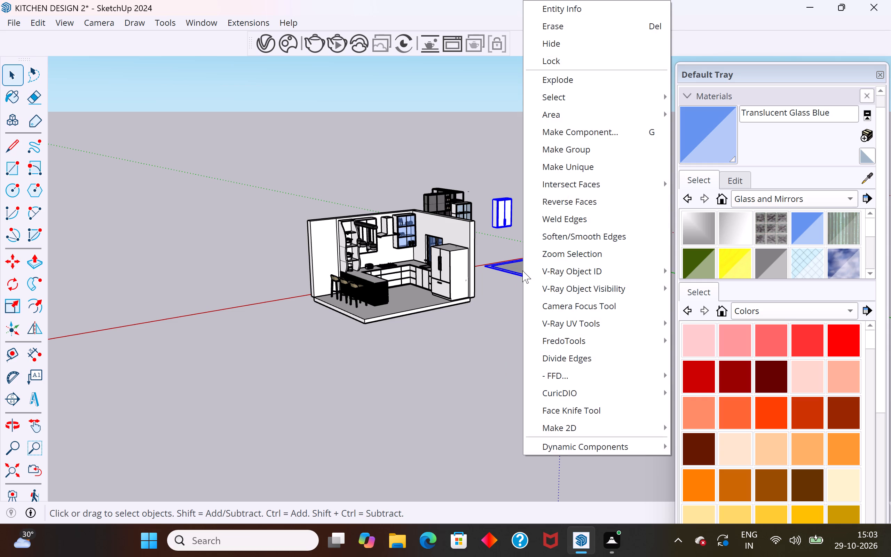
click(594, 43)
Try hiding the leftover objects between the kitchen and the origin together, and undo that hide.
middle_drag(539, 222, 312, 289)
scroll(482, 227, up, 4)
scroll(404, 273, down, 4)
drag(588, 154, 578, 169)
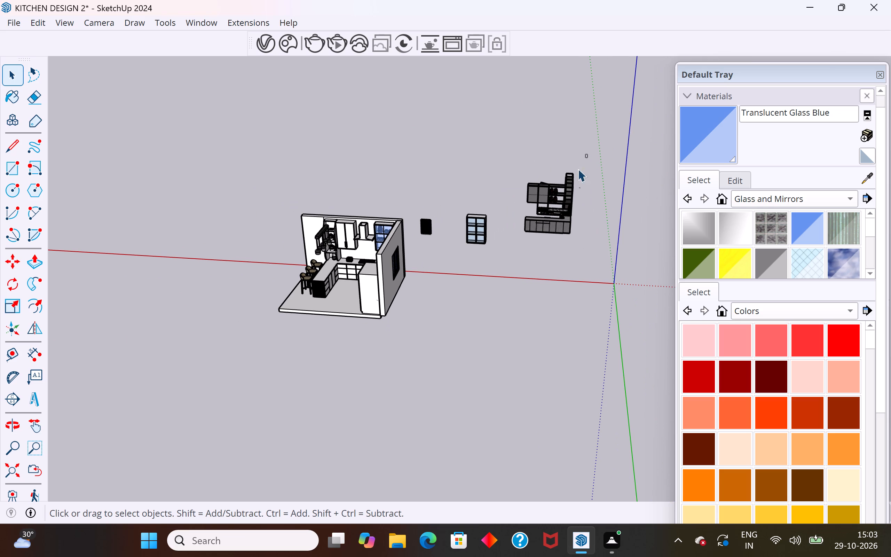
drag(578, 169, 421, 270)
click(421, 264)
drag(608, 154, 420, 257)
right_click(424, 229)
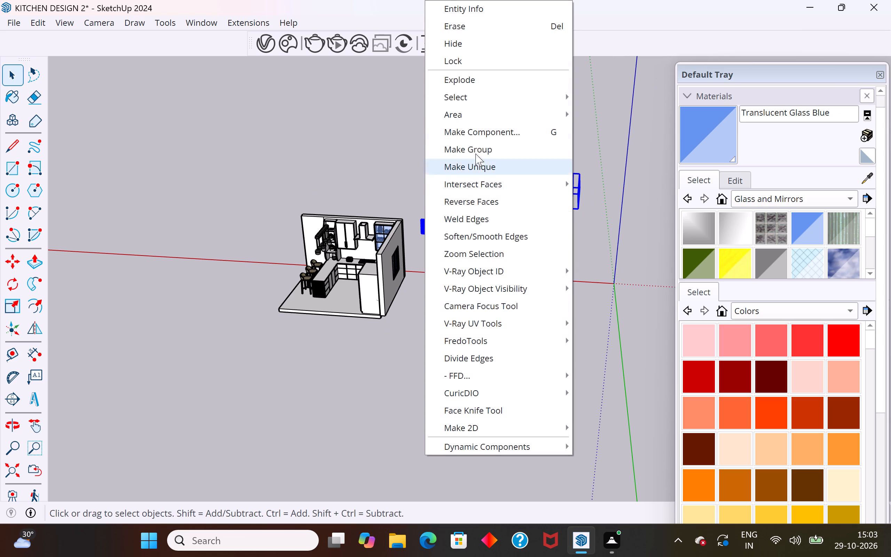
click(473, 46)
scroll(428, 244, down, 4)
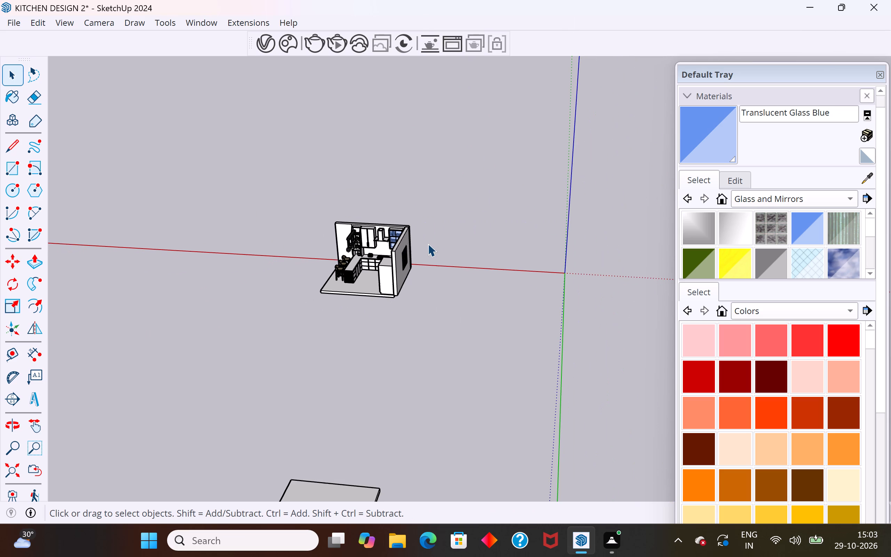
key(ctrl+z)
Hide the leftover black panel, the spare window and the cabinet set between the kitchen and the origin together.
drag(552, 175, 470, 241)
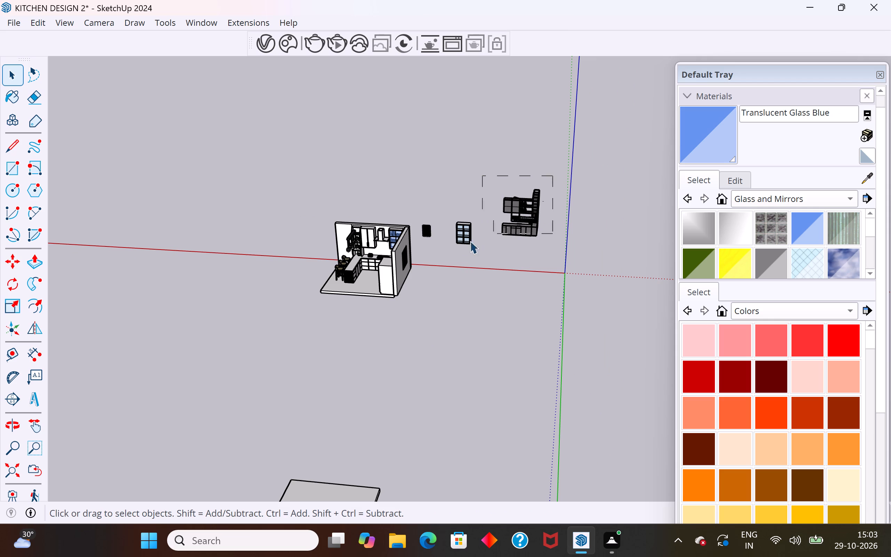
drag(470, 241, 417, 256)
click(420, 256)
drag(558, 169, 480, 249)
drag(480, 249, 423, 254)
right_click(460, 234)
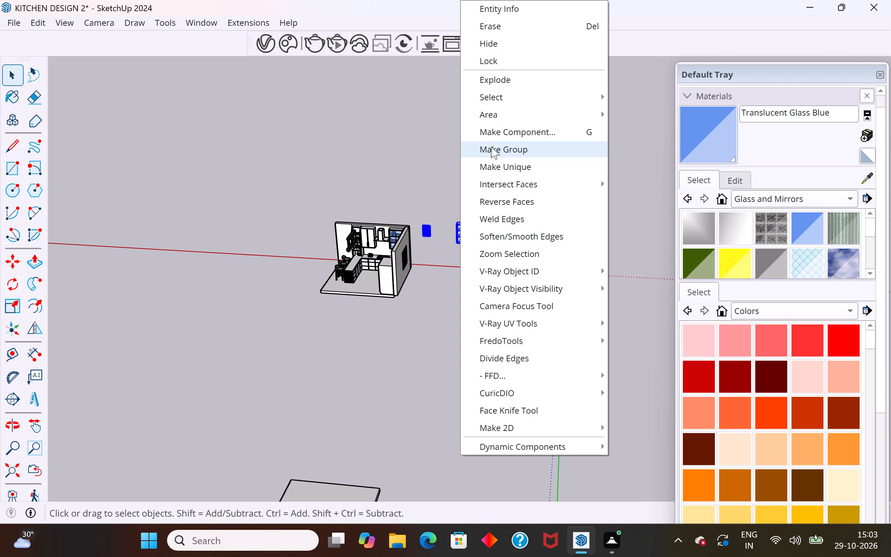
click(515, 43)
scroll(400, 382, down, 6)
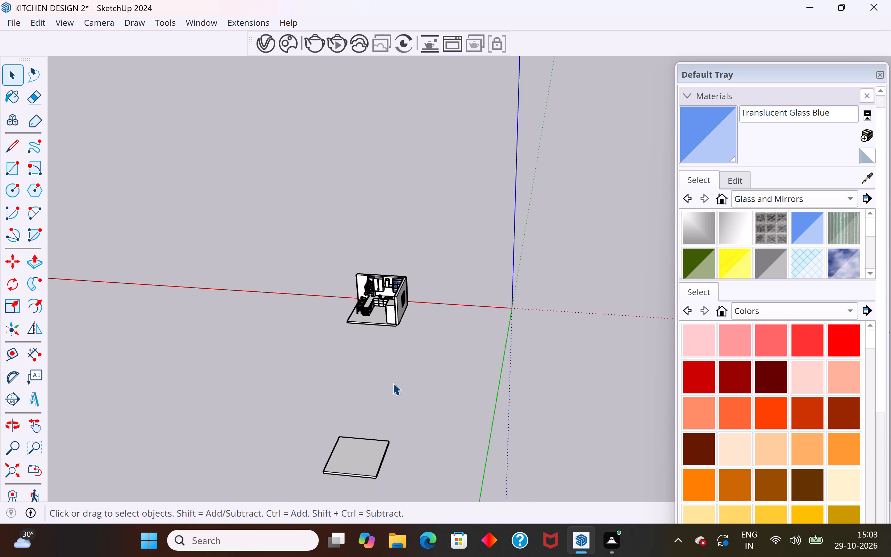
Paint the top face of the separate square slab with the pink Color A01 material.
middle_drag(370, 382, 575, 366)
scroll(352, 262, down, 5)
middle_drag(330, 443, 553, 422)
scroll(439, 310, down, 6)
scroll(558, 395, up, 3)
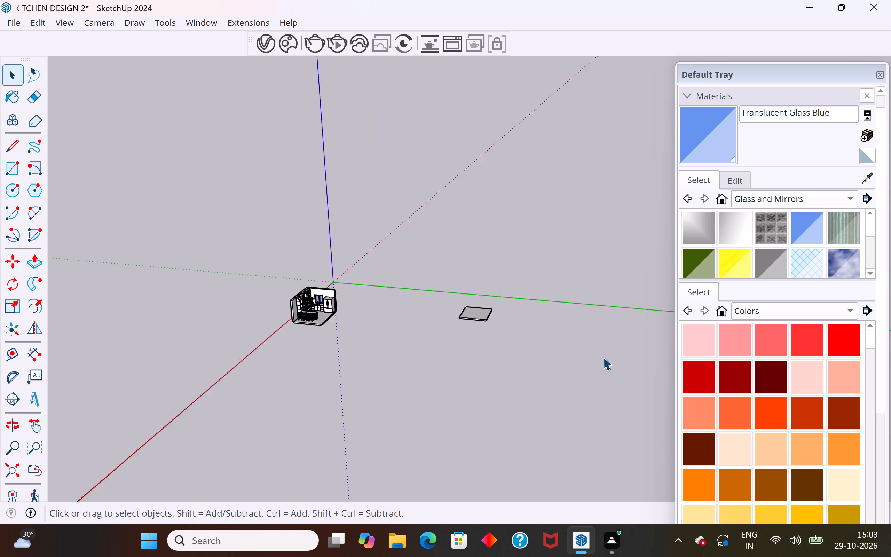
scroll(603, 357, up, 18)
middle_drag(444, 344, 450, 436)
scroll(419, 319, up, 4)
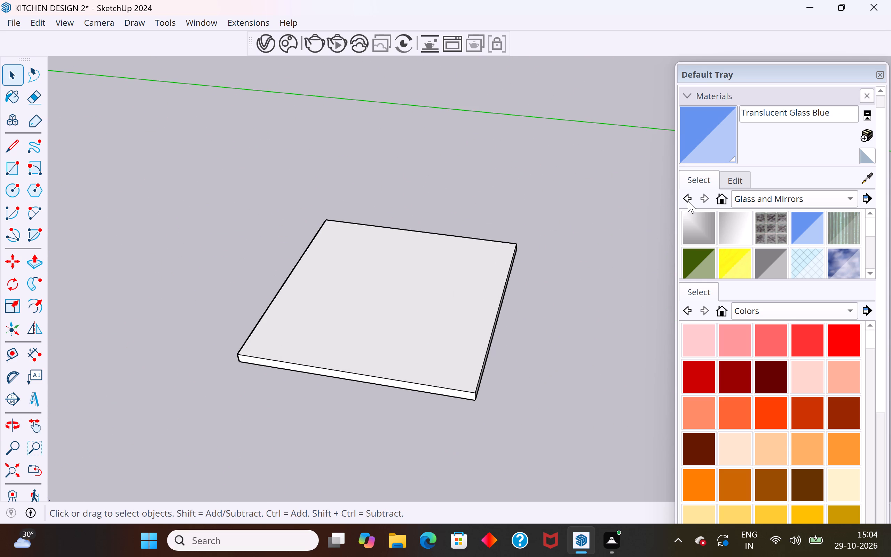
click(500, 301)
click(424, 308)
click(703, 342)
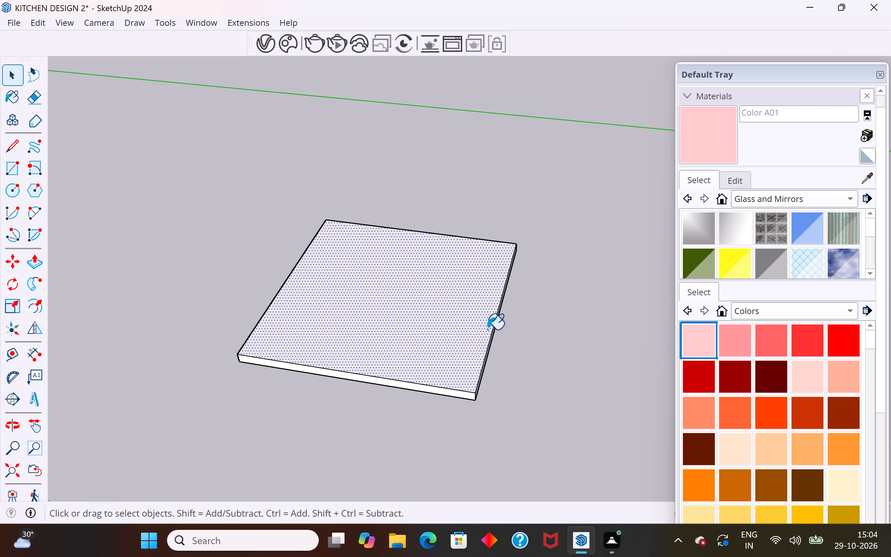
click(375, 329)
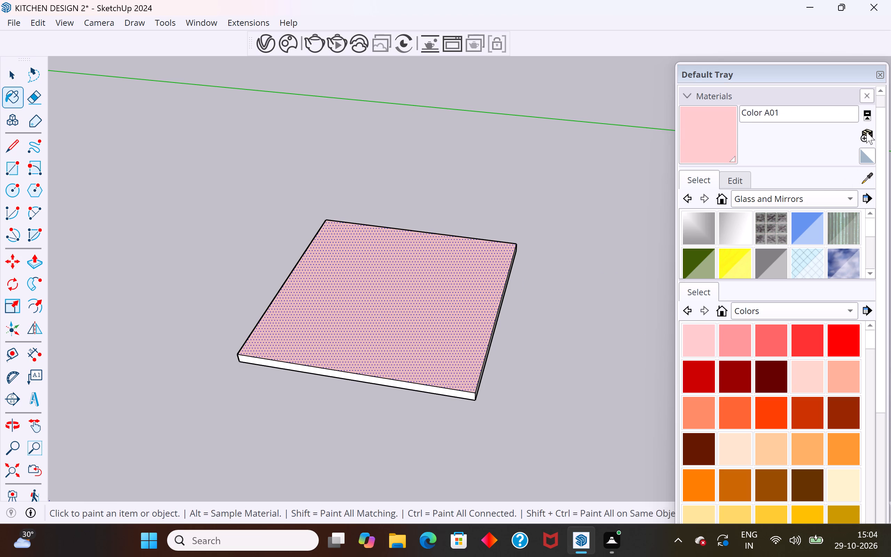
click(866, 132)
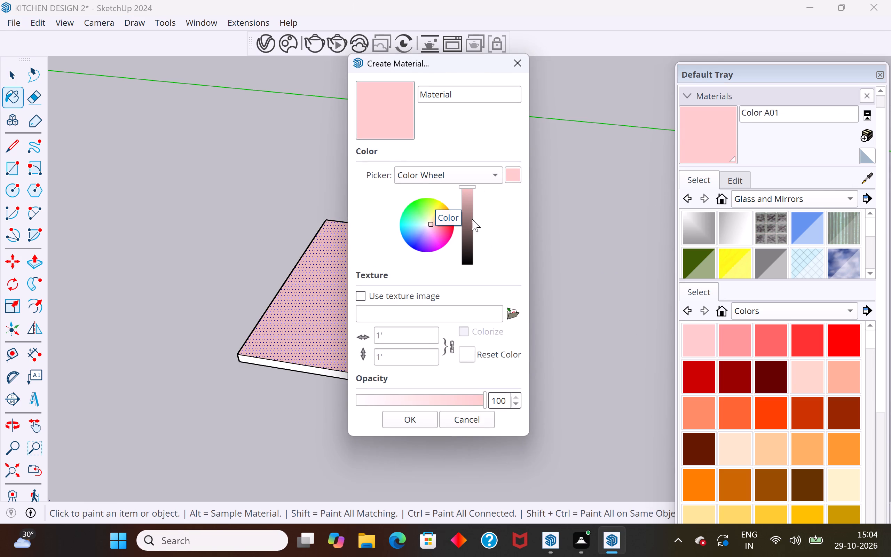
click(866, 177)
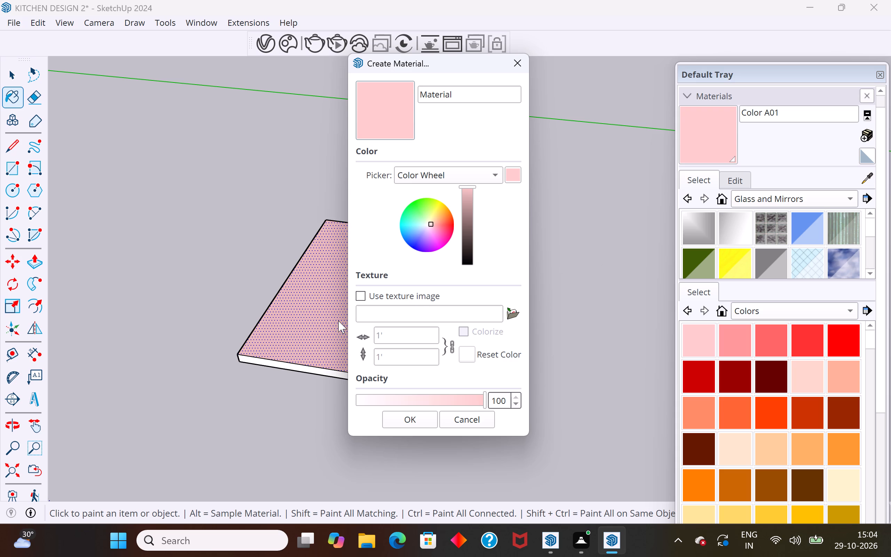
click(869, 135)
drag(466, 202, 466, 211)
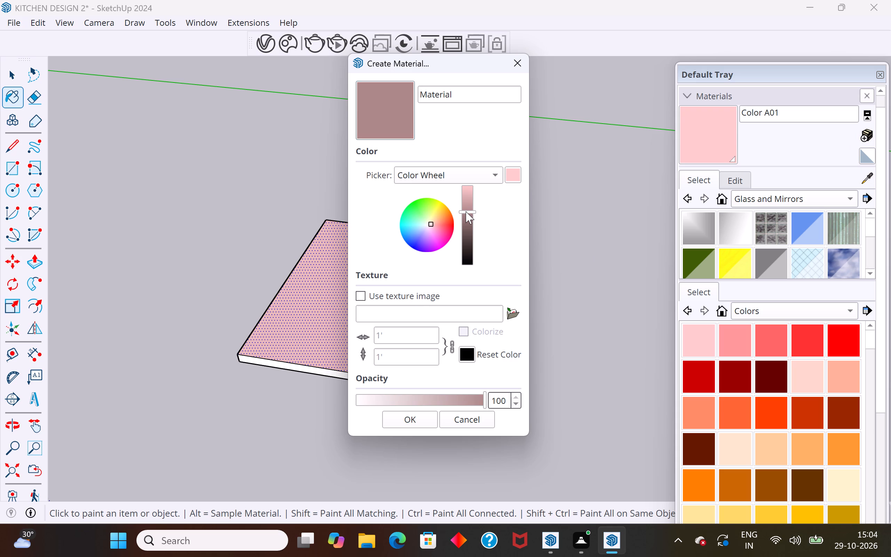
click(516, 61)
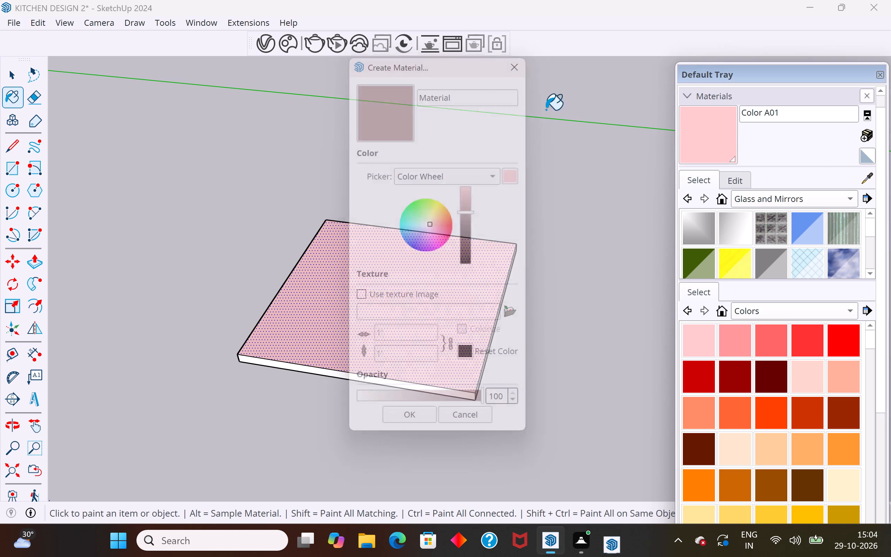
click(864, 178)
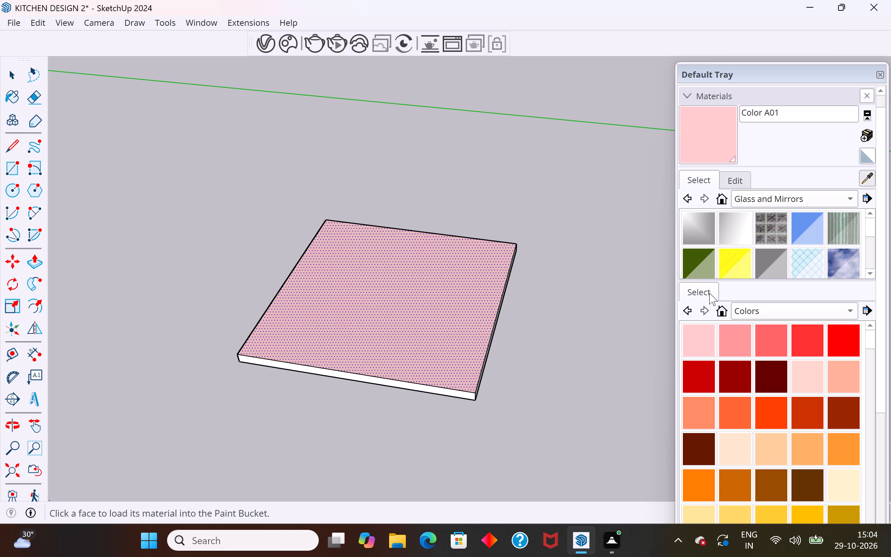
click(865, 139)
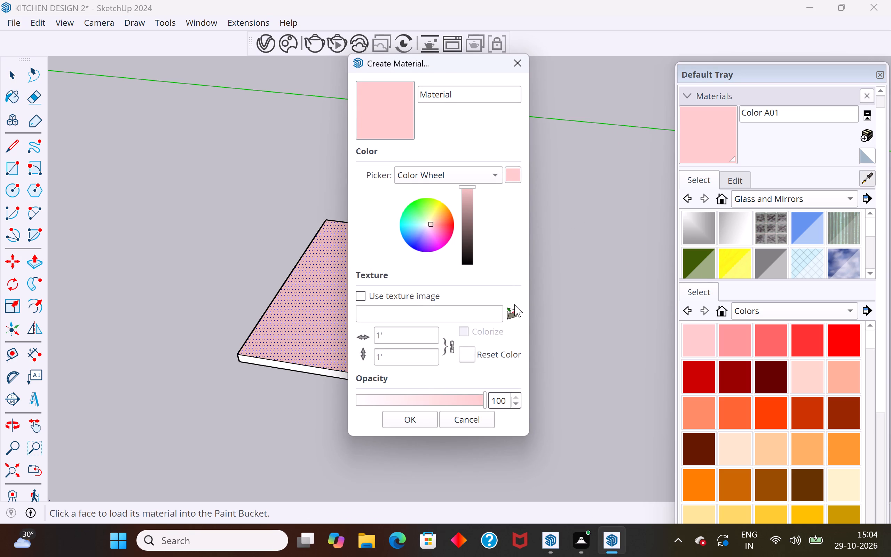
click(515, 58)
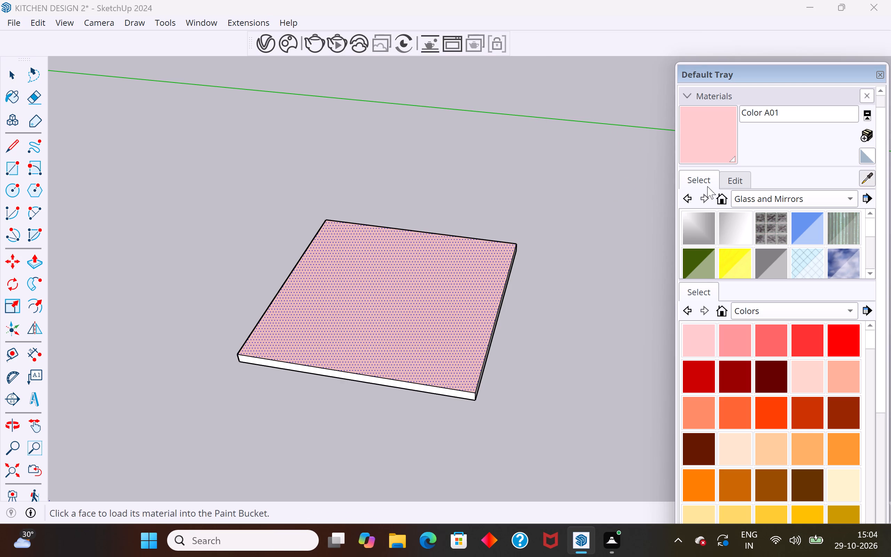
Edit the Color A01 material by matching its colour to a light blue sampled from the screen.
click(727, 182)
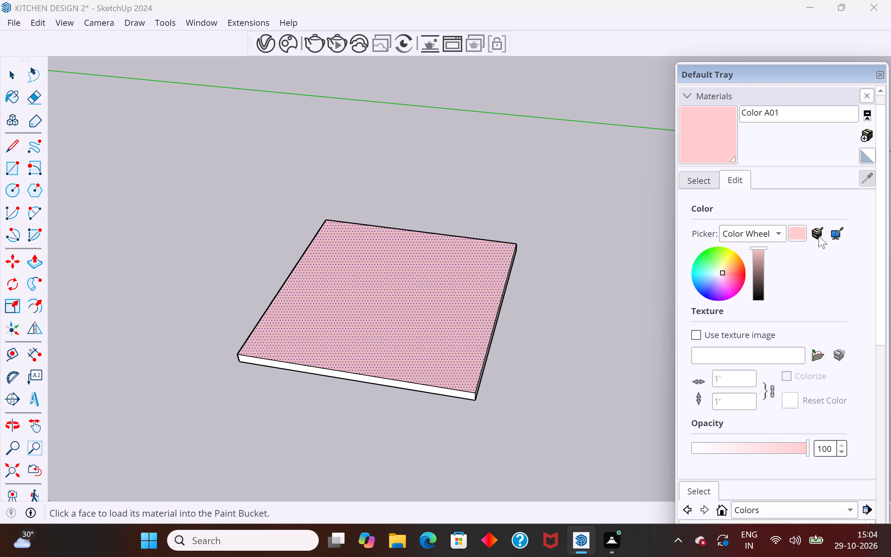
click(838, 234)
click(497, 511)
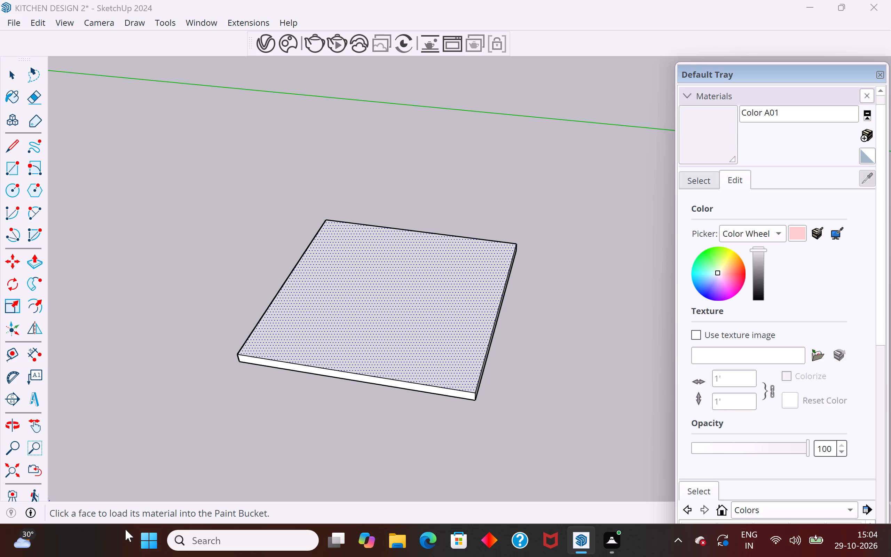
click(841, 230)
click(33, 172)
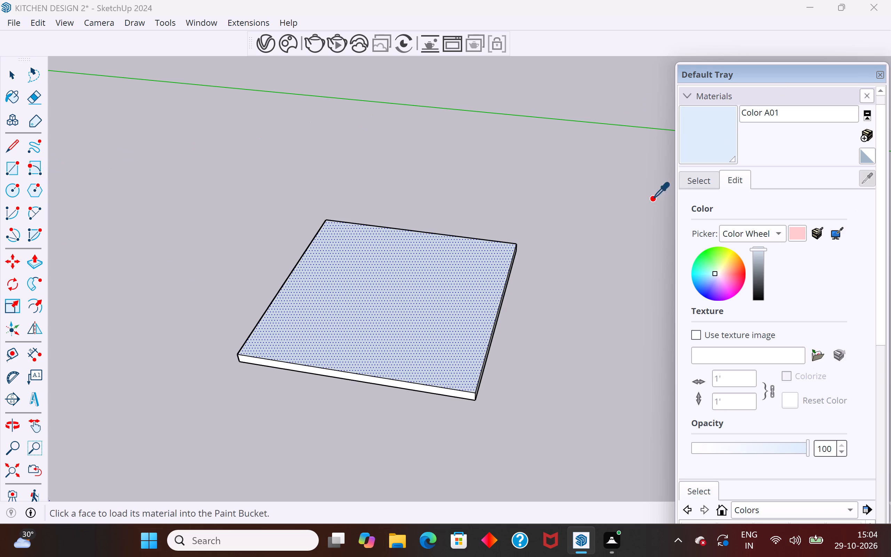
Restore the modelling window to a smaller size and move it aside to uncover the desktop.
scroll(644, 207, down, 3)
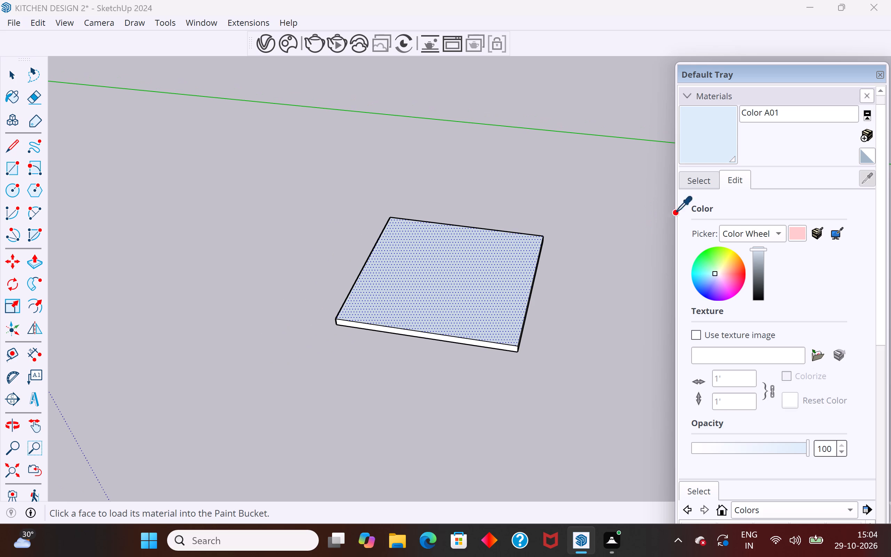
click(837, 7)
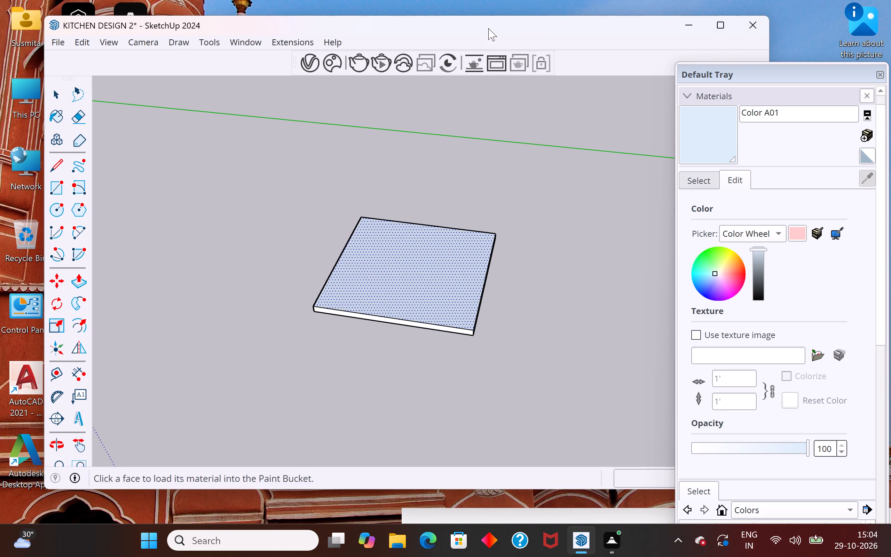
drag(488, 28, 726, 16)
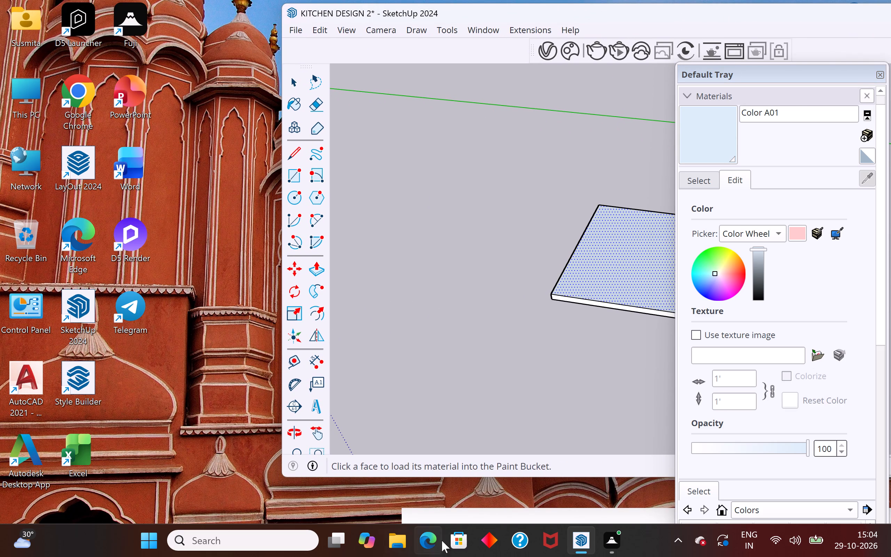
Open the KITCHEN DESIGN 2 reference image from drive D's sketch up reference folder in Photos and close the file browser.
double_click(31, 89)
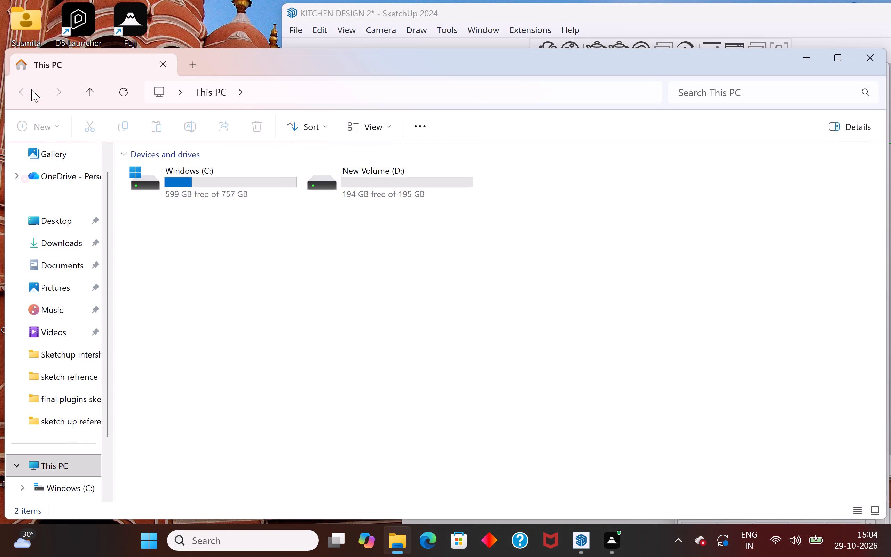
double_click(224, 180)
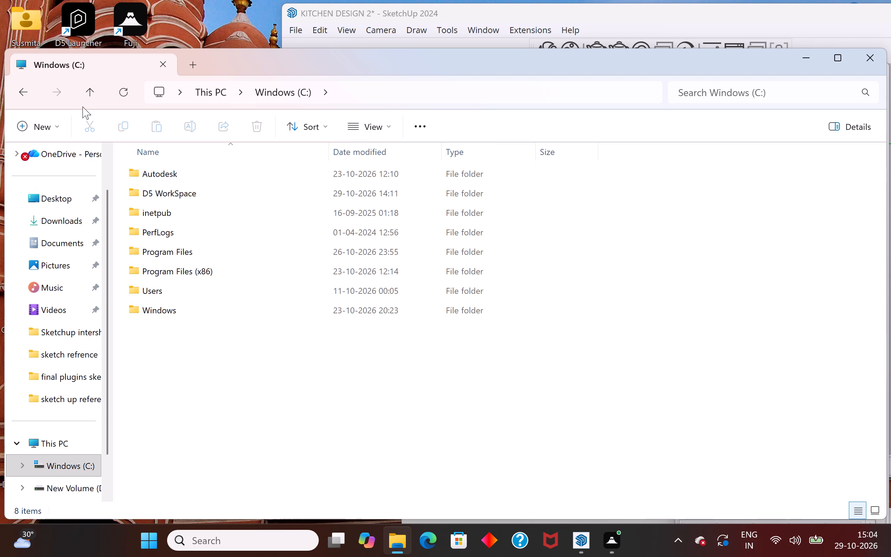
click(89, 95)
double_click(399, 176)
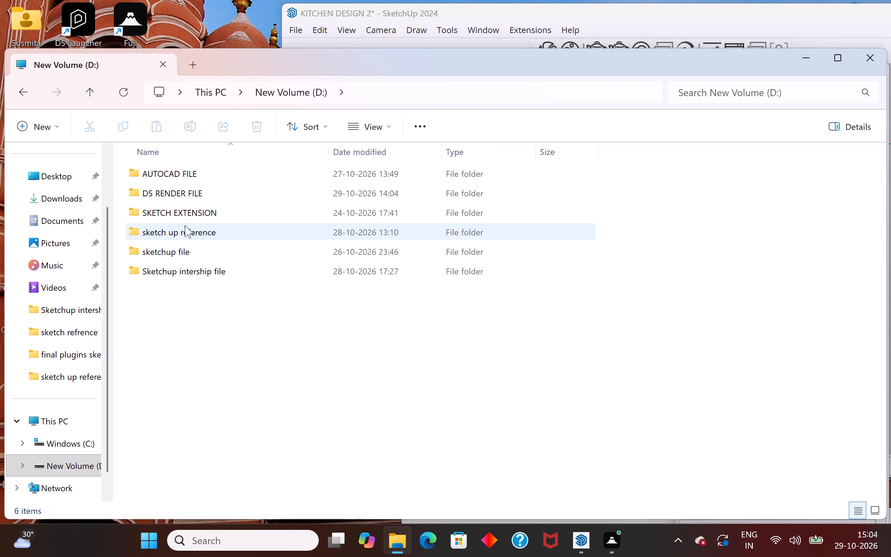
double_click(200, 238)
double_click(235, 193)
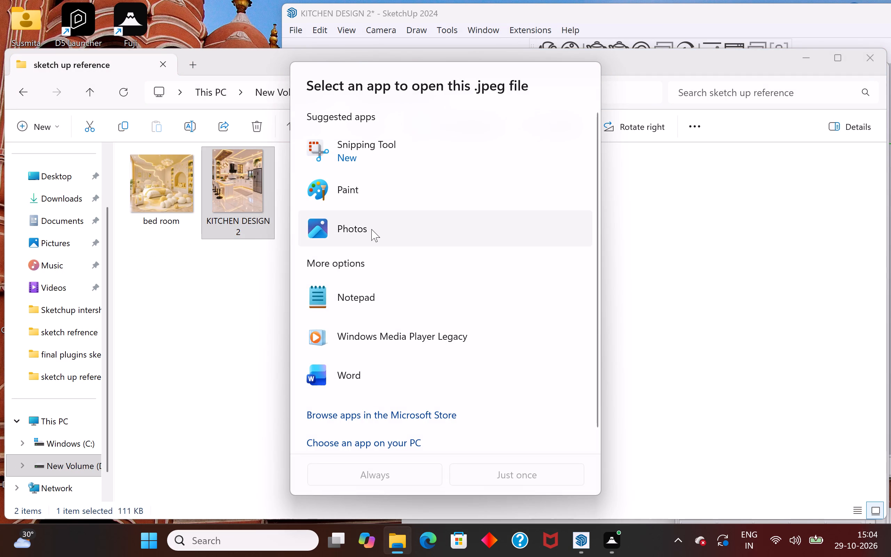
click(371, 229)
click(519, 477)
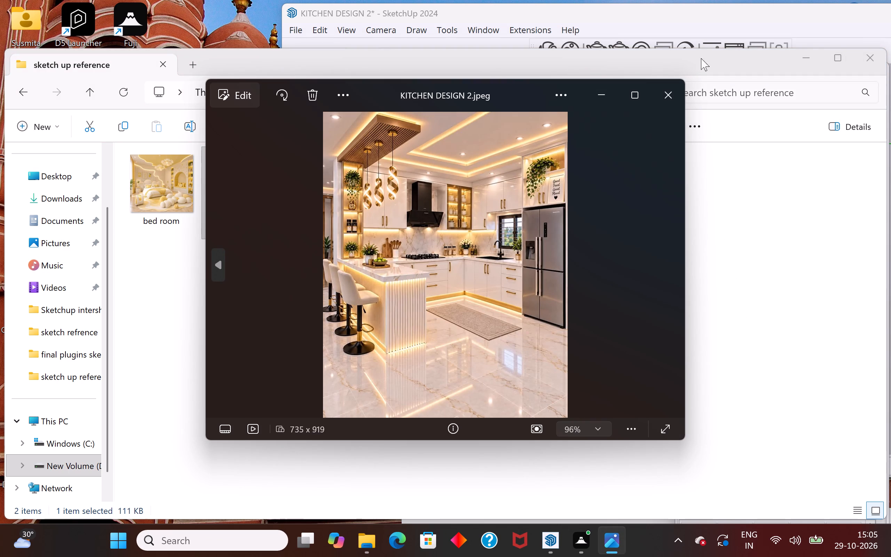
click(869, 53)
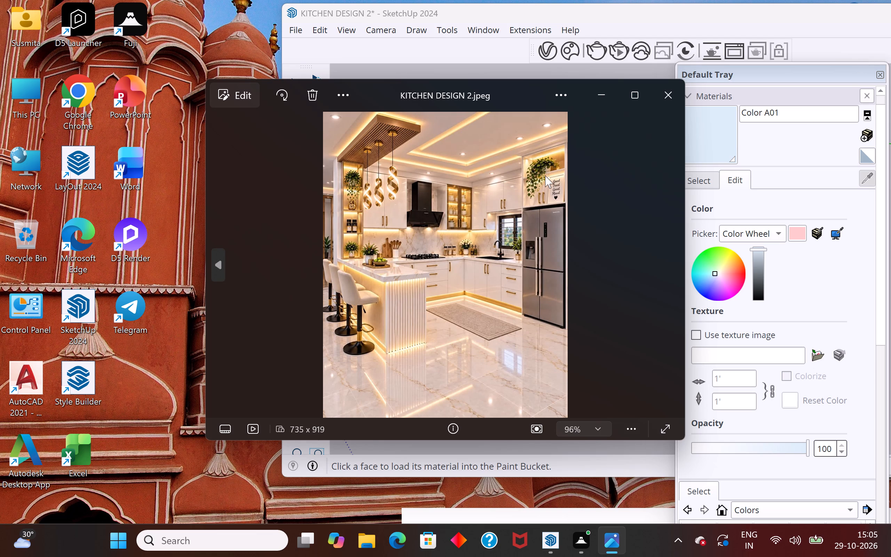
Move the KITCHEN DESIGN 2 reference image aside so it sits next to the kitchen model view.
drag(514, 94, 387, 121)
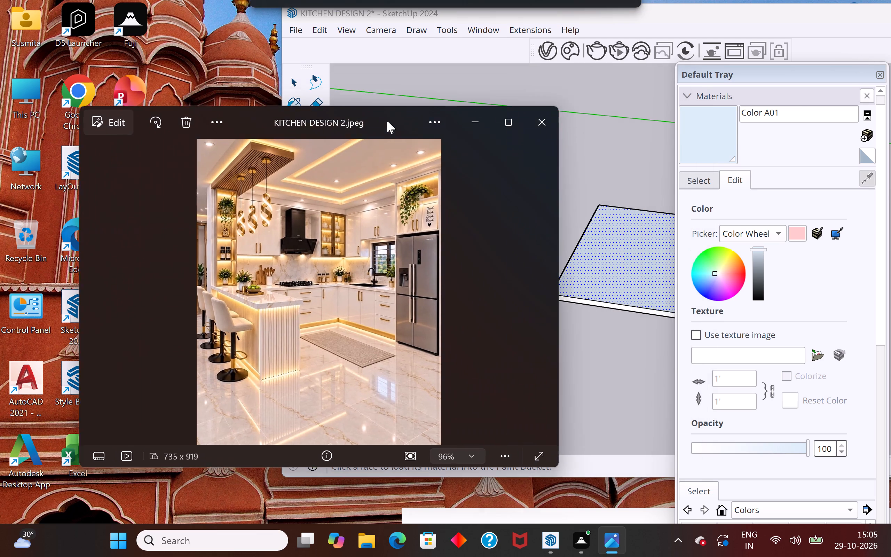
drag(387, 121, 216, 110)
Unhide all hidden objects in the kitchen model.
scroll(584, 233, down, 20)
scroll(584, 233, down, 4)
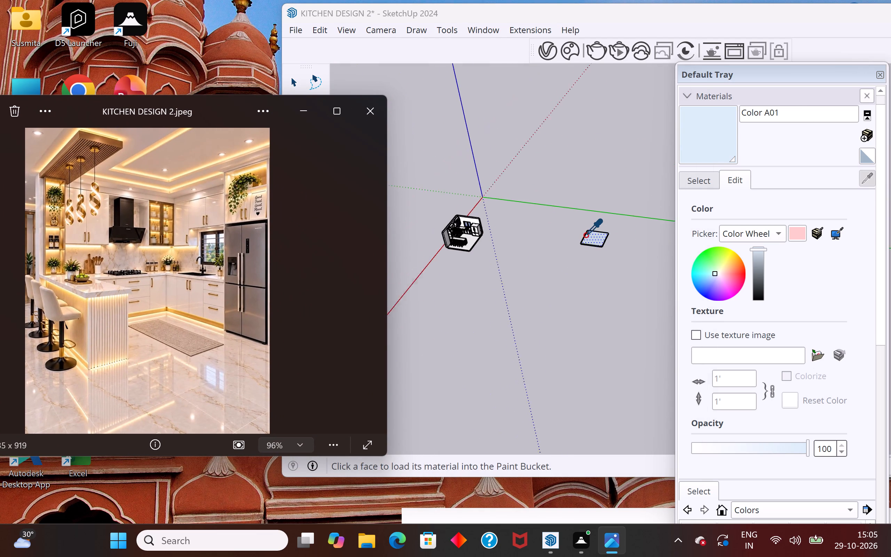
scroll(585, 235, down, 2)
scroll(489, 258, up, 20)
scroll(489, 258, up, 2)
middle_drag(544, 183, 505, 111)
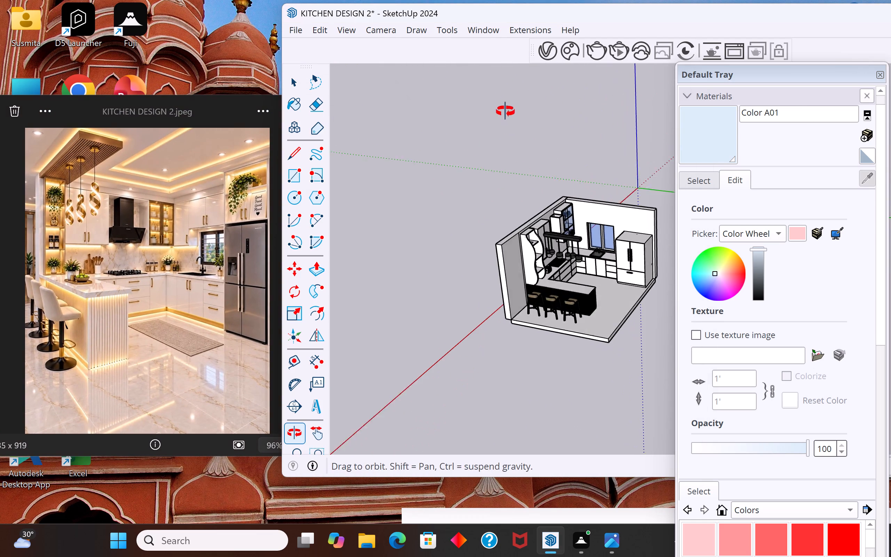
middle_drag(505, 111, 497, 102)
middle_drag(605, 179, 481, 161)
scroll(605, 188, up, 2)
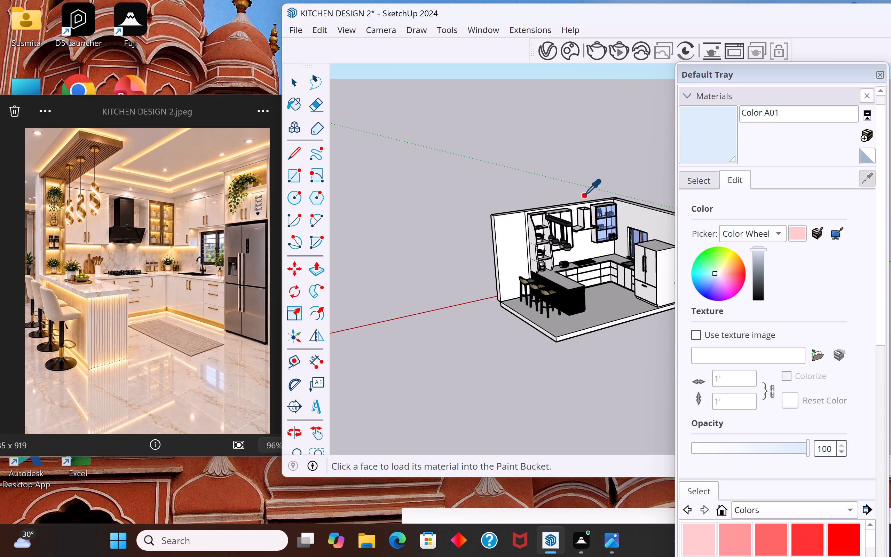
scroll(438, 255, down, 3)
middle_drag(478, 317, 575, 235)
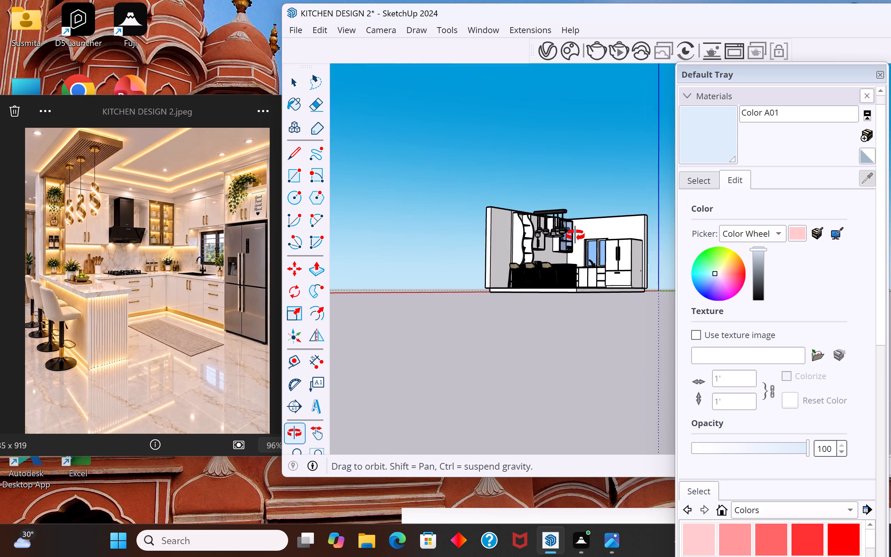
middle_drag(575, 235, 570, 262)
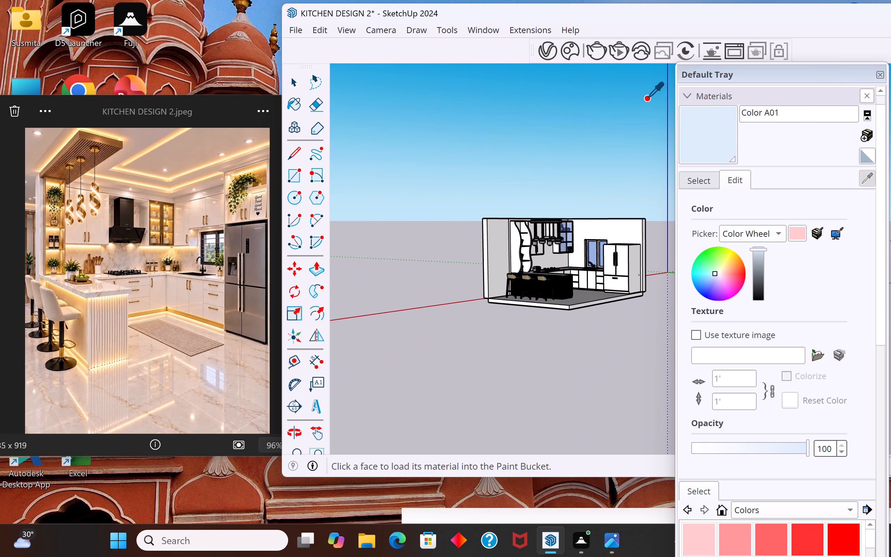
click(298, 30)
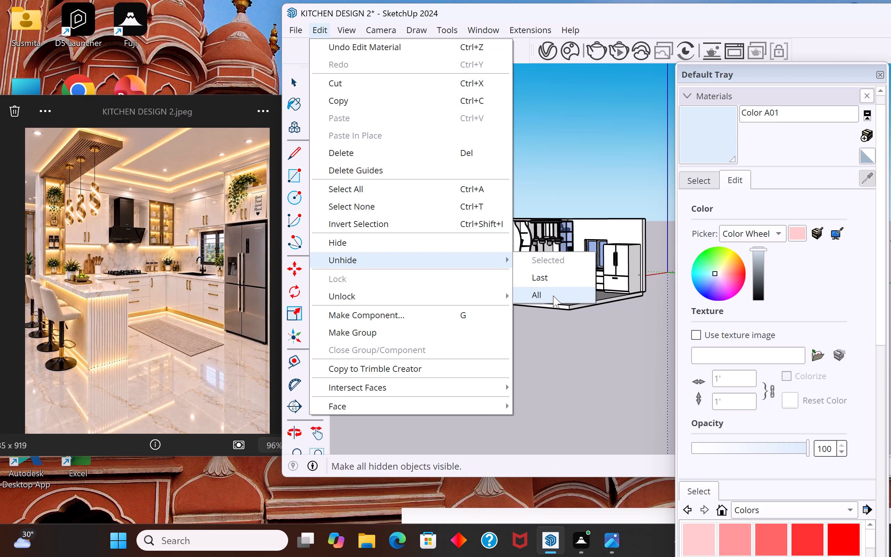
click(553, 296)
Hide the side wall that blocks the view of the refrigerator.
middle_drag(563, 329, 614, 309)
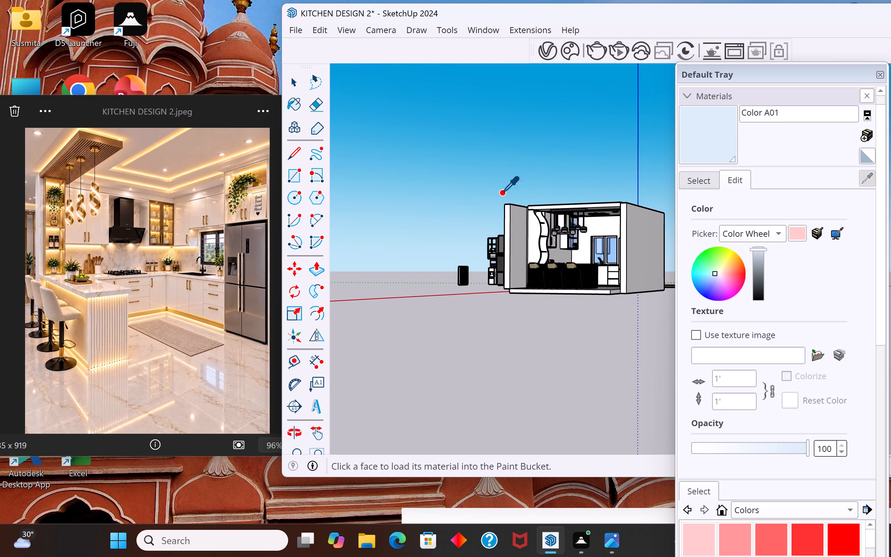
click(293, 84)
click(641, 258)
right_click(641, 258)
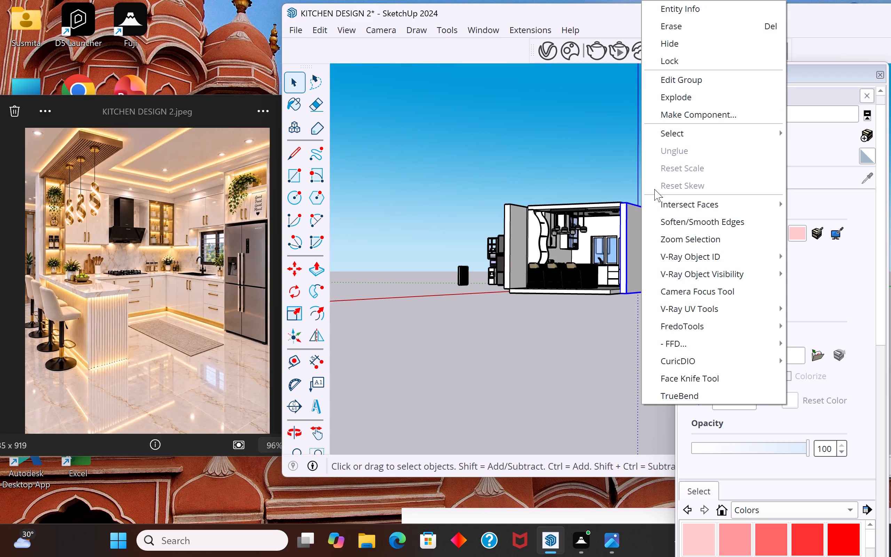
click(676, 44)
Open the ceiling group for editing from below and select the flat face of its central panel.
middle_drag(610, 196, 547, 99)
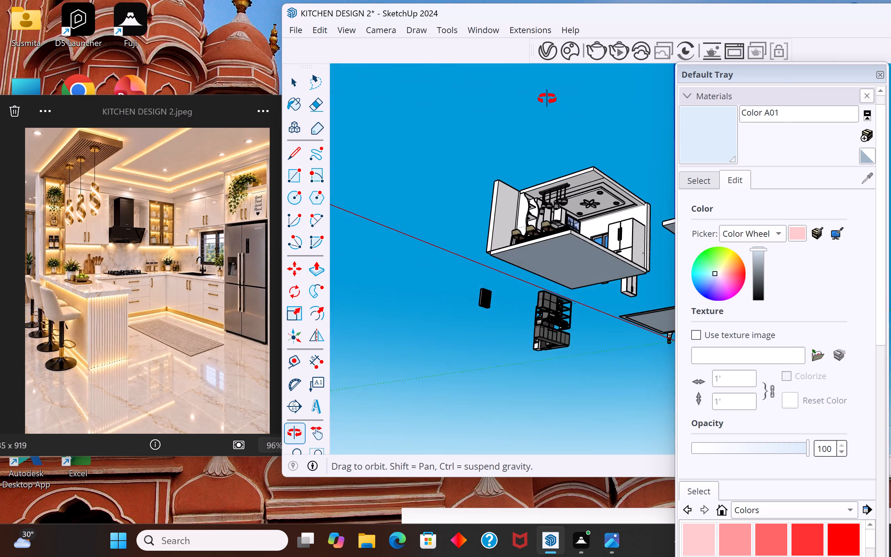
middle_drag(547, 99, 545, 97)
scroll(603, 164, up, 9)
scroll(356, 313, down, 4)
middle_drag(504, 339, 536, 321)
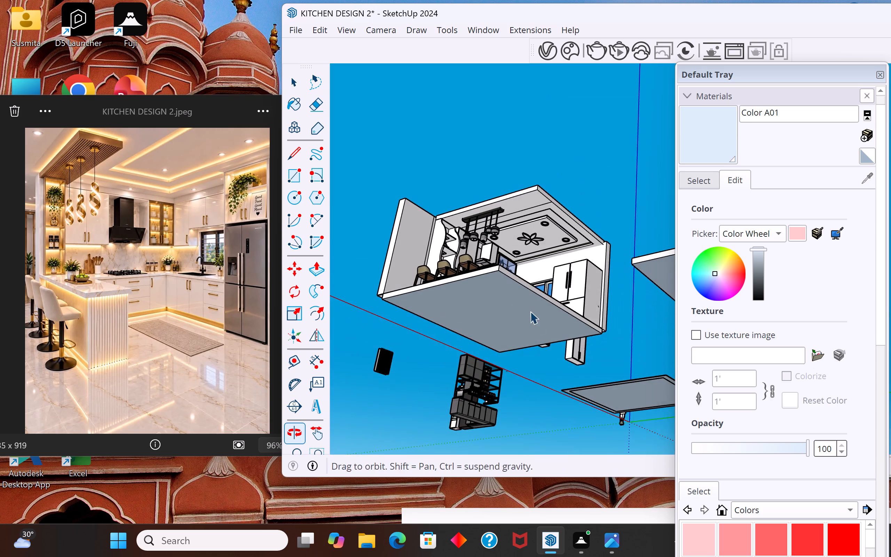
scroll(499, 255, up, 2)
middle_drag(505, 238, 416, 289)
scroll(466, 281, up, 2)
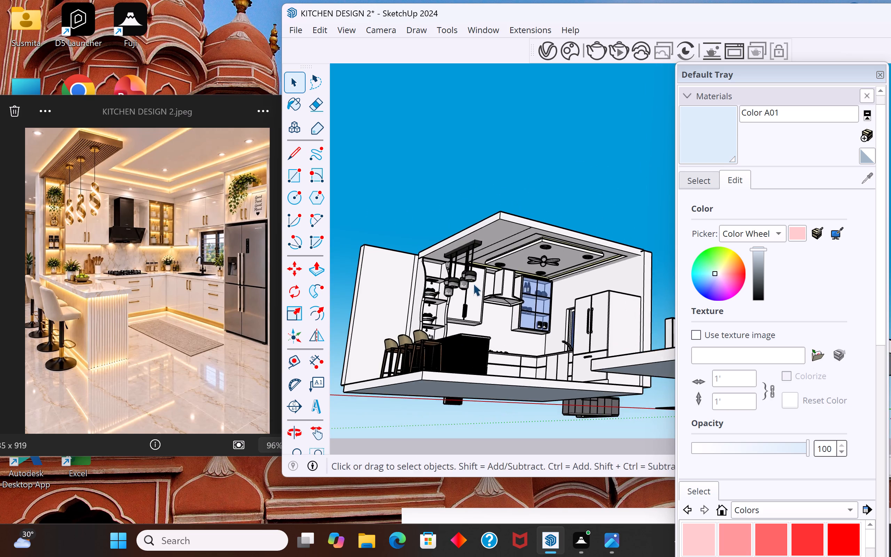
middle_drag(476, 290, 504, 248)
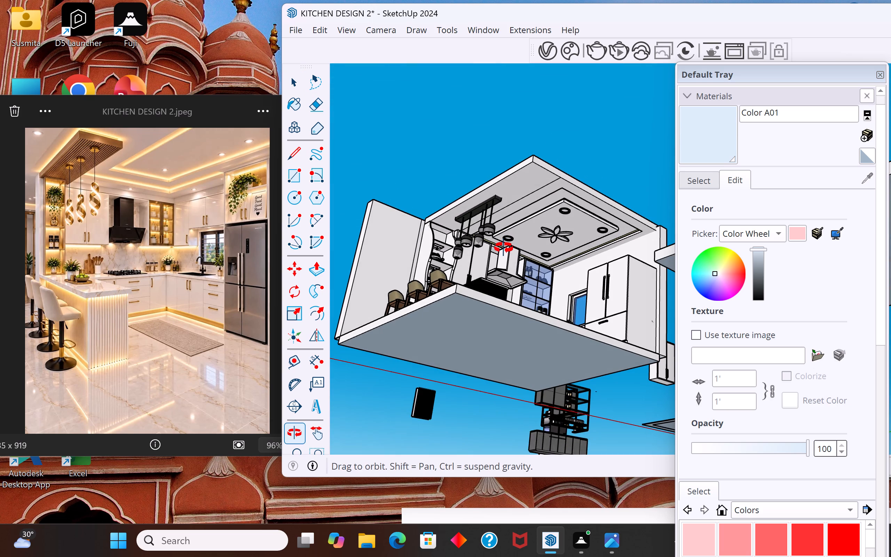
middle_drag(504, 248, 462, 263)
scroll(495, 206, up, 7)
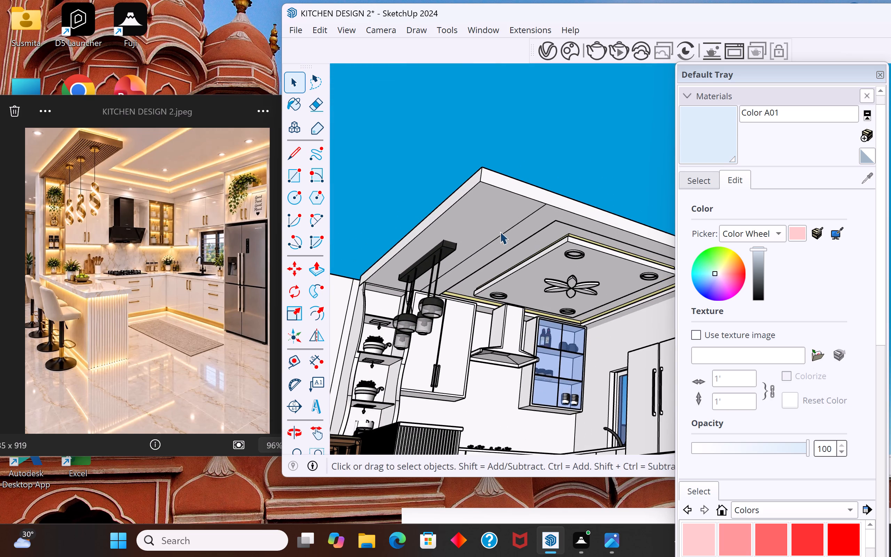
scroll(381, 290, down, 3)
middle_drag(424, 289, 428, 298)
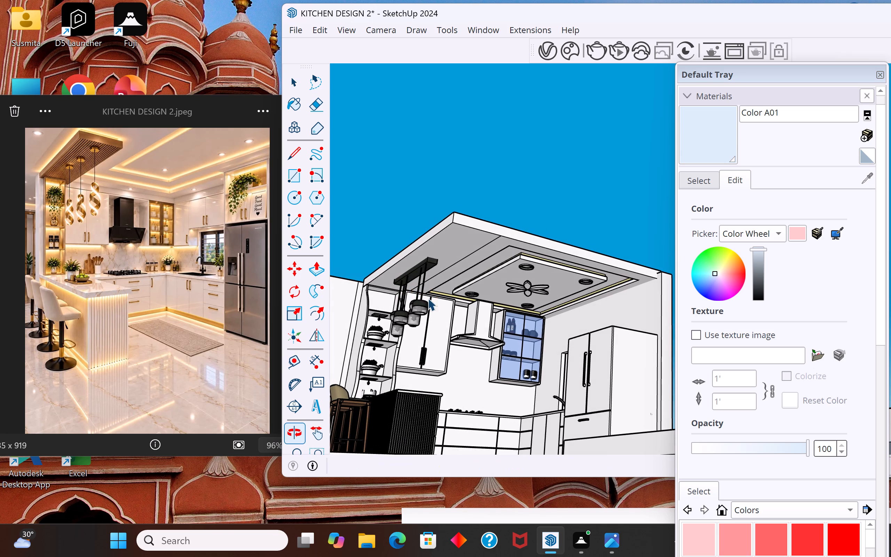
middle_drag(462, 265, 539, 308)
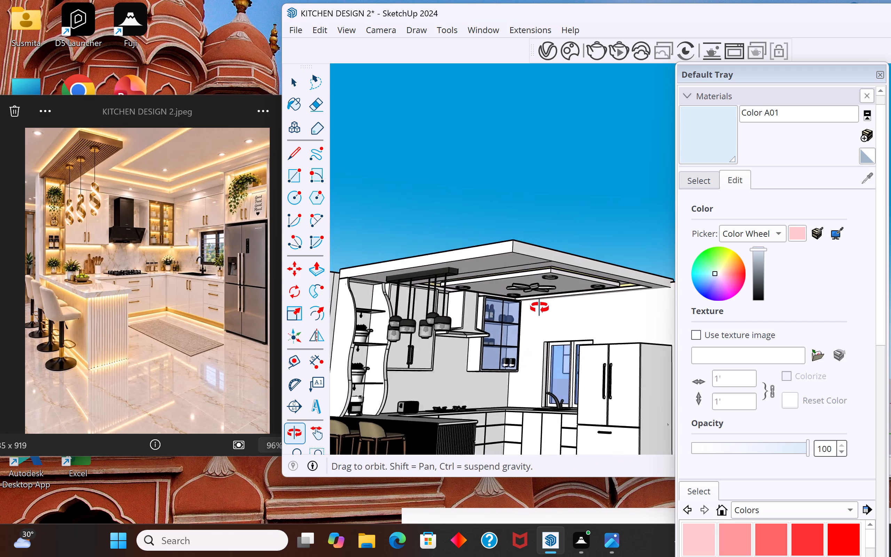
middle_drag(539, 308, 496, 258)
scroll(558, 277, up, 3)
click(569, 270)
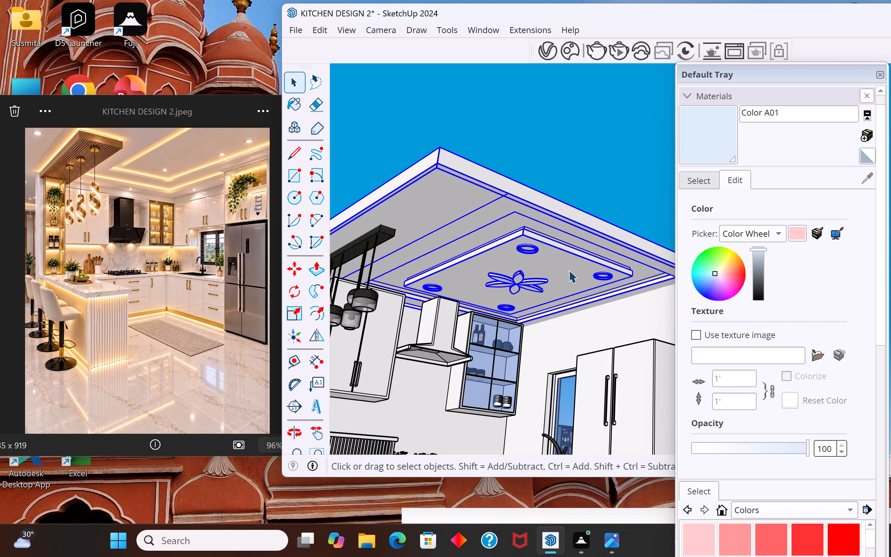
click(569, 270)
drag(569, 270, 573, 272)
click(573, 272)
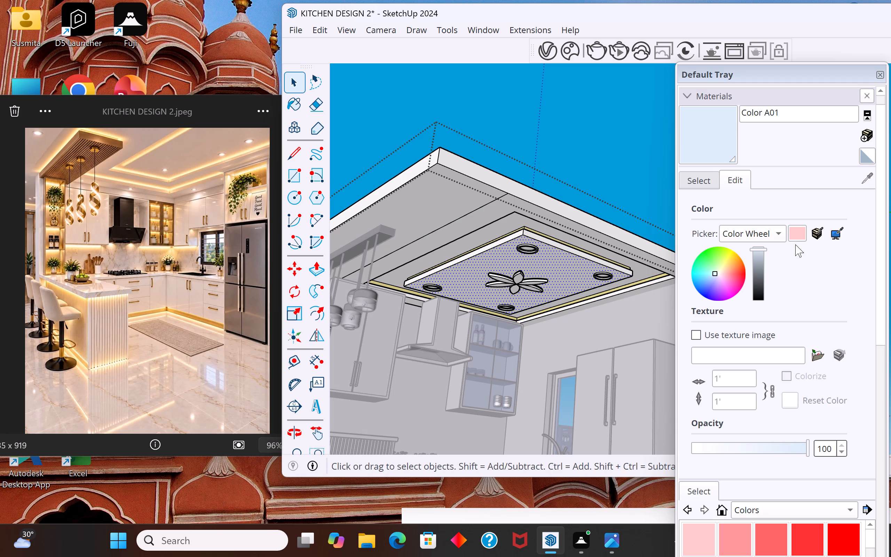
Recolour the Color A01 material to a dark olive yellow on the Color Wheel after sampling a colour from the screen.
click(838, 231)
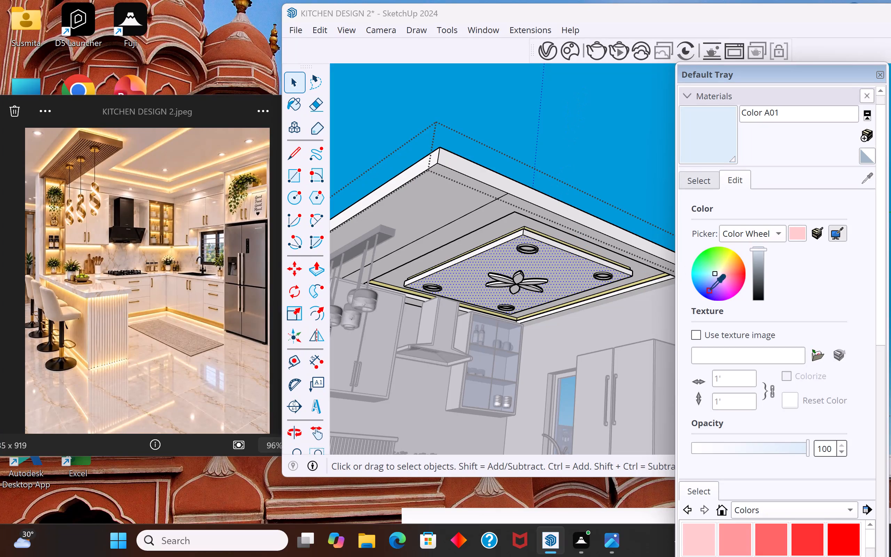
click(705, 183)
click(729, 271)
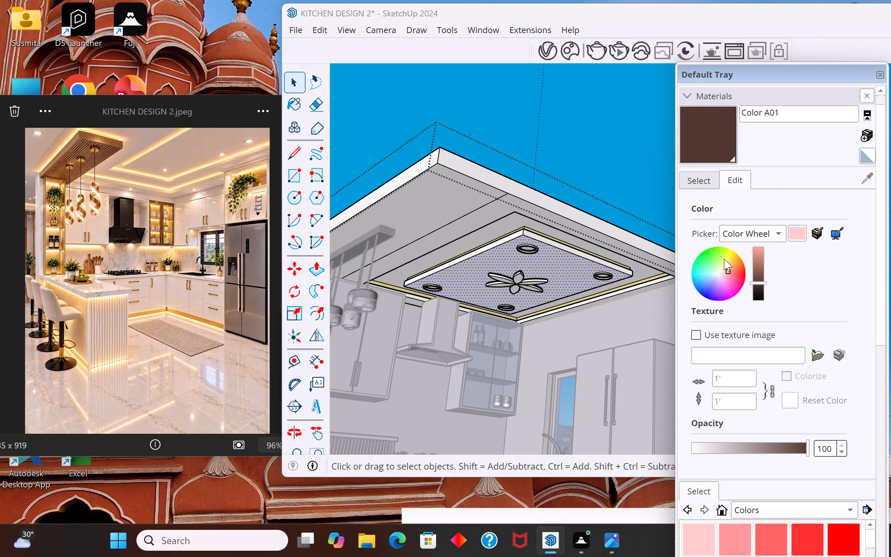
click(732, 254)
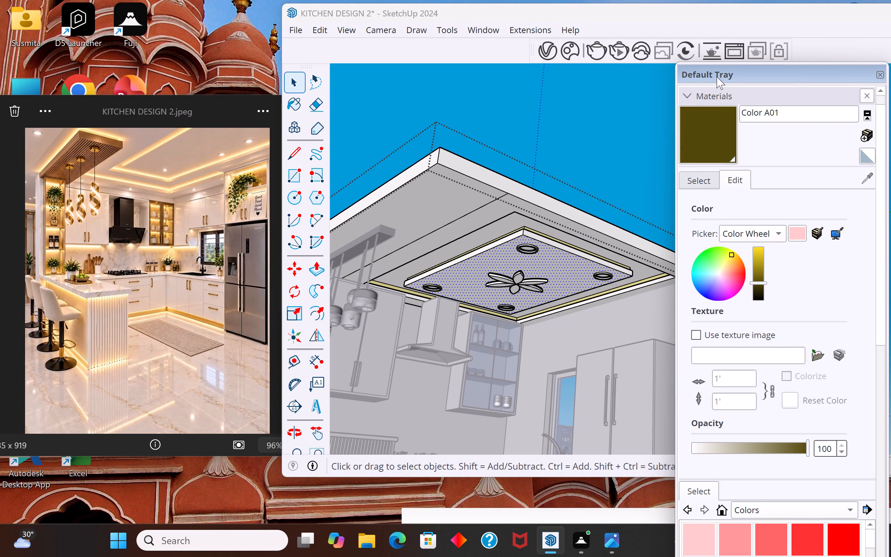
Maximise the modelling window.
drag(869, 15, 659, 45)
click(747, 46)
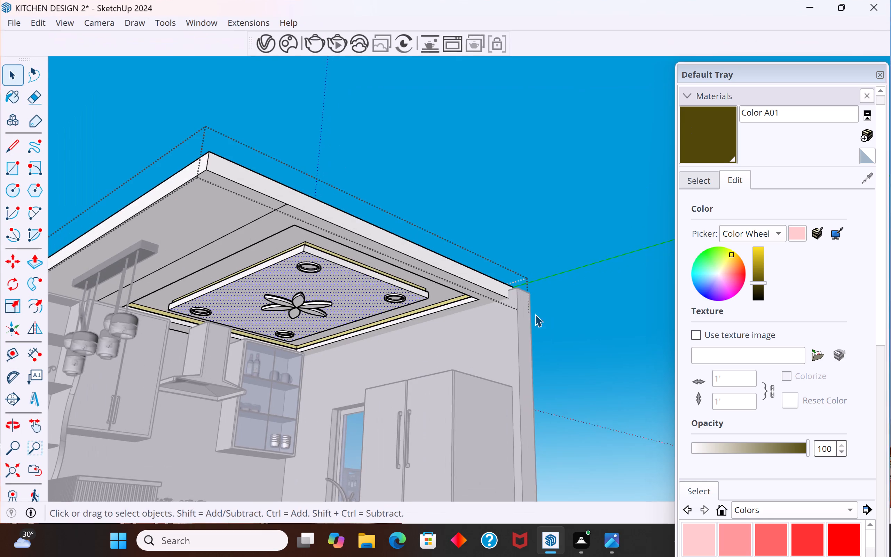
Leave the ceiling group's editing mode and select the whole ceiling group in a close-up from below.
scroll(389, 306, up, 3)
click(522, 178)
scroll(547, 162, down, 5)
middle_drag(426, 235, 423, 160)
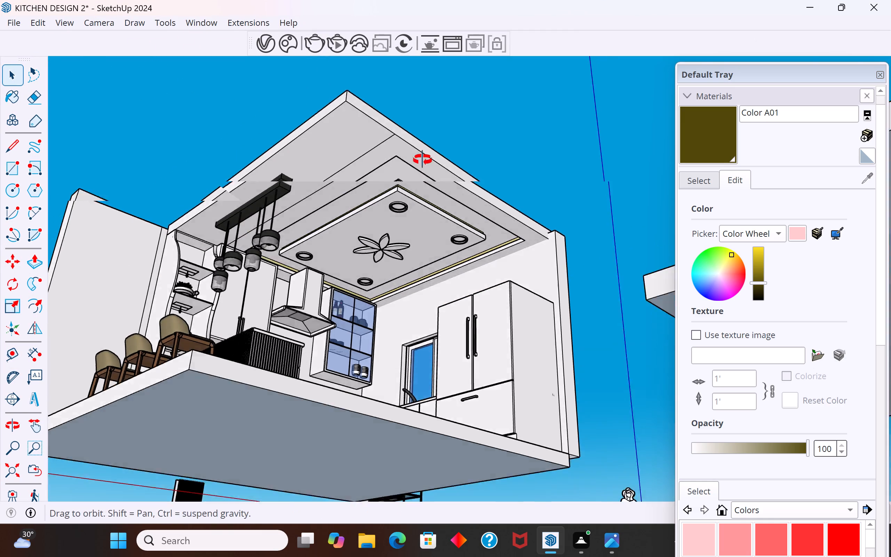
middle_drag(423, 160, 425, 151)
scroll(422, 200, up, 16)
click(424, 203)
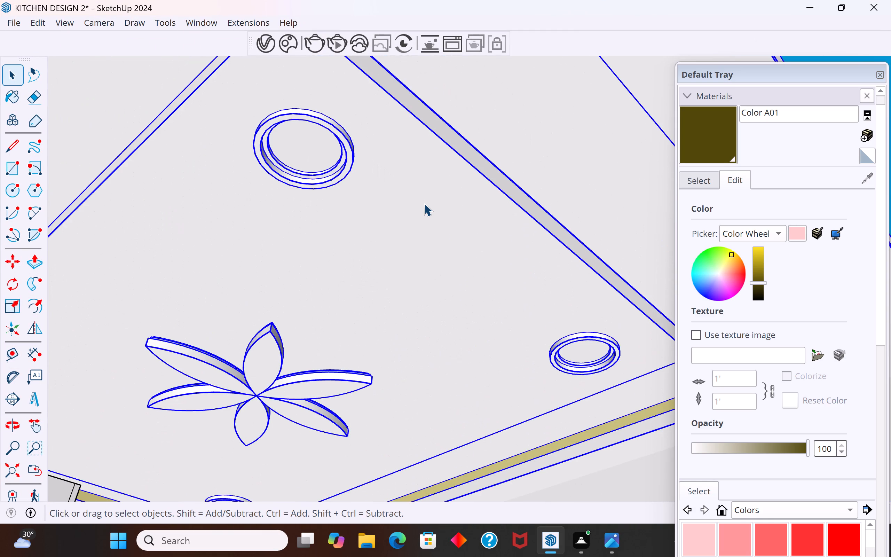